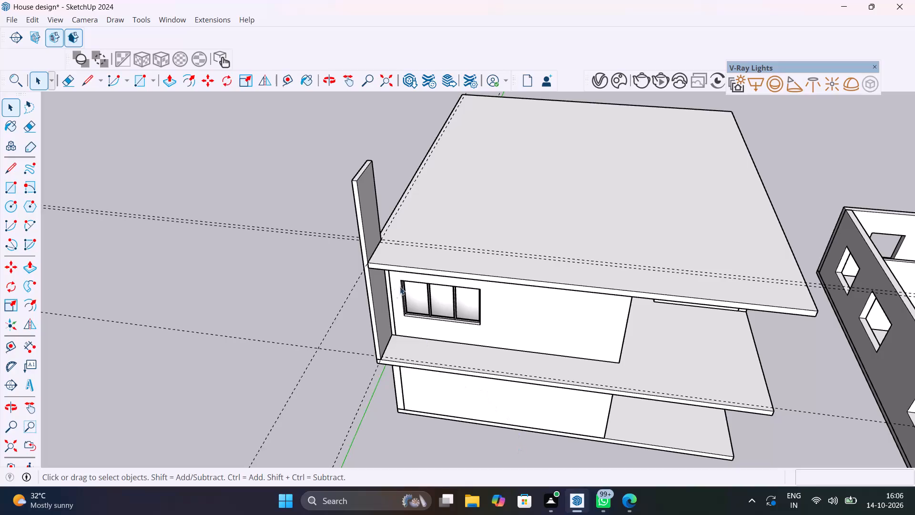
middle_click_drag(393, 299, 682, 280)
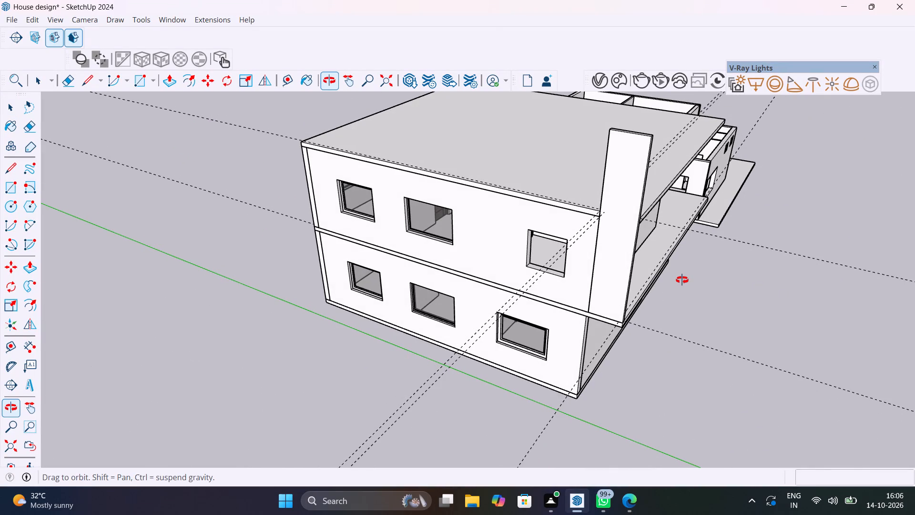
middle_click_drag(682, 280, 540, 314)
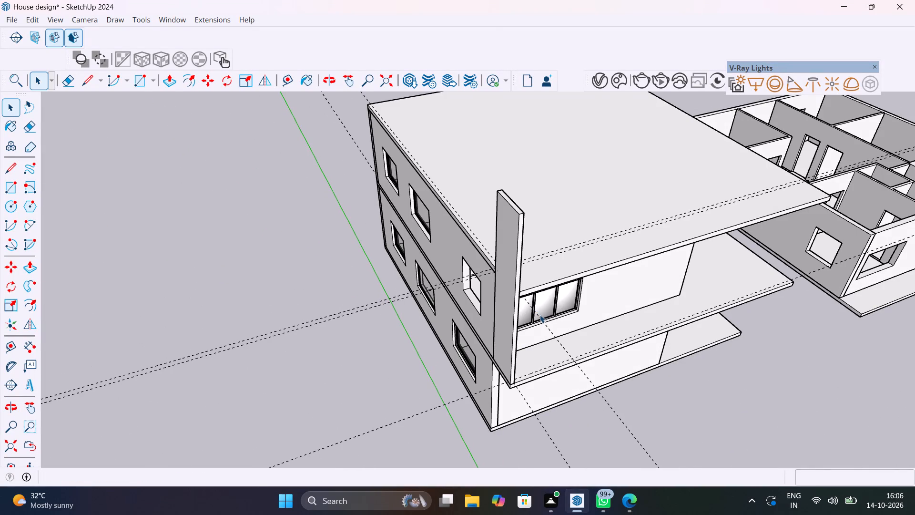
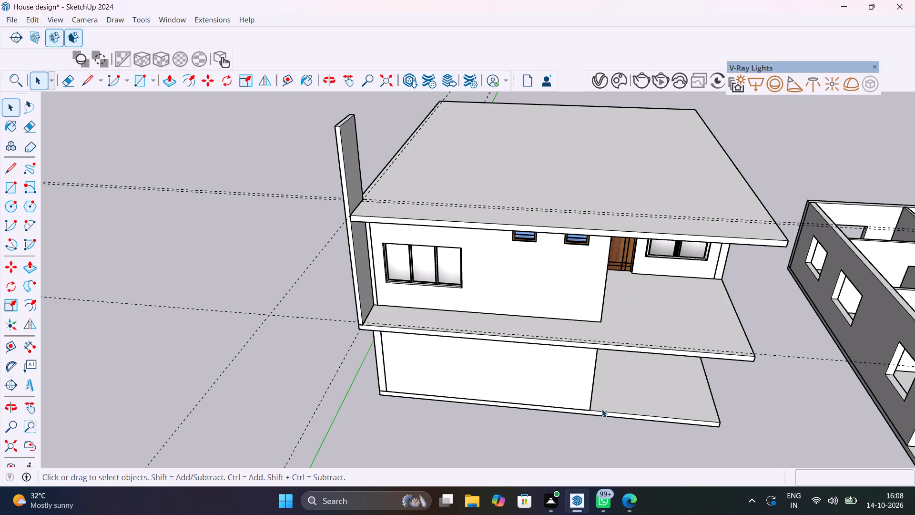
Examine the tall strip wall at the front corner where it passes through the roof slab, from the front, side and above.
middle_click_drag(602, 409, 717, 396, "shift")
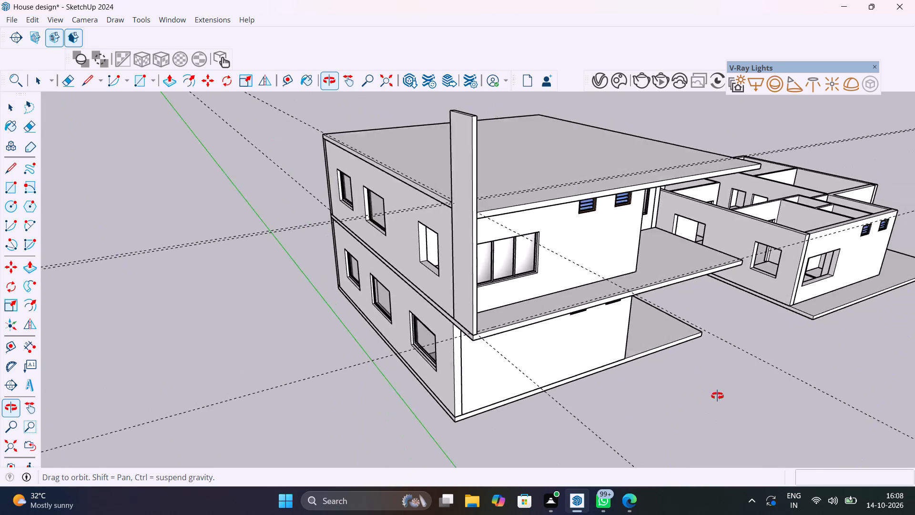
middle_click_drag(717, 396, 716, 361, "shift")
middle_click_drag(497, 195, 543, 357, "shift")
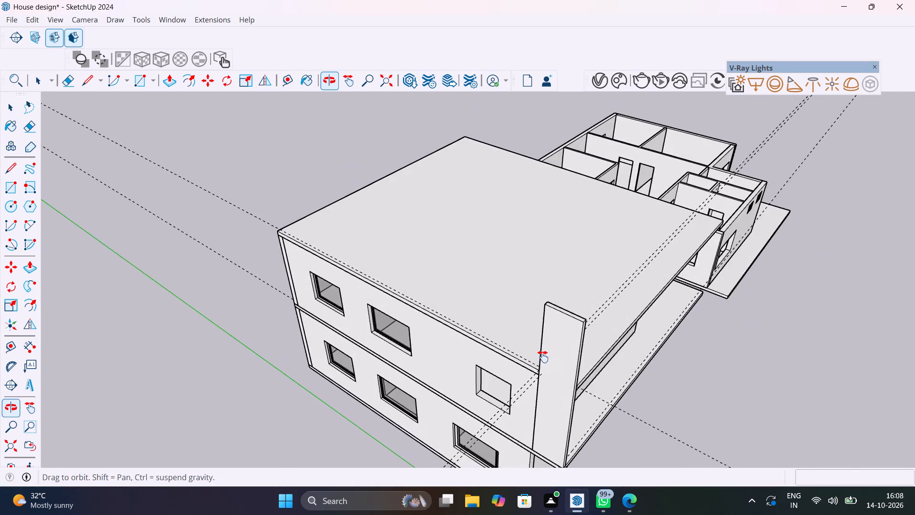
middle_click_drag(543, 357, 267, 237, "shift")
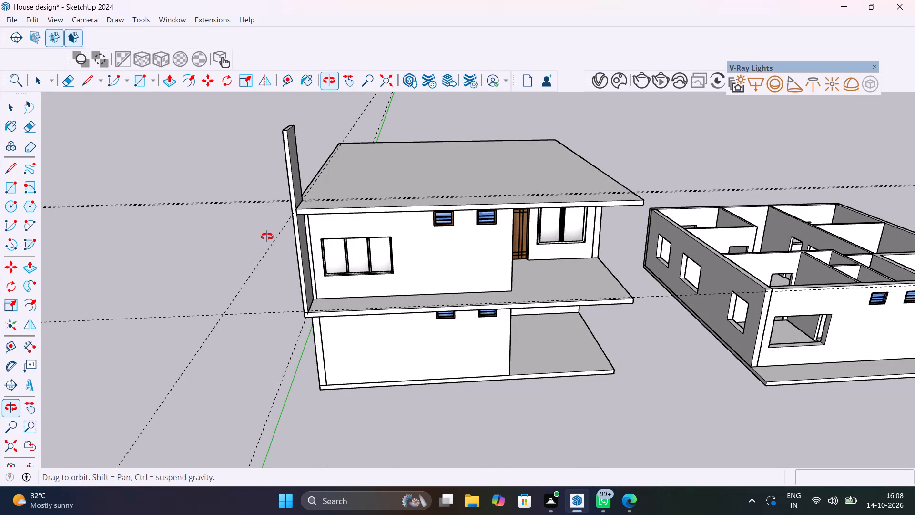
middle_click_drag(267, 237, 266, 291, "shift")
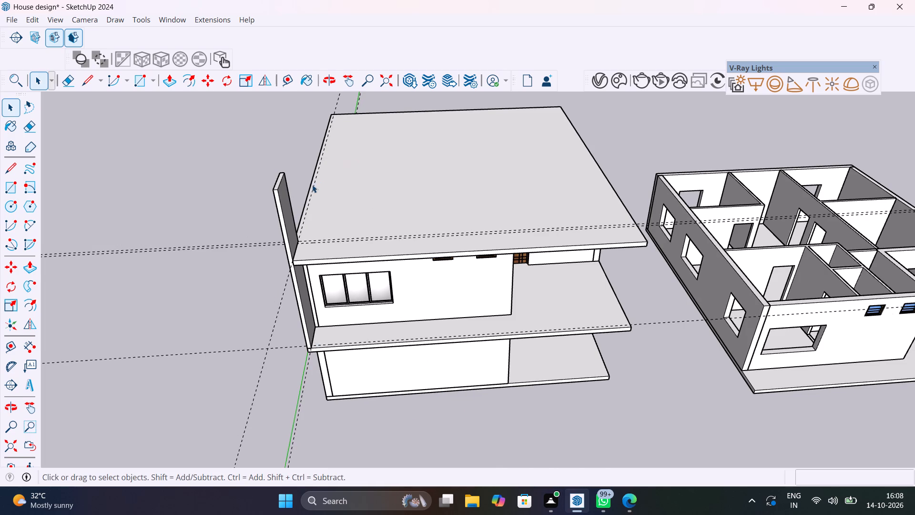
scroll(284, 188, "up", 6)
middle_click_drag(290, 187, 408, 180)
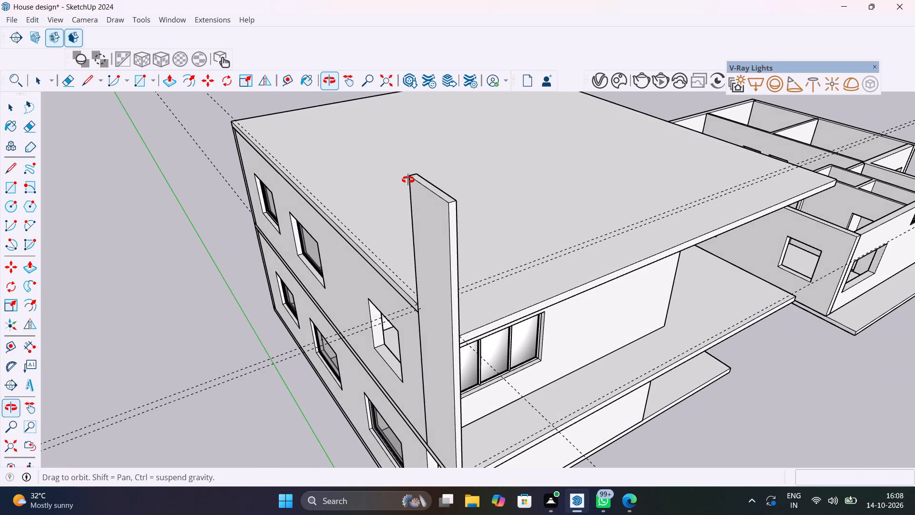
middle_click_drag(408, 180, 231, 142)
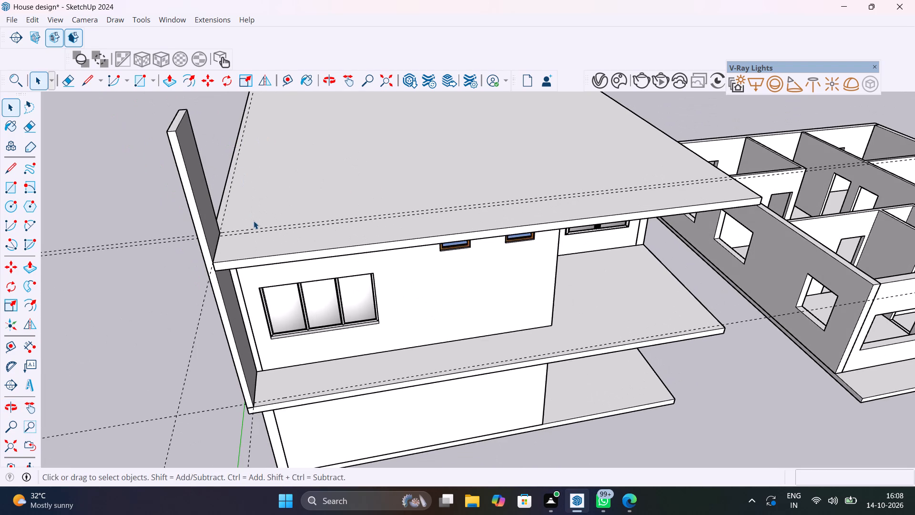
scroll(254, 221, "down", 4)
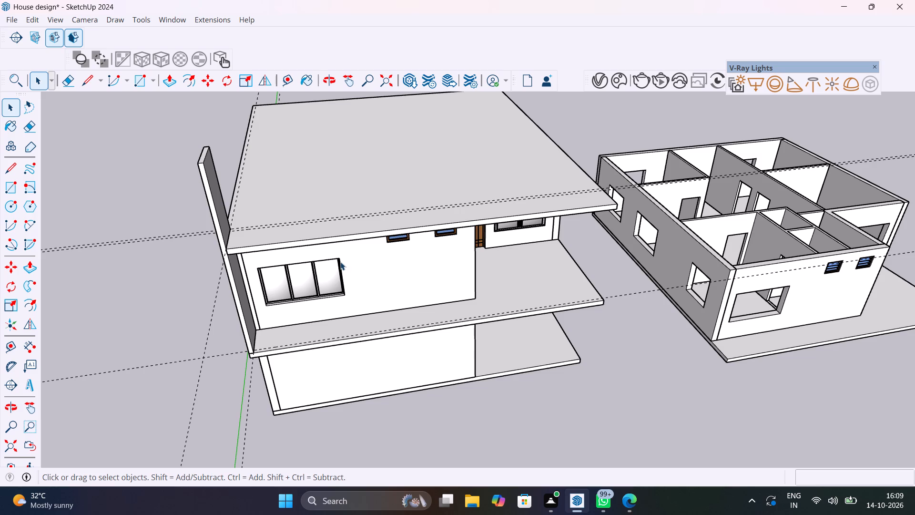
Undo the corner strip wall's extrusions and the notch cut in the roof slab, back to the wall's footprint on the upper-floor slab.
key("ctrl+z")
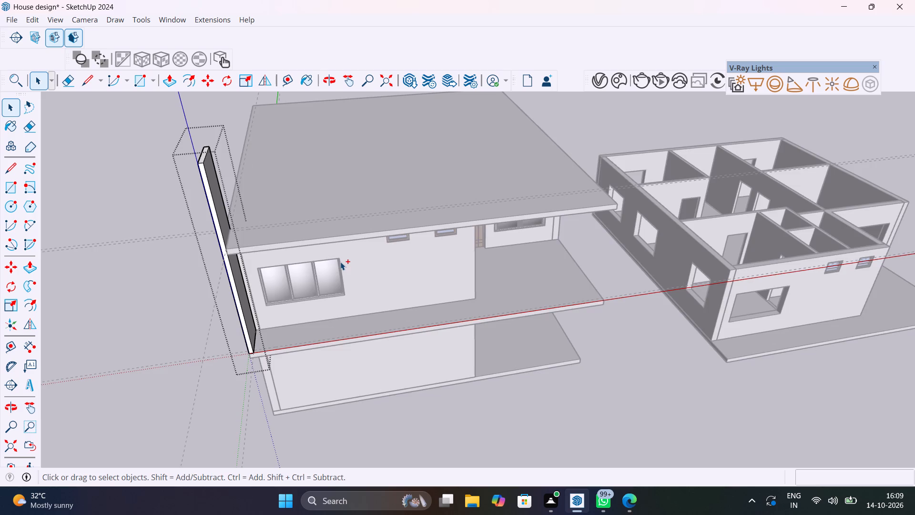
key("ctrl+z")
middle_click_drag(247, 262, 473, 247)
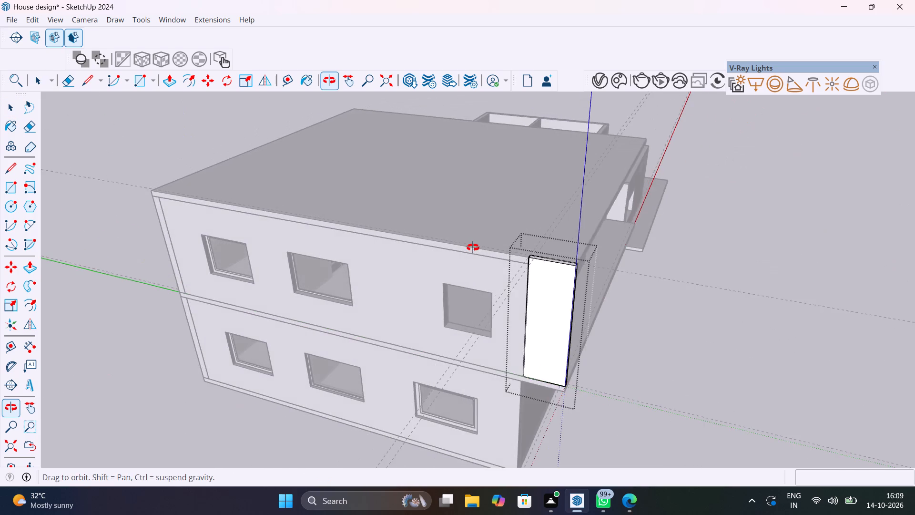
middle_click_drag(473, 247, 422, 247)
left_click(136, 325)
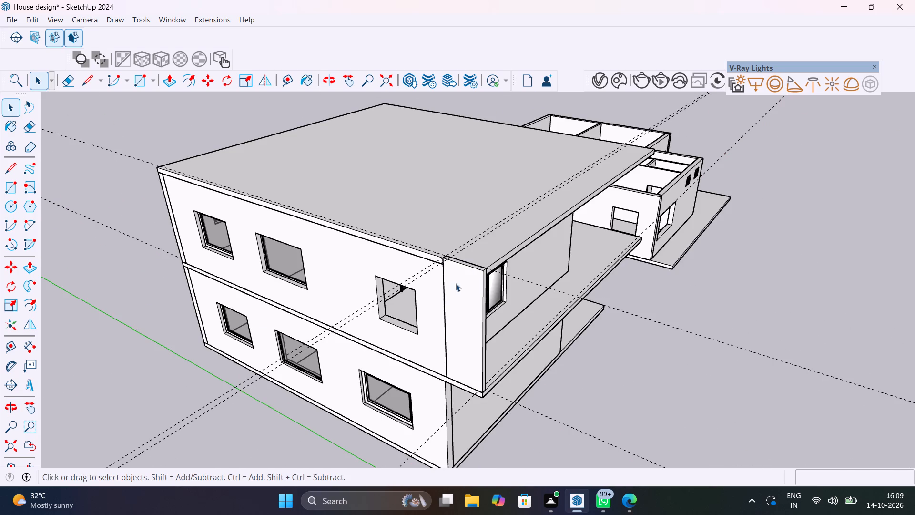
middle_click_drag(456, 282, 518, 306)
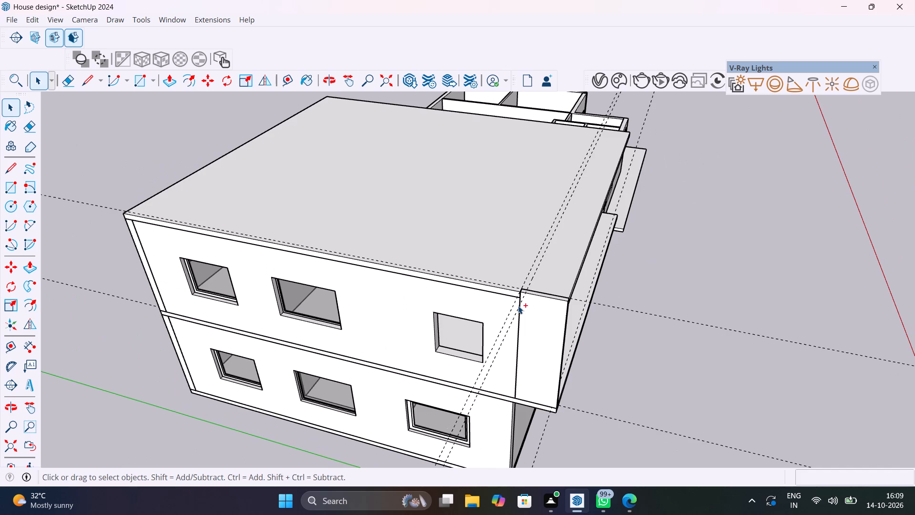
key("ctrl+z")
key("ctrl+z")
key("ctrl+z")
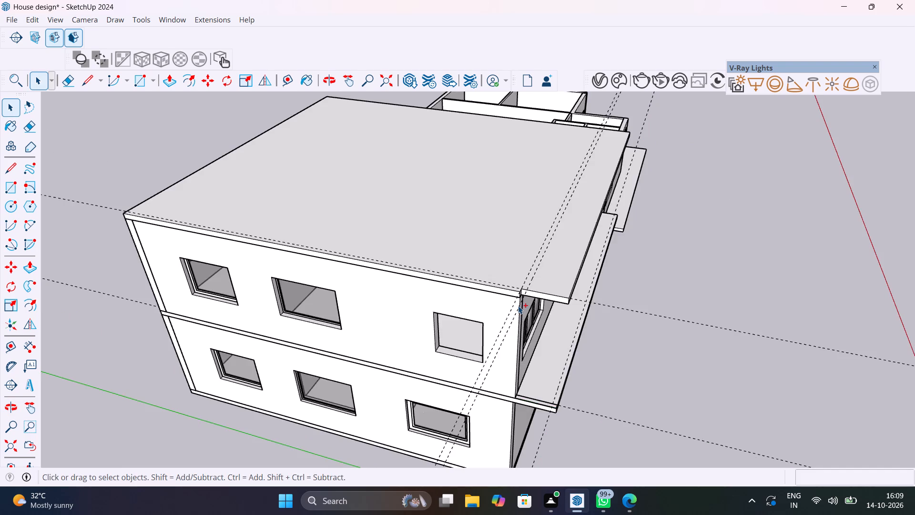
key("ctrl+z")
key("ctrl+z")
key("ctrl+z")
key("ctrl+z")
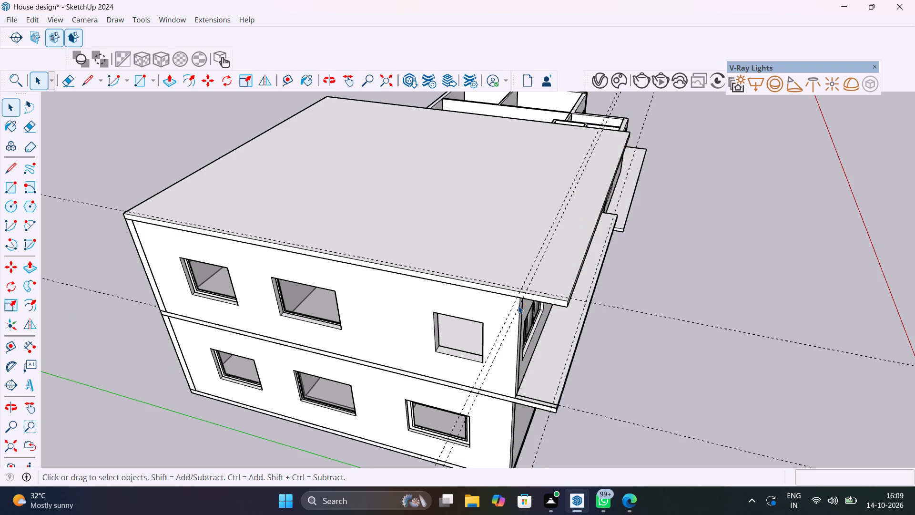
Extrude the corner strip footprint on the upper-floor slab 10' up to the underside of the roof slab.
middle_click_drag(518, 306, 326, 179)
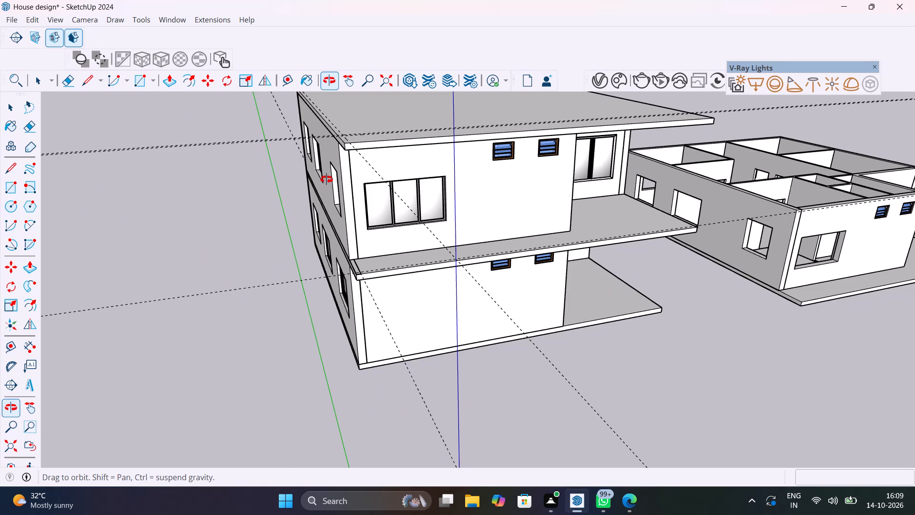
middle_click_drag(326, 179, 323, 241)
middle_click_drag(323, 241, 321, 257)
scroll(359, 346, "up", 11)
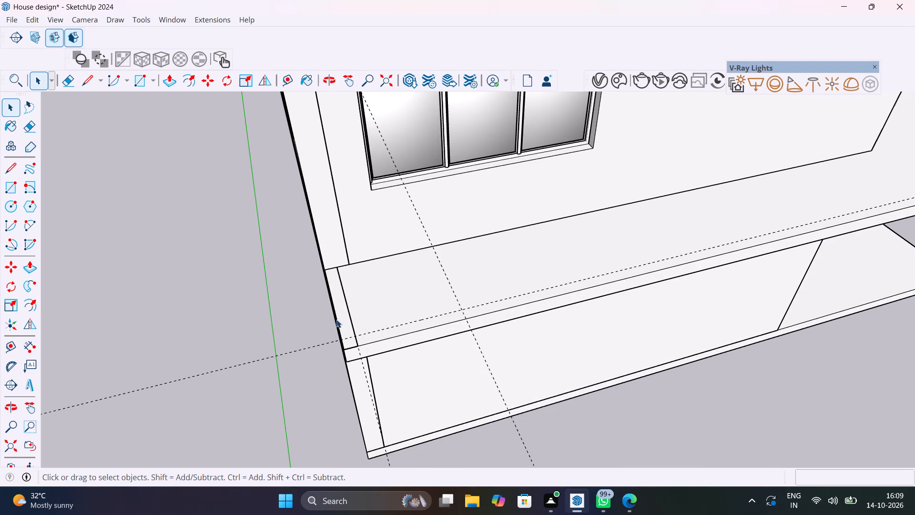
left_click(341, 318)
left_click(341, 318)
double_click(341, 318)
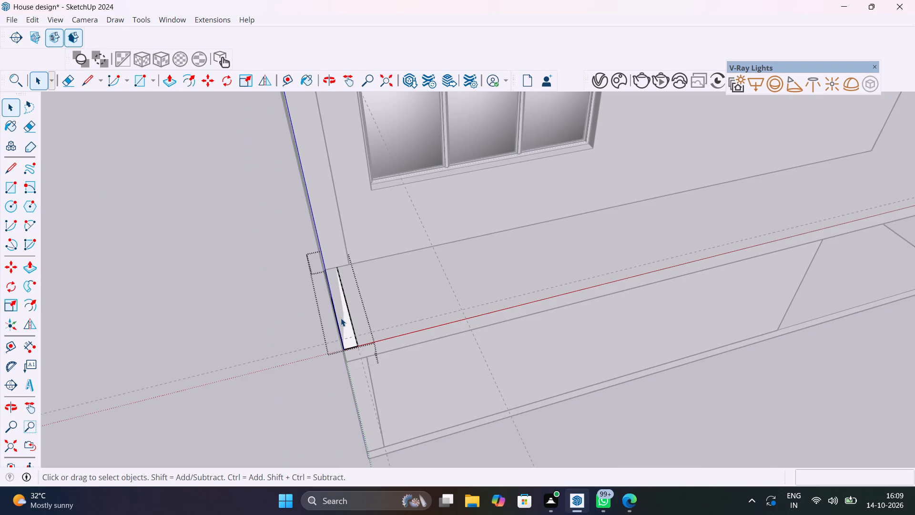
key("p")
left_click(341, 318)
scroll(345, 306, "down", 15)
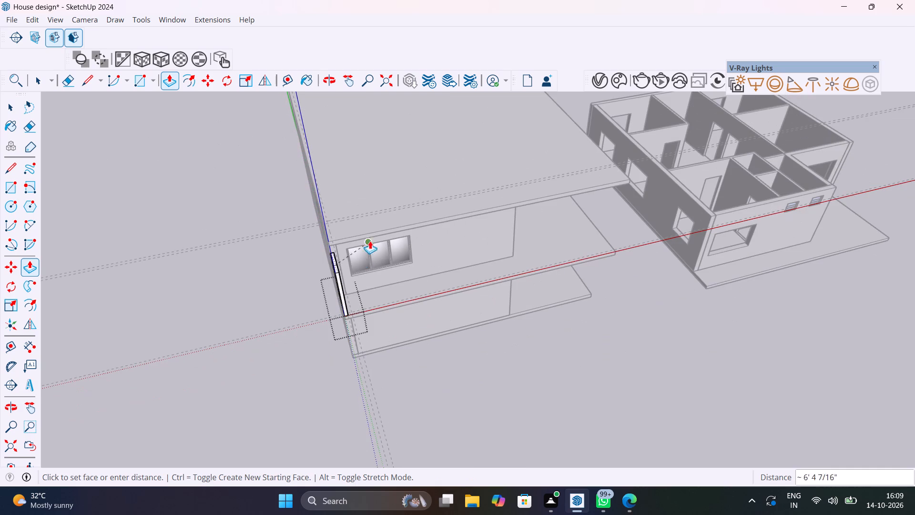
scroll(378, 240, "up", 5)
middle_click_drag(359, 180, 356, 166)
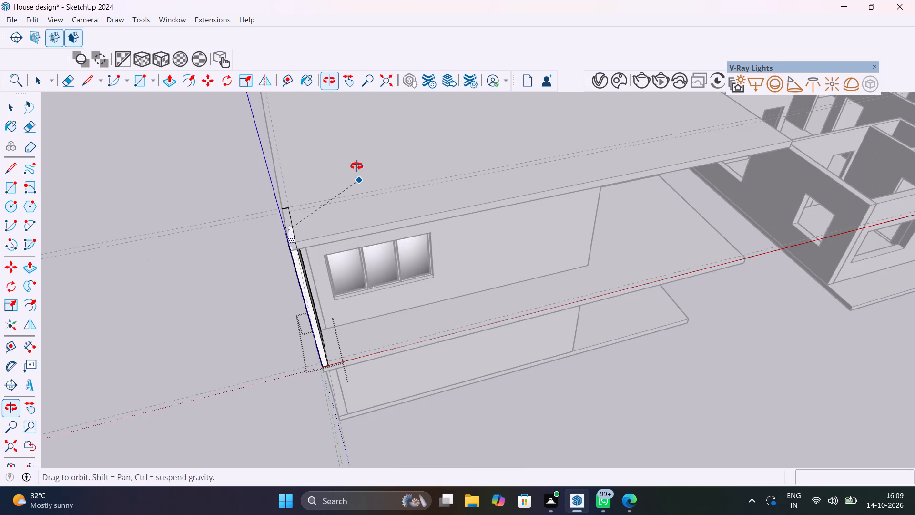
middle_click_drag(356, 166, 356, 227)
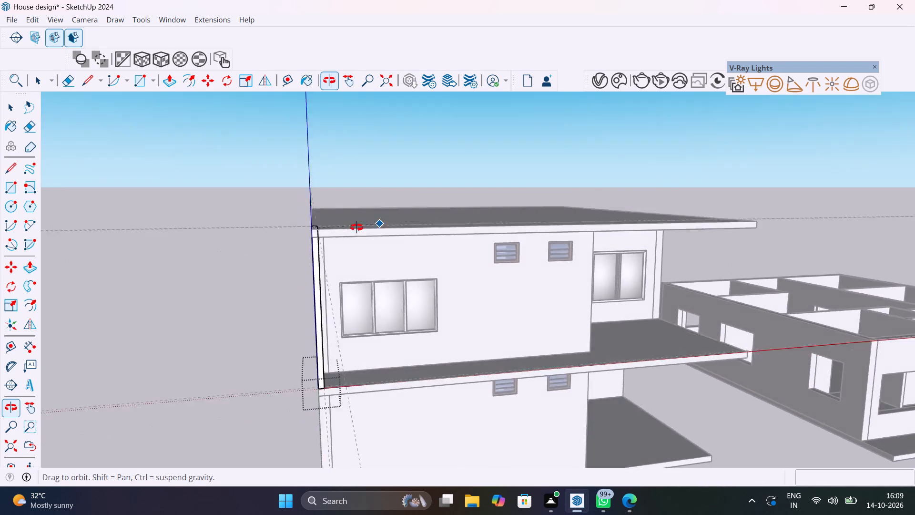
middle_click_drag(356, 227, 356, 214)
scroll(349, 201, "up", 6)
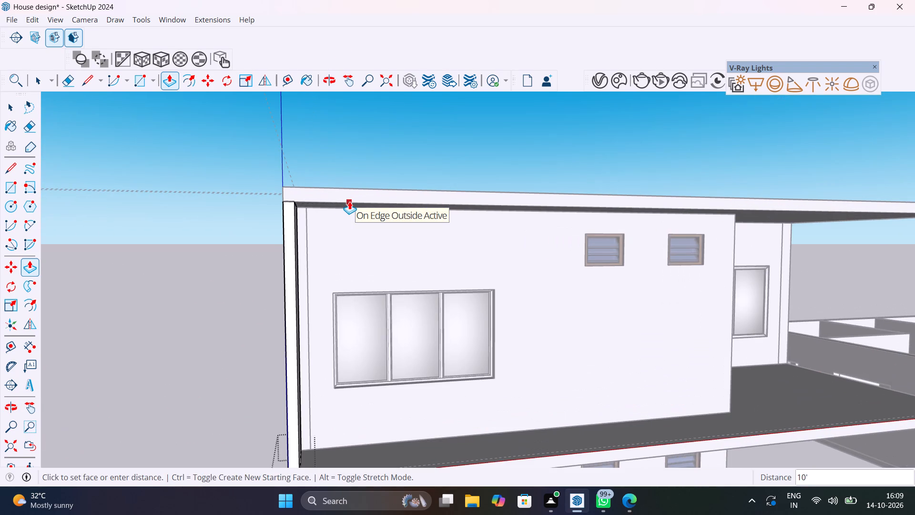
left_click(349, 201)
scroll(336, 282, "down", 1)
key("space")
left_click(217, 306)
Examine the new corner strip wall and the upper-floor slab's front edge from the side, front and above.
scroll(217, 306, "down", 7)
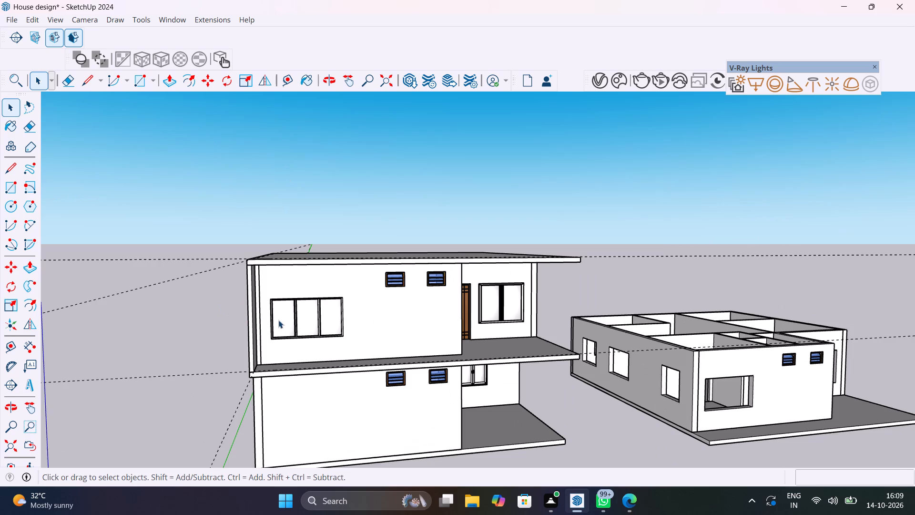
middle_click_drag(286, 318, 508, 347)
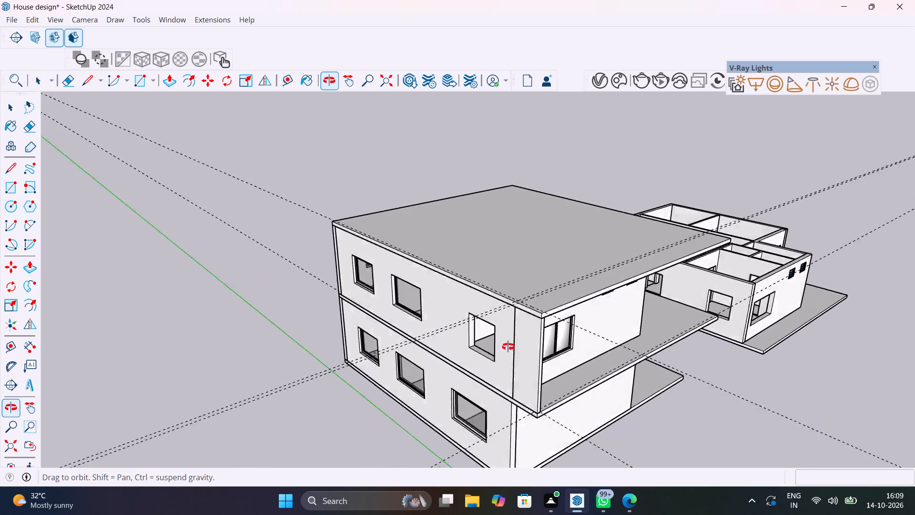
middle_click_drag(508, 347, 304, 301)
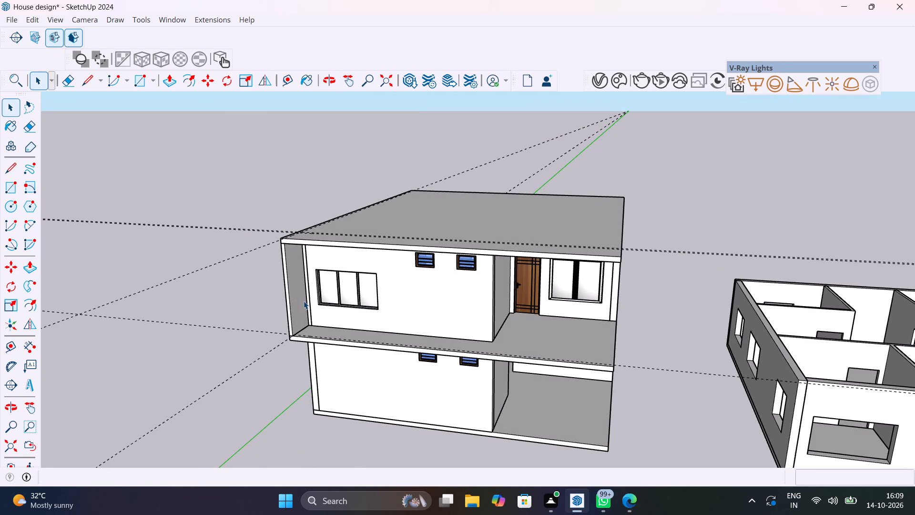
scroll(328, 338, "up", 9)
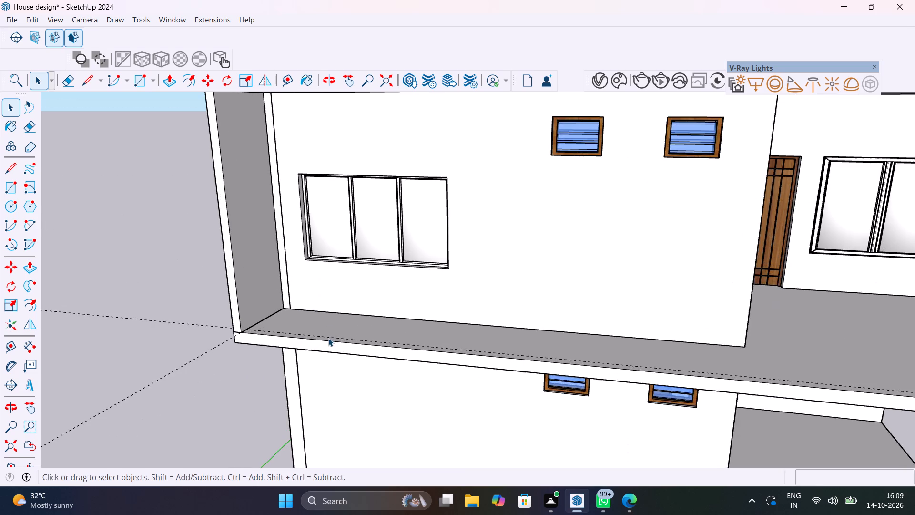
middle_click_drag(328, 337, 329, 388)
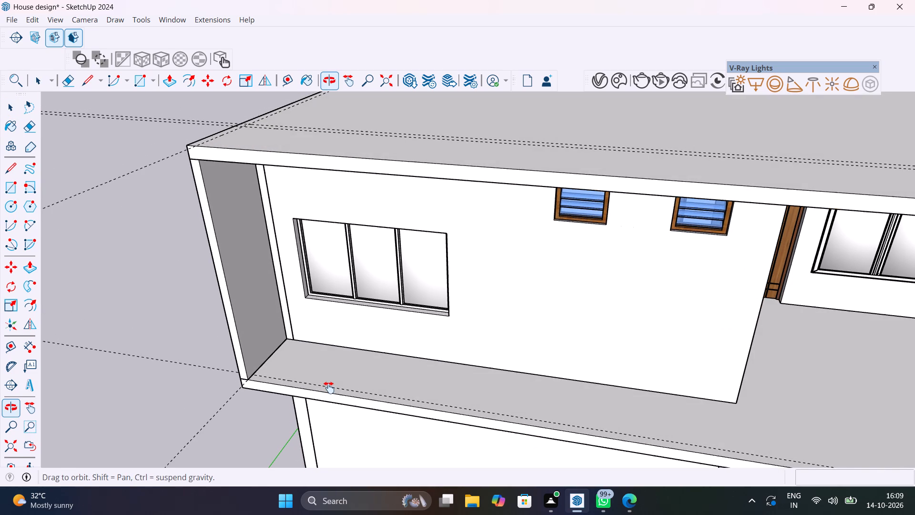
middle_click_drag(329, 388, 309, 407)
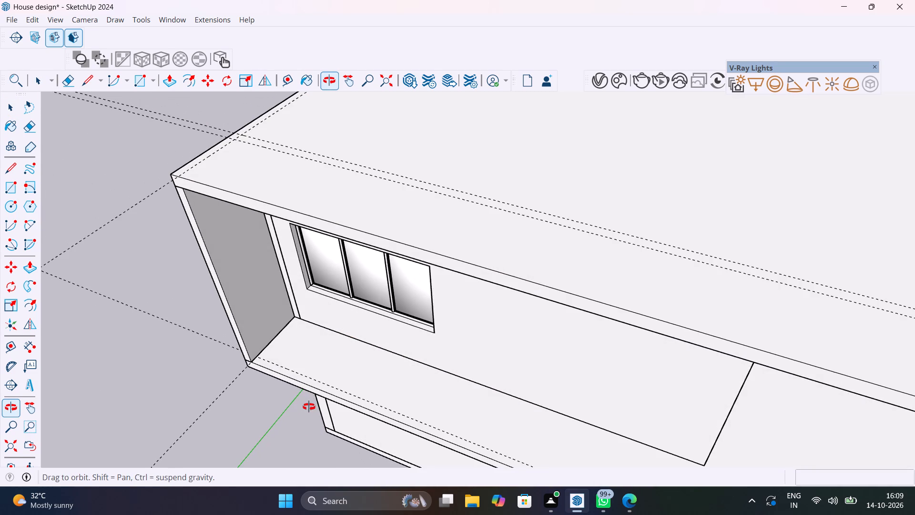
middle_click_drag(309, 407, 326, 390)
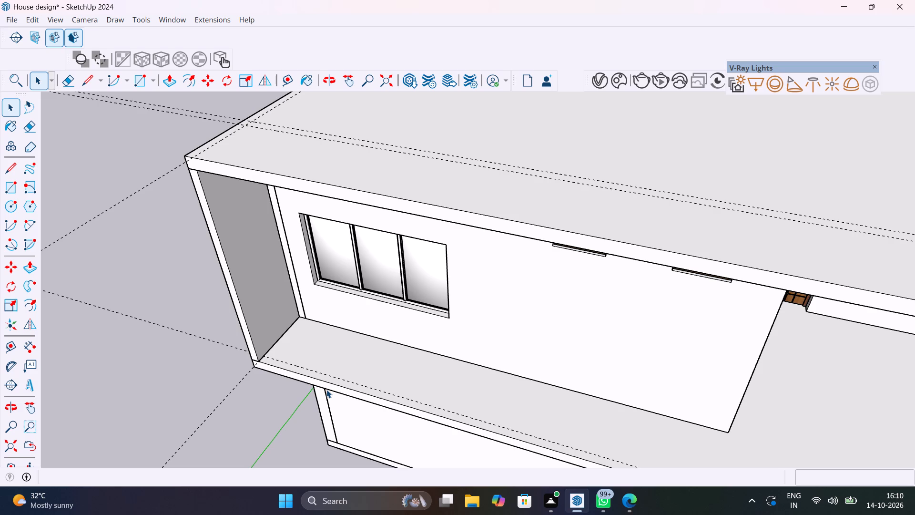
middle_click_drag(380, 340, 412, 270)
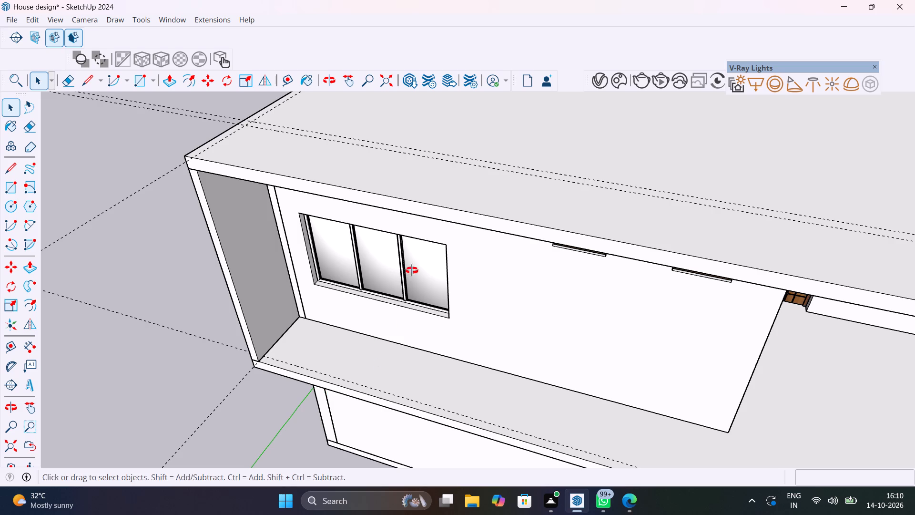
middle_click_drag(412, 270, 376, 433)
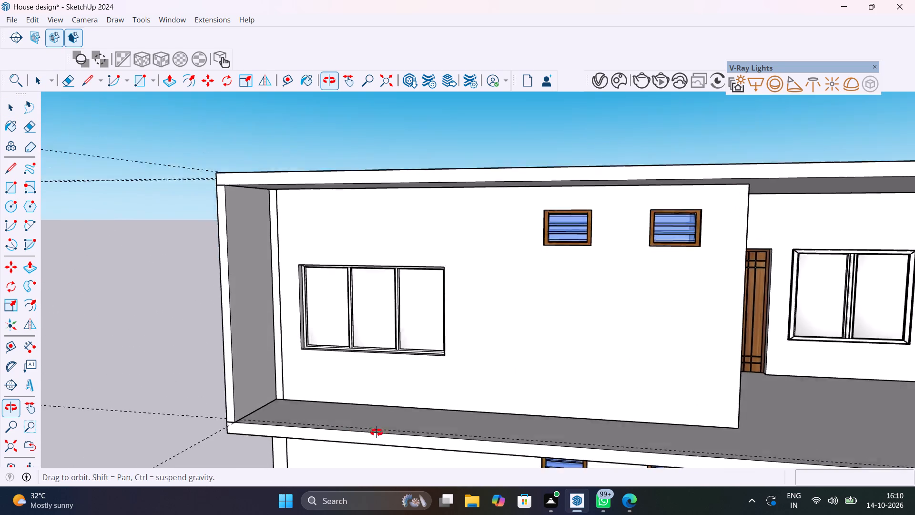
middle_click_drag(376, 433, 376, 391)
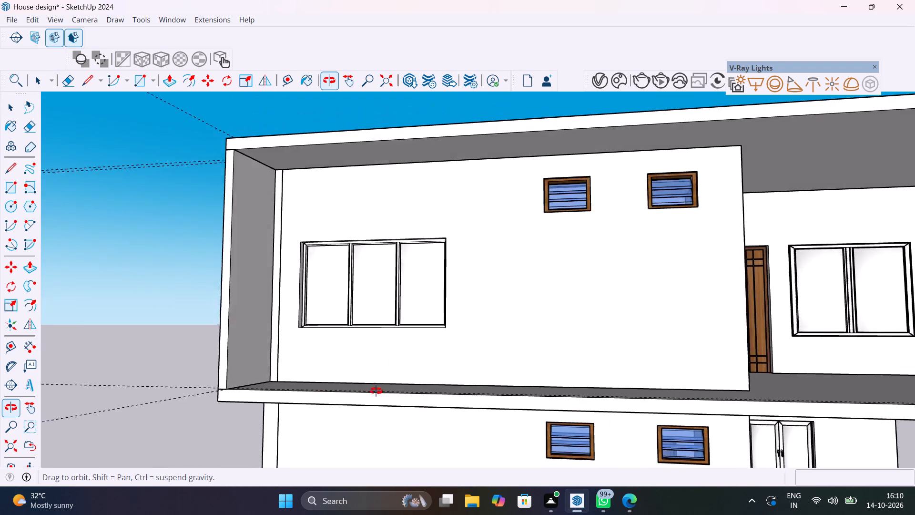
middle_click_drag(376, 391, 372, 398)
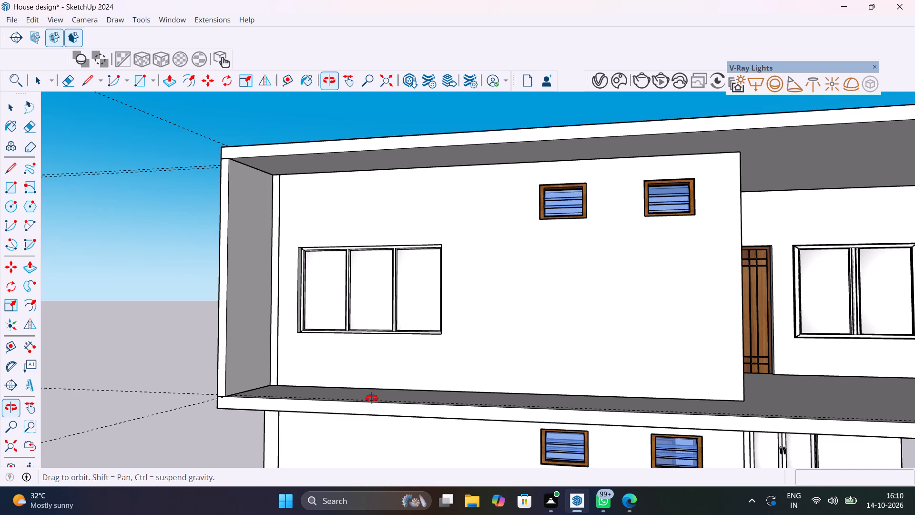
middle_click_drag(372, 398, 245, 405)
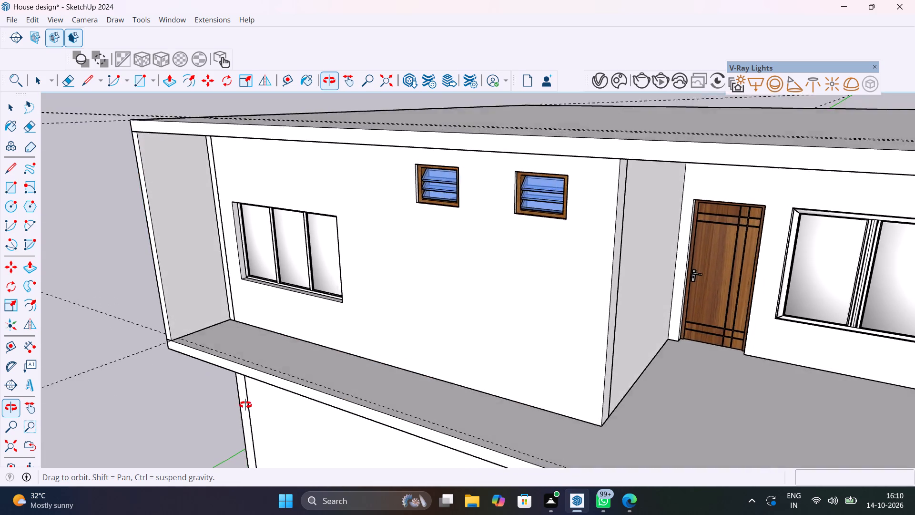
middle_click_drag(245, 405, 281, 324)
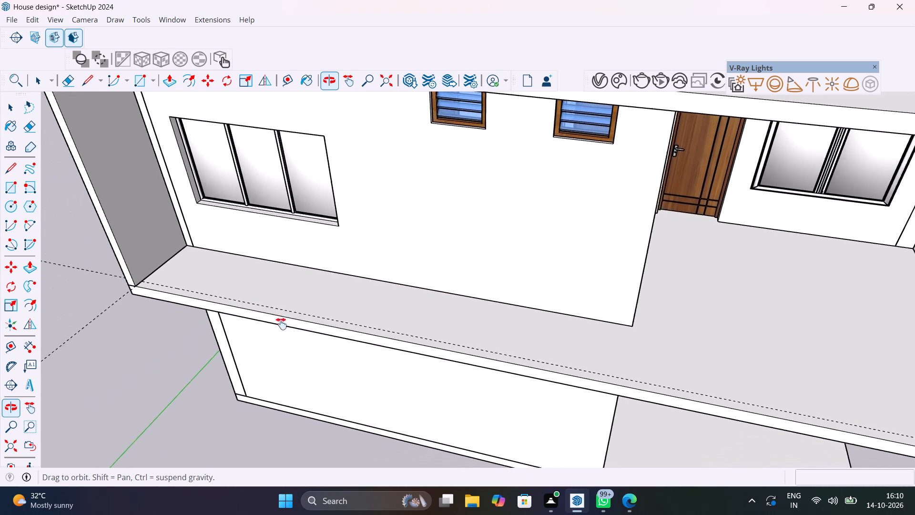
middle_click_drag(281, 324, 306, 329)
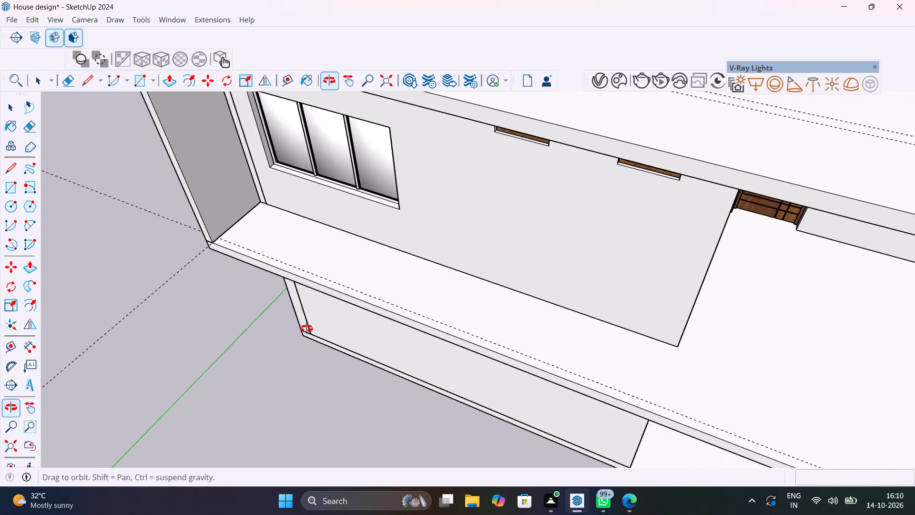
Draw a 33' 2" by 4 1/2" rectangle along the upper-floor slab's front edge, from the corner wall to the slab's far corner.
middle_click_drag(306, 329, 312, 337)
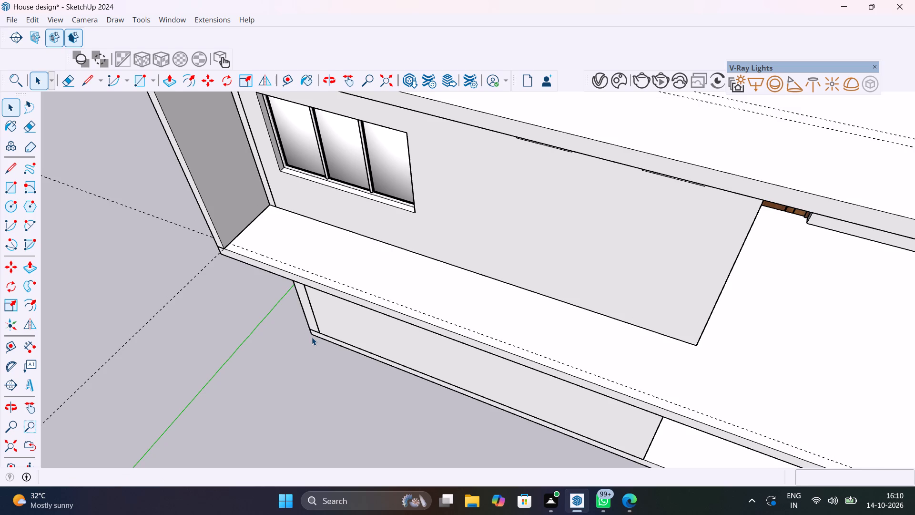
key("r")
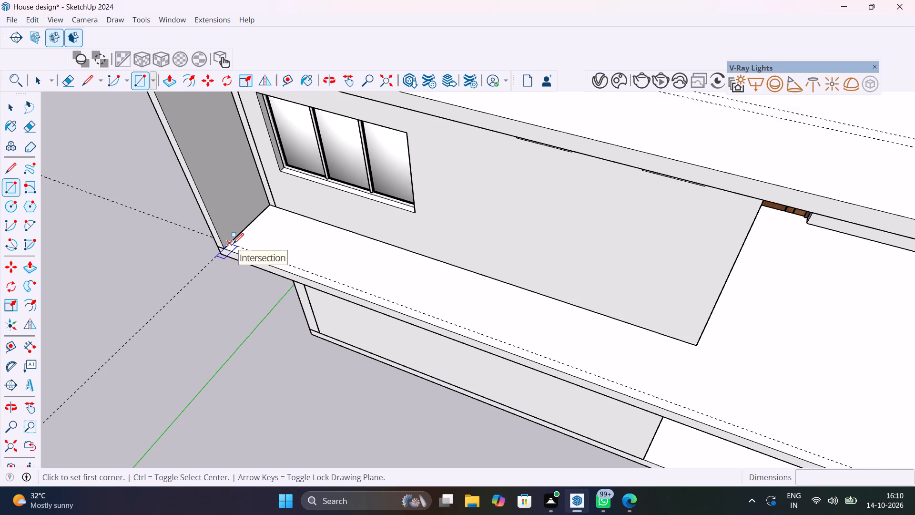
left_click(233, 244)
scroll(400, 313, "down", 14)
scroll(539, 371, "up", 6)
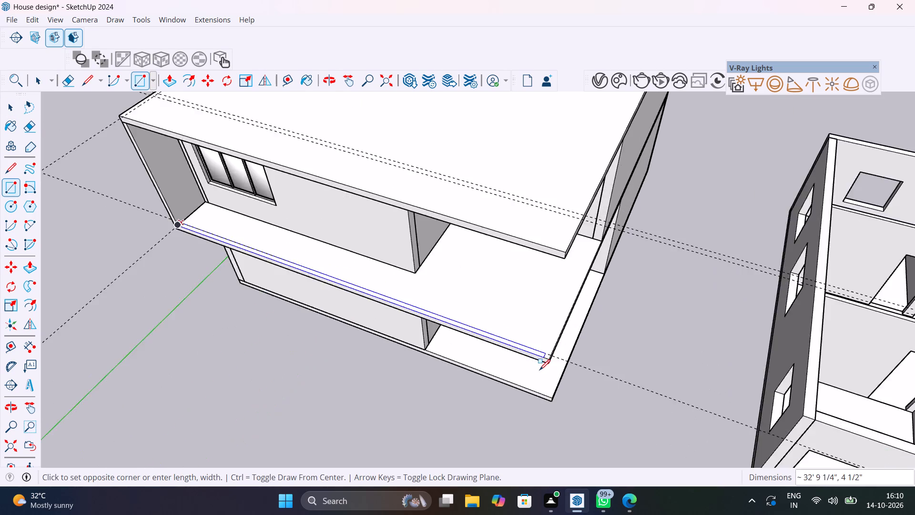
scroll(539, 370, "up", 11)
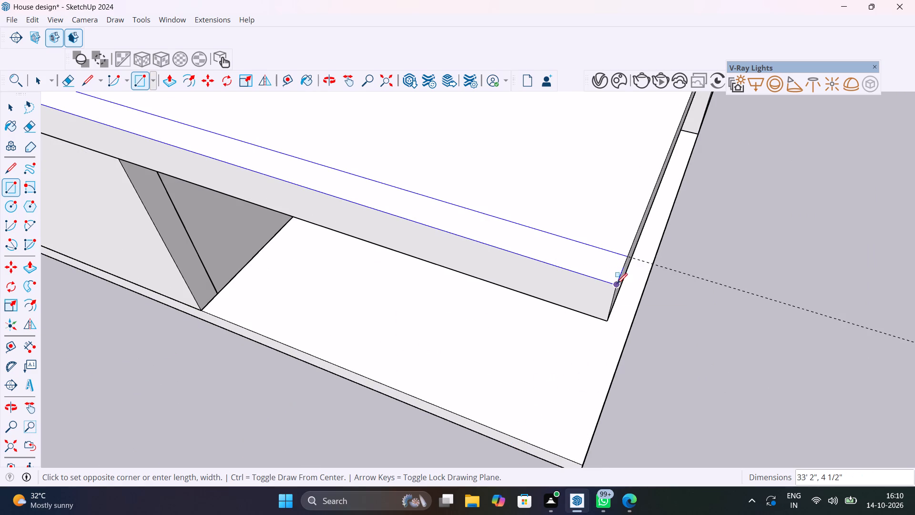
left_click(617, 280)
Examine the new strip outline along the upper-floor slab's front edge at the open corner and from the whole-model view.
scroll(617, 280, "down", 2)
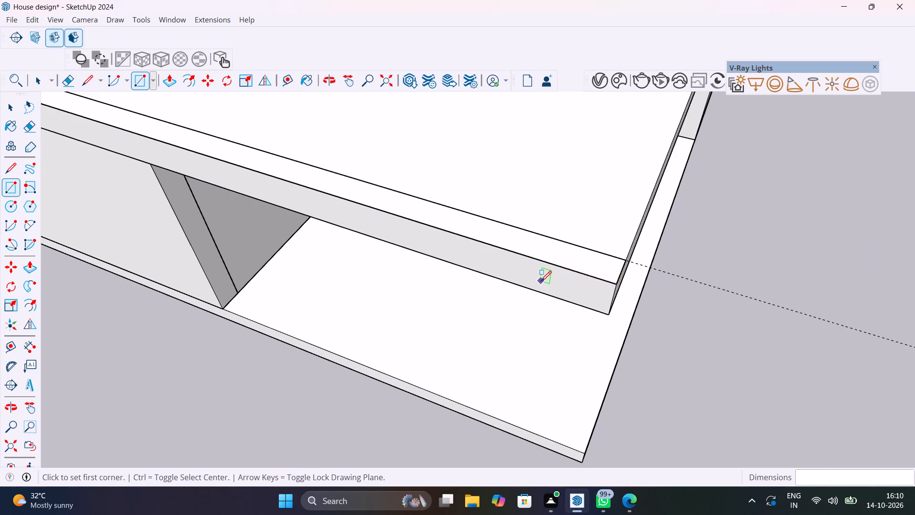
scroll(541, 281, "down", 6)
middle_click_drag(541, 279, 573, 415)
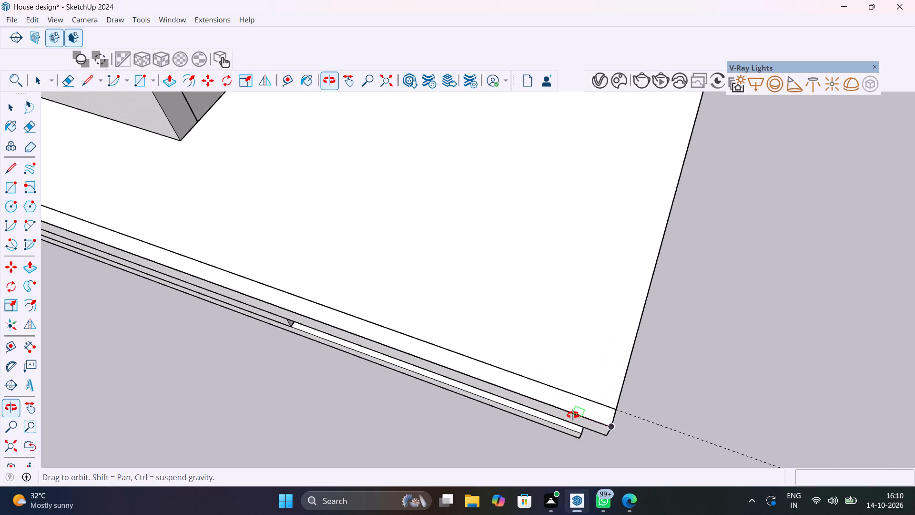
middle_click_drag(573, 415, 551, 367)
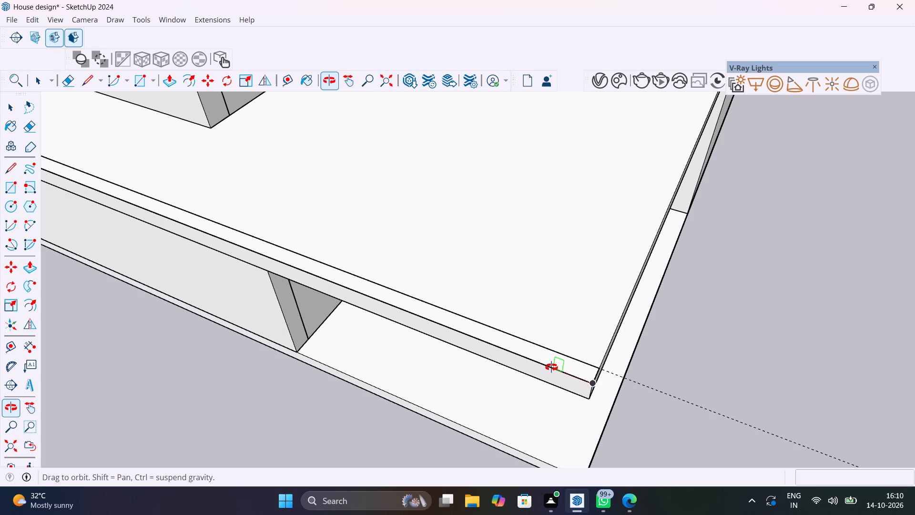
middle_click_drag(551, 367, 699, 381)
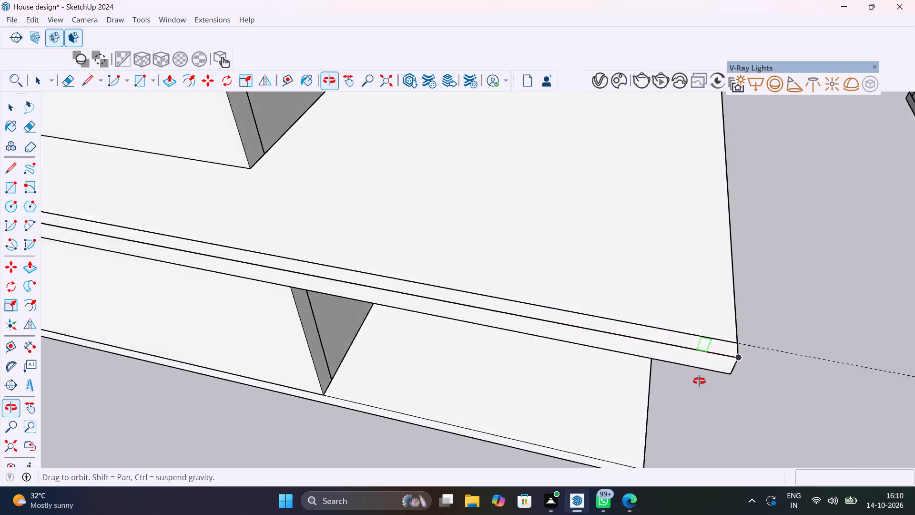
middle_click_drag(699, 381, 842, 386)
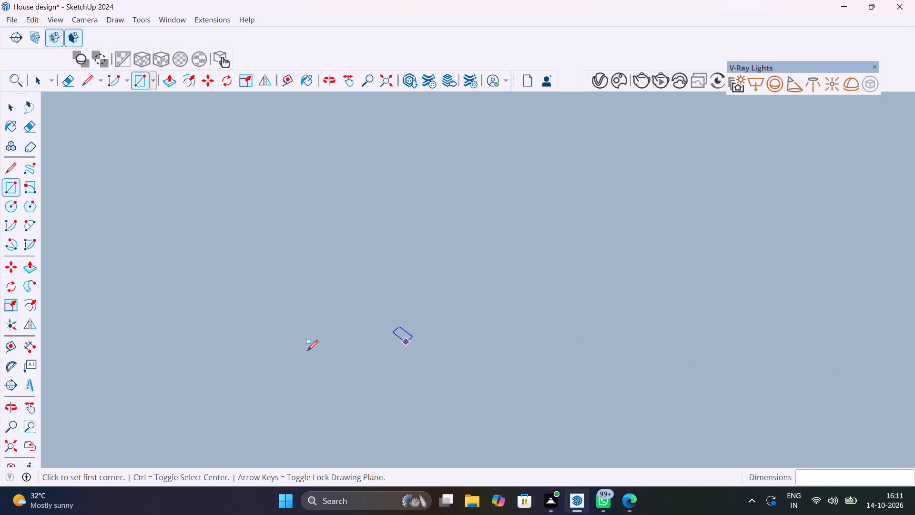
left_click(6, 446)
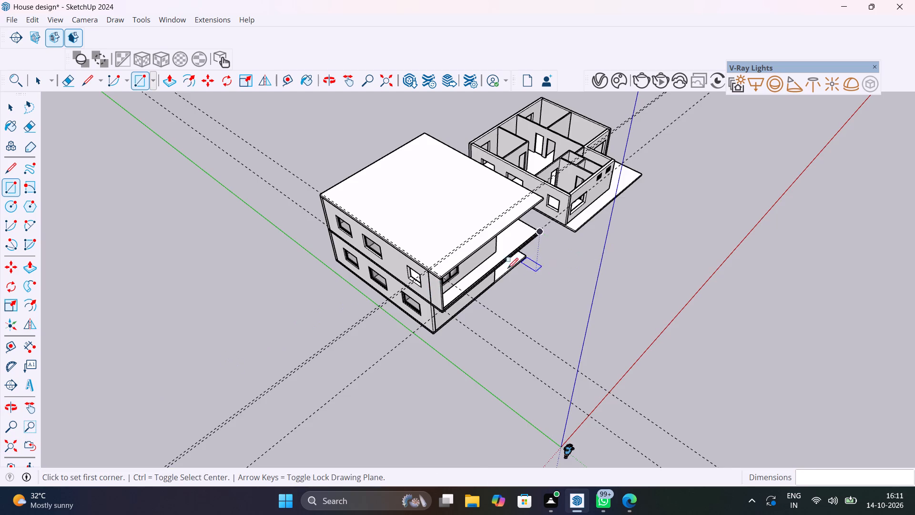
scroll(478, 275, "up", 10)
middle_click_drag(484, 301, 422, 272)
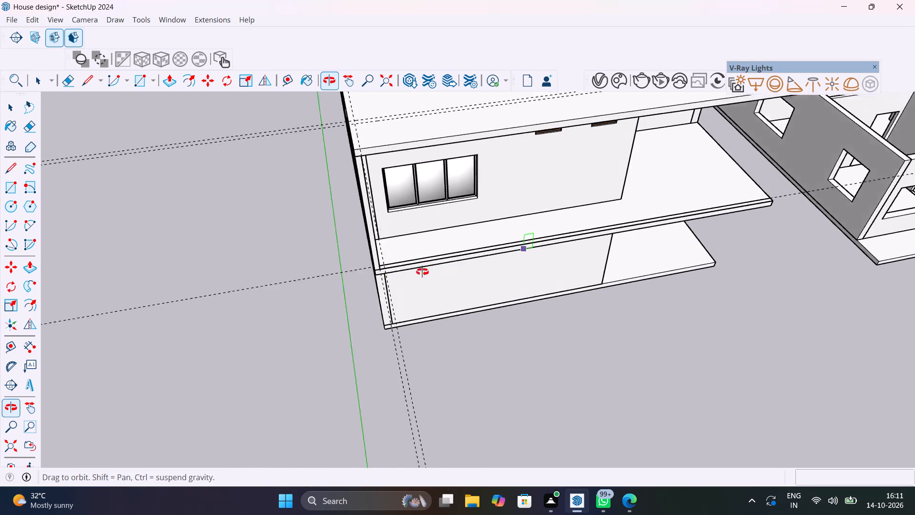
middle_click_drag(422, 272, 370, 299)
Extrude the front-edge strip face up from the upper-floor slab, first by 1", and correct the distance to 5".
scroll(369, 276, "up", 10)
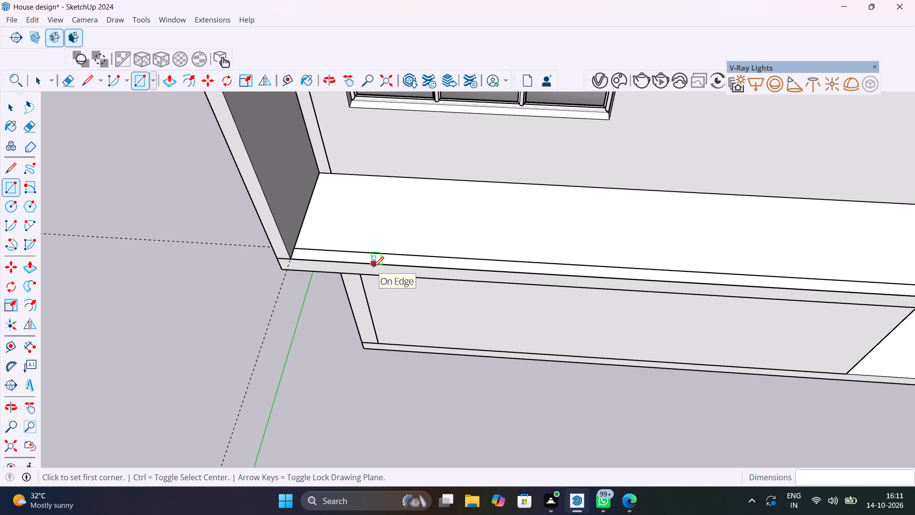
scroll(346, 232, "up", 4)
key("p")
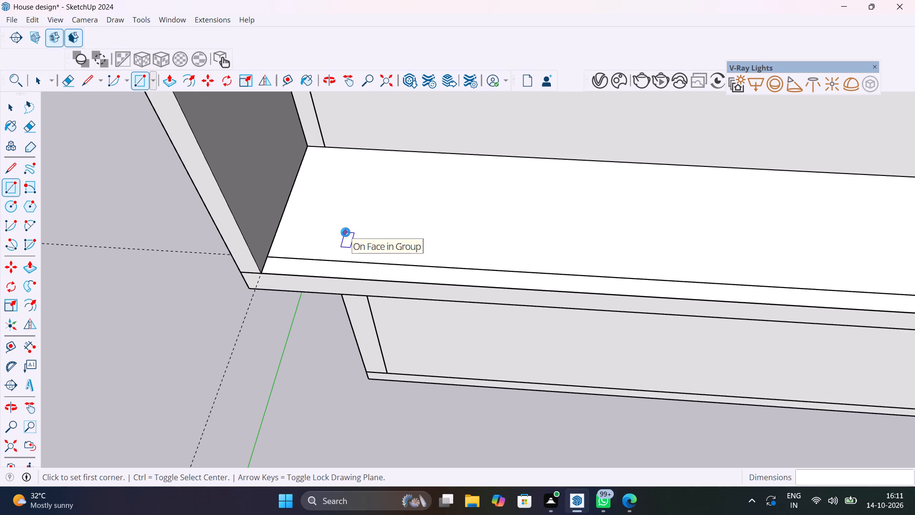
key("space")
double_click(367, 263)
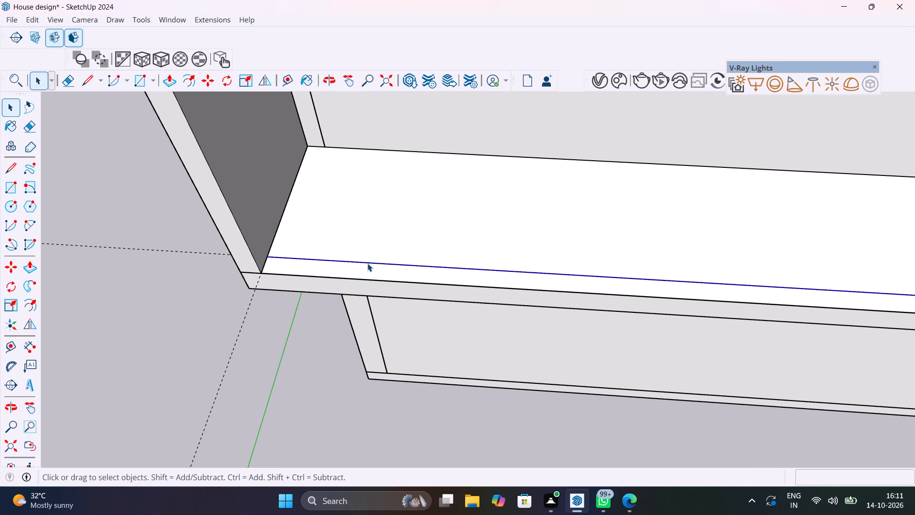
double_click(367, 270)
key("p")
left_click(367, 270)
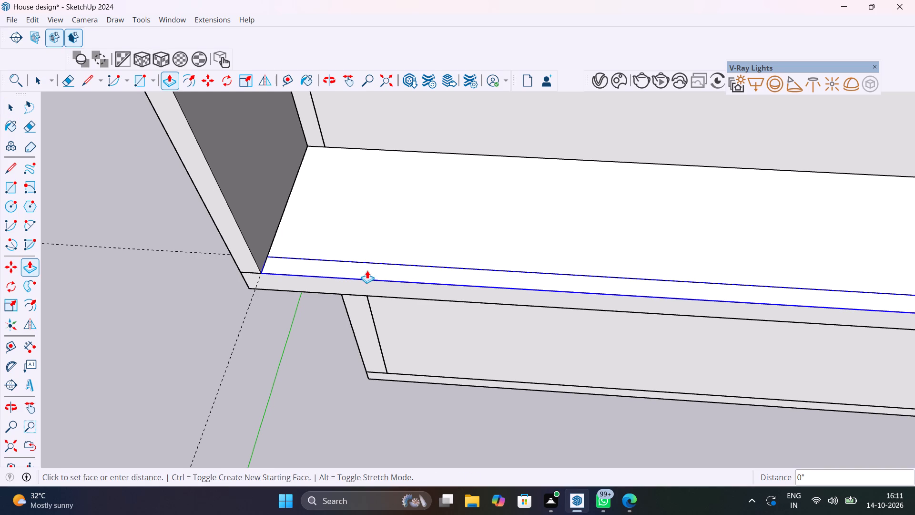
scroll(350, 265, "down", 4)
middle_click_drag(347, 250, 334, 213)
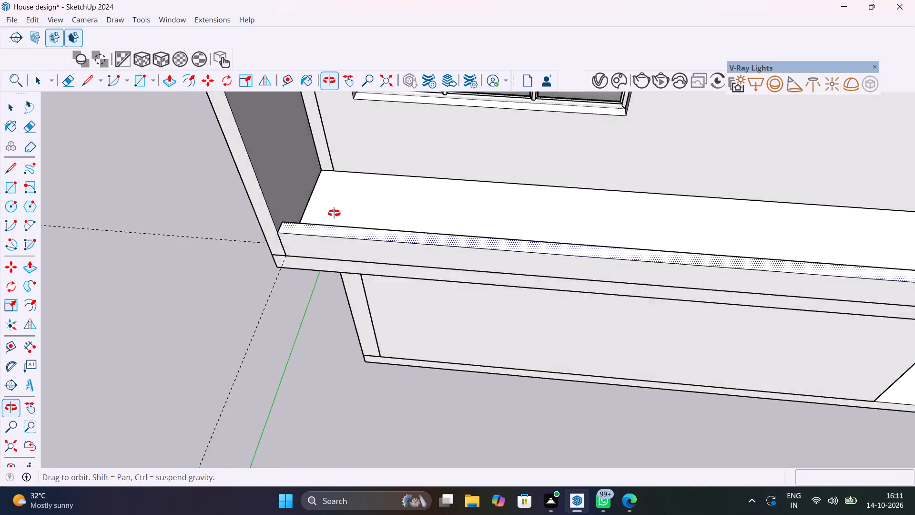
middle_click_drag(334, 213, 325, 159)
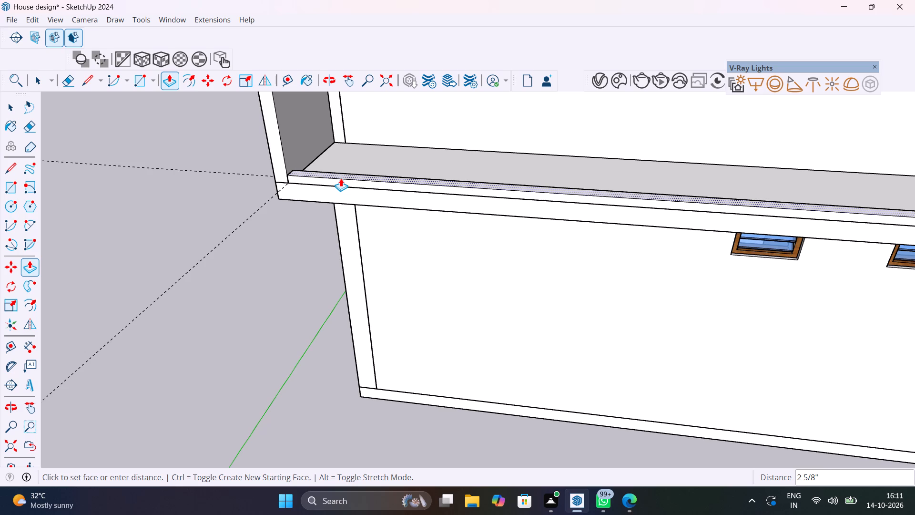
type("1\"")
key("Return")
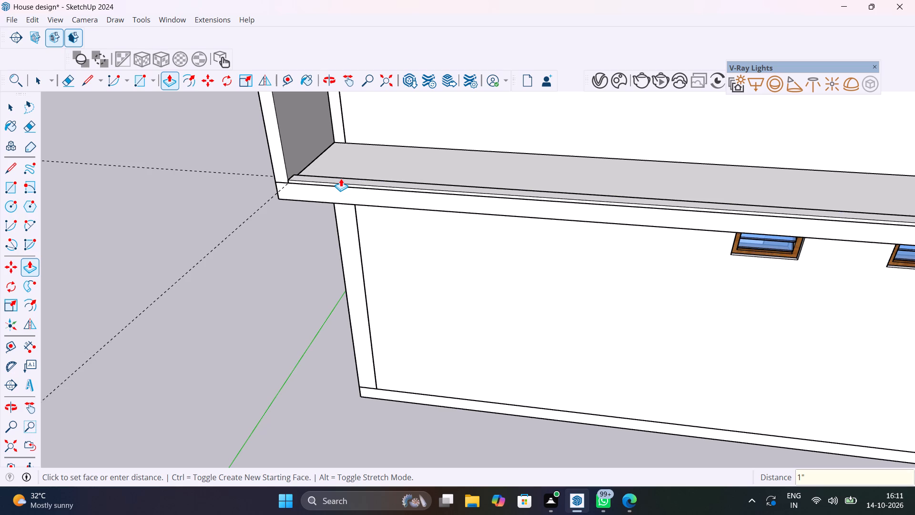
type("5\"")
key("Return")
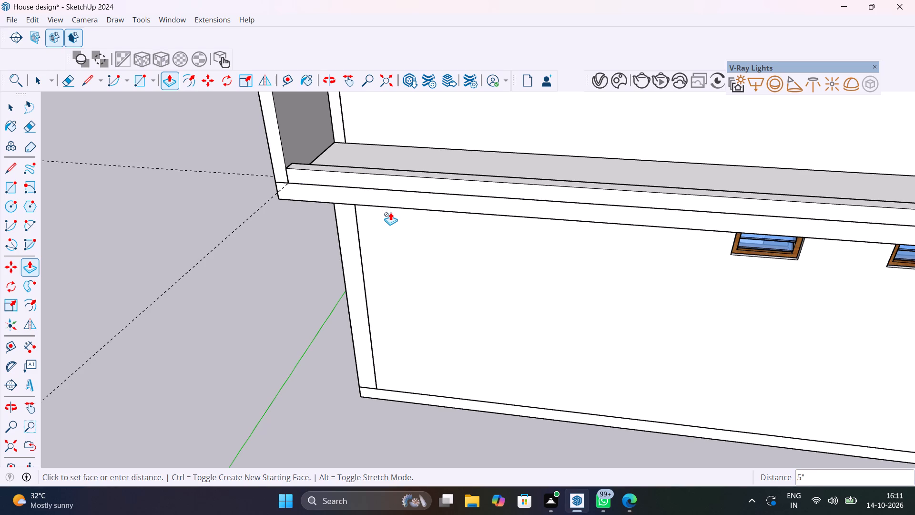
Examine the low strip along the upper-floor slab's front edge and its junction with the corner wall, from above and the front.
scroll(390, 212, "down", 1)
middle_click_drag(390, 212, 377, 274)
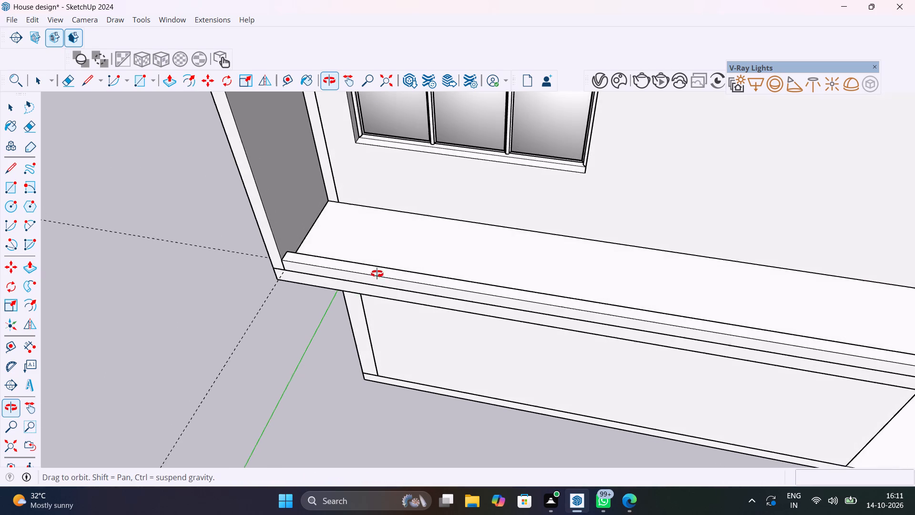
middle_click_drag(377, 274, 328, 211)
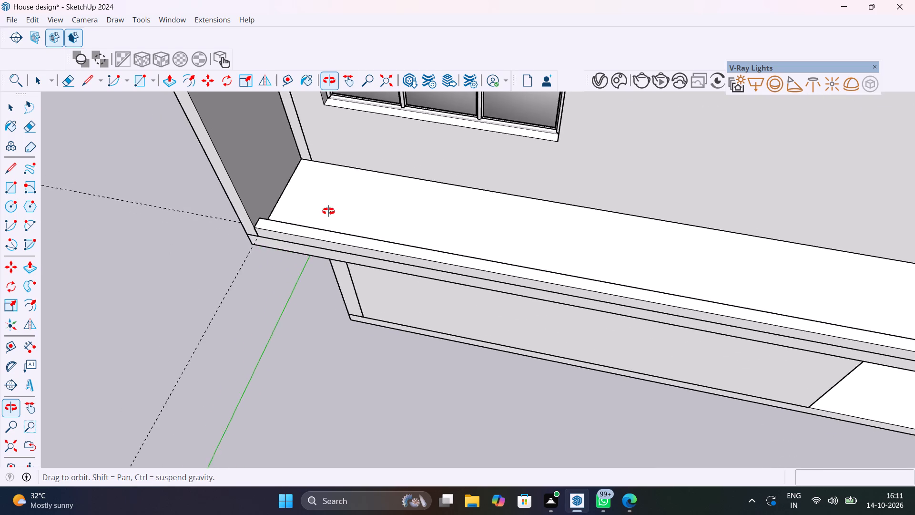
middle_click_drag(328, 211, 301, 225)
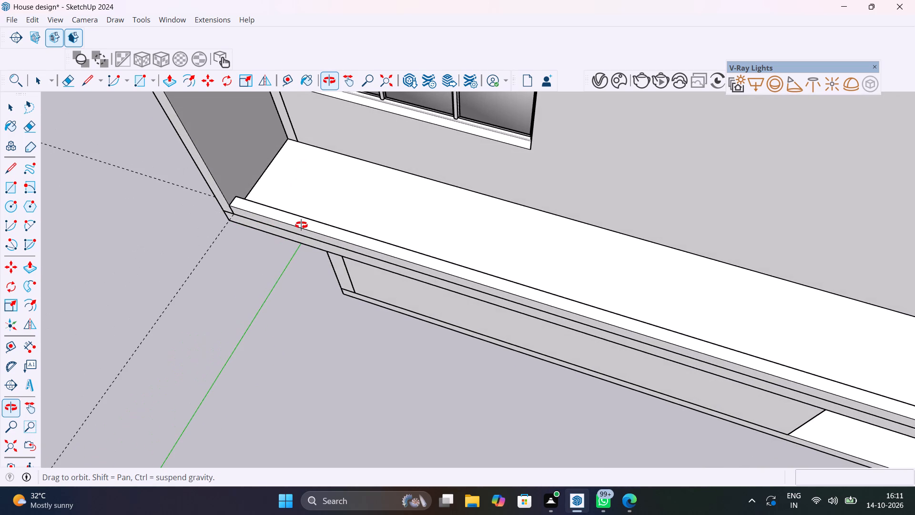
middle_click_drag(301, 225, 306, 206)
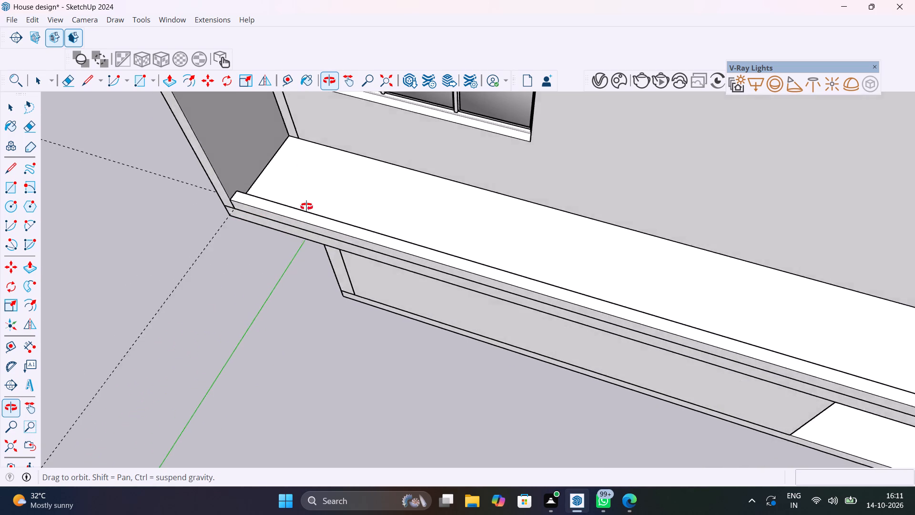
middle_click_drag(306, 206, 315, 187)
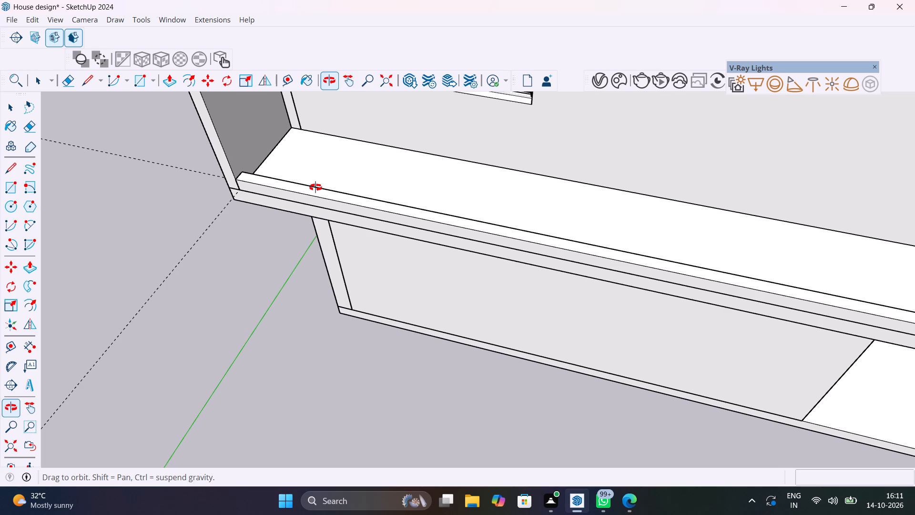
middle_click_drag(315, 187, 320, 229)
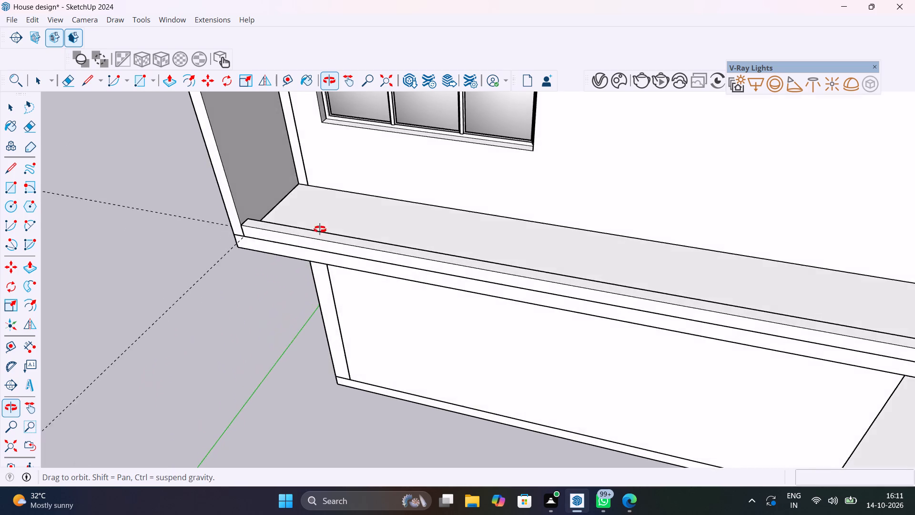
middle_click_drag(320, 229, 328, 399)
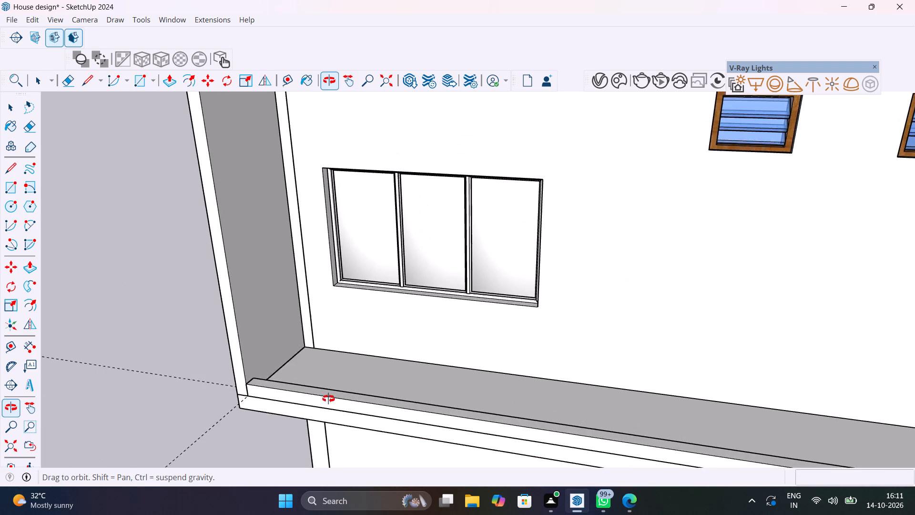
middle_click_drag(328, 399, 332, 374)
scroll(332, 374, "down", 6)
middle_click_drag(368, 370, 366, 343)
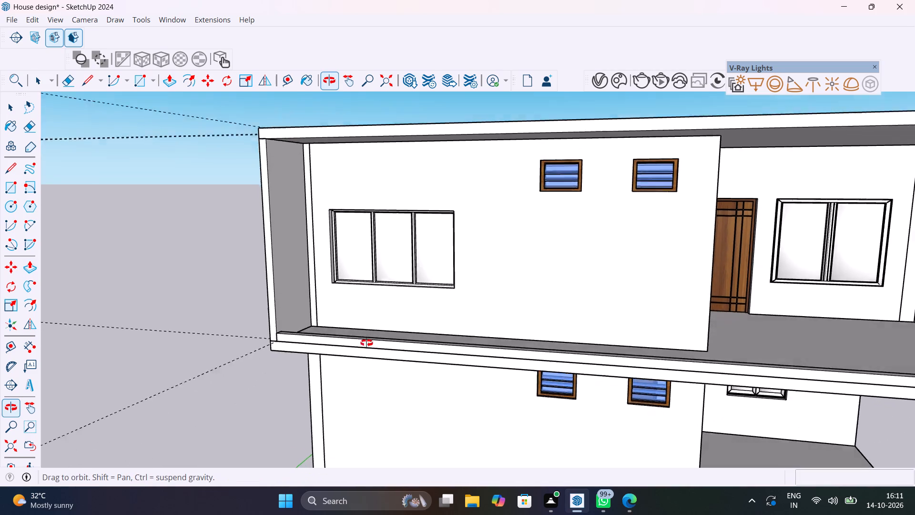
middle_click_drag(366, 343, 363, 352)
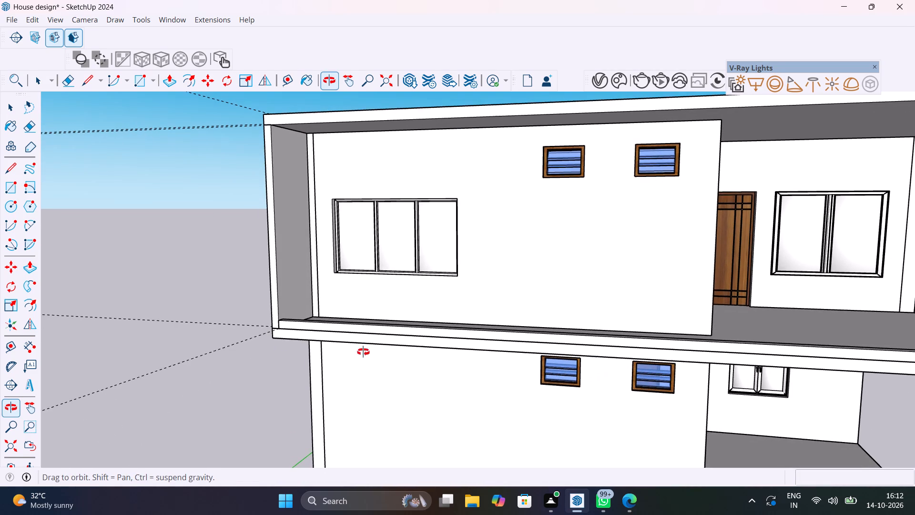
middle_click_drag(363, 352, 349, 391)
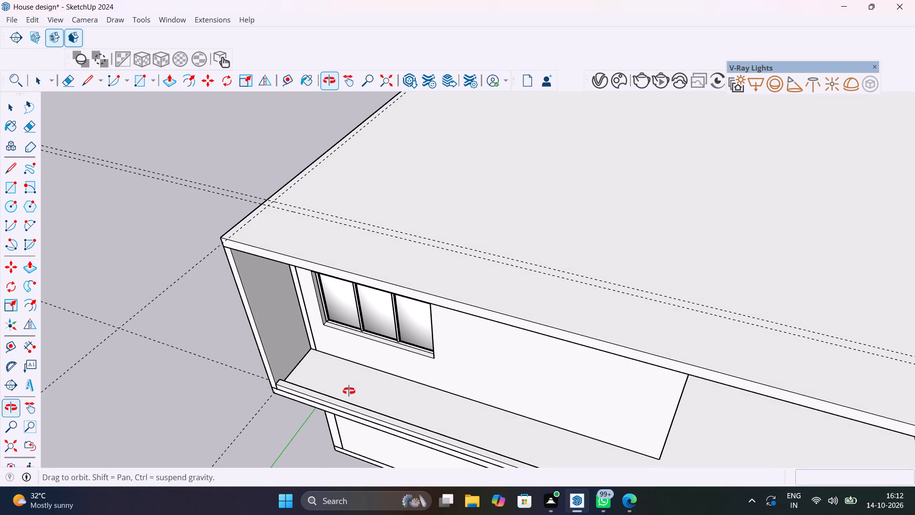
middle_click_drag(349, 391, 341, 343)
Thicken the low front-edge strip by pulling its inner side face about 3 1/2" toward the house.
scroll(347, 334, "up", 2)
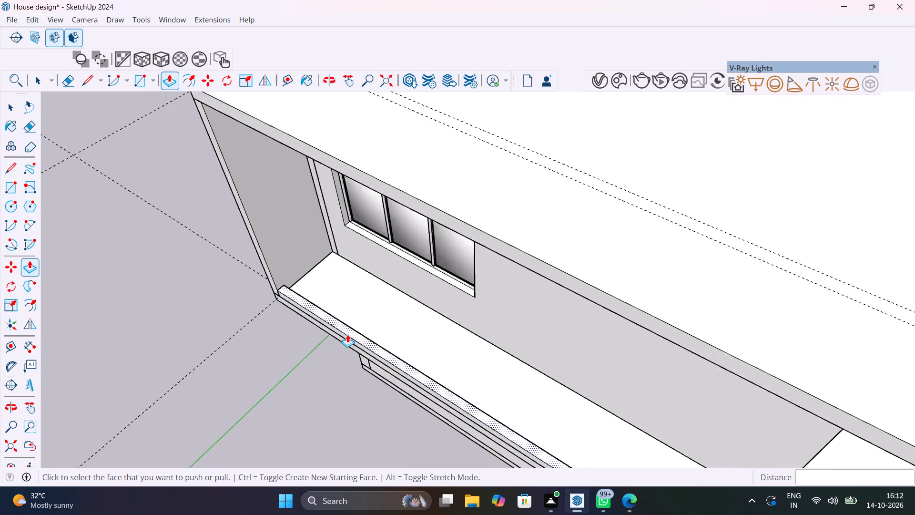
scroll(347, 334, "up", 9)
middle_click_drag(361, 342, 144, 314)
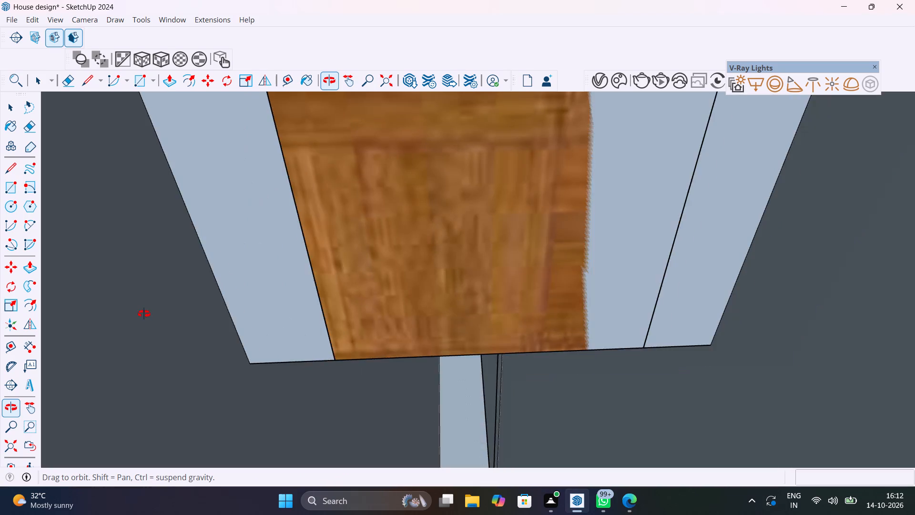
middle_click_drag(144, 314, 175, 309)
scroll(303, 322, "up", 4)
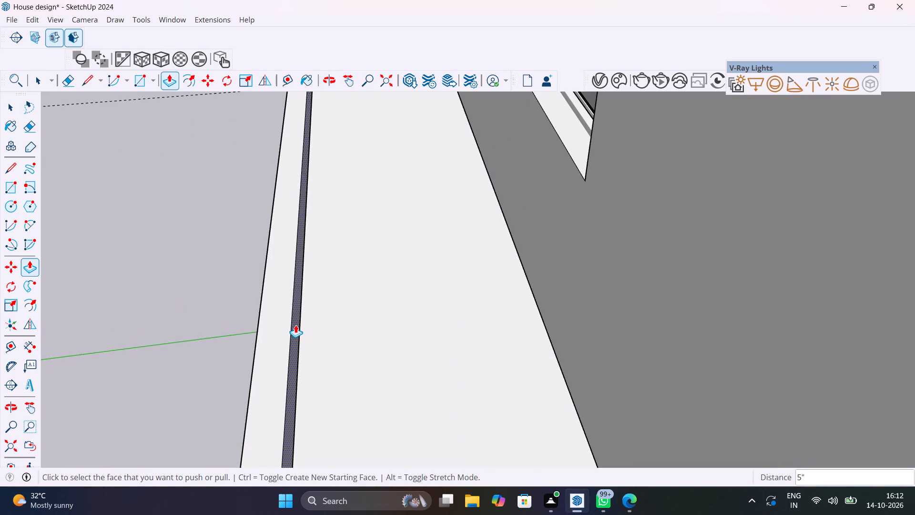
left_click(295, 325)
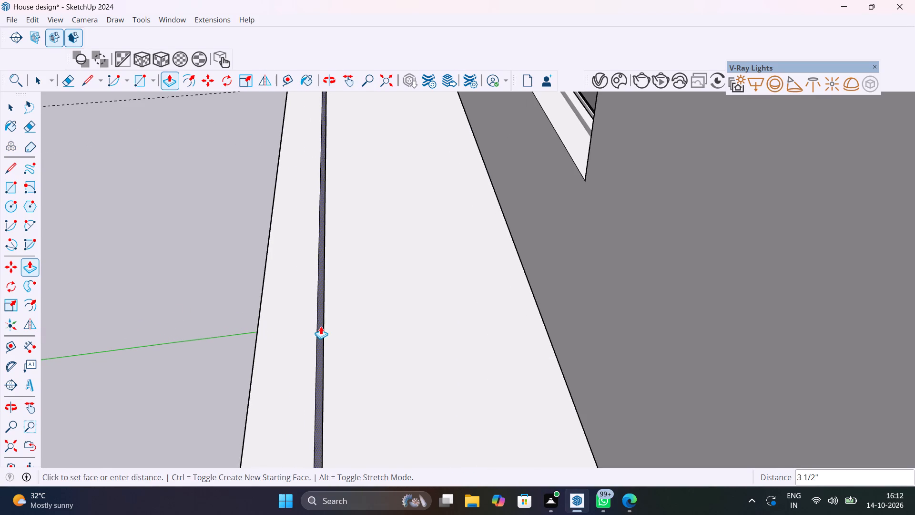
left_click(321, 326)
scroll(249, 339, "down", 6)
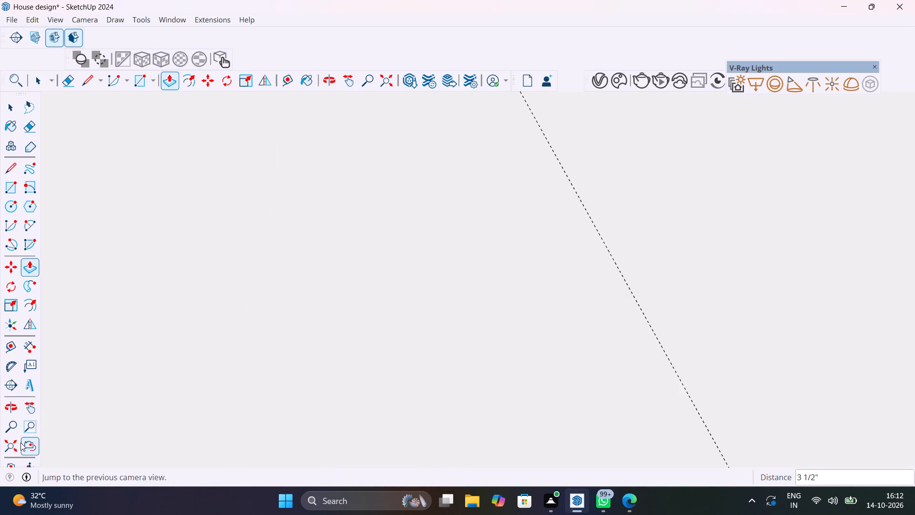
left_click(19, 443)
middle_click_drag(328, 273, 503, 266)
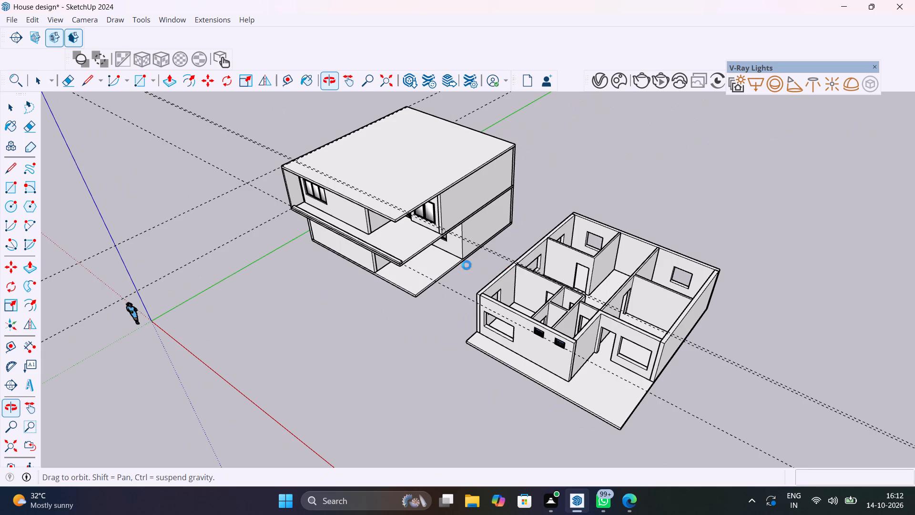
Place a guide about 2 1/8" in from the front edge on top of the low upper-floor strip.
scroll(336, 225, "up", 18)
middle_click_drag(287, 207, 474, 244)
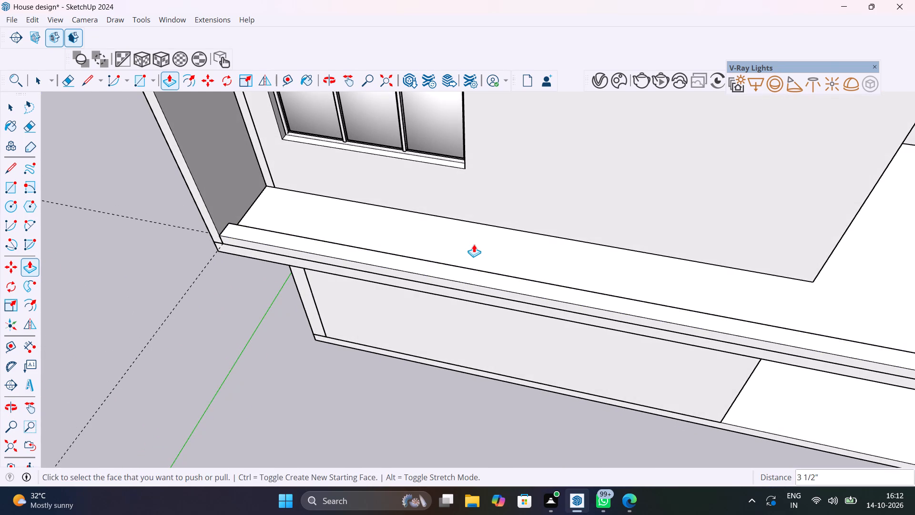
key("space")
scroll(238, 223, "up", 9)
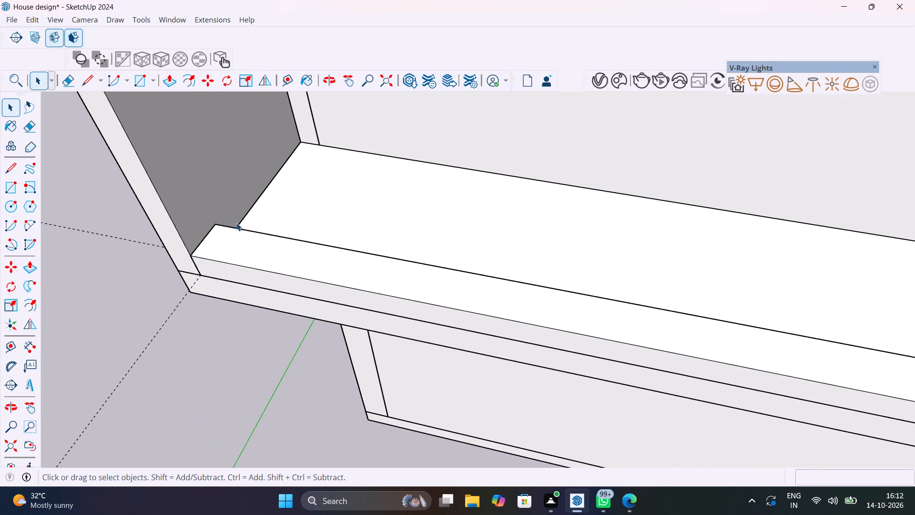
key("t")
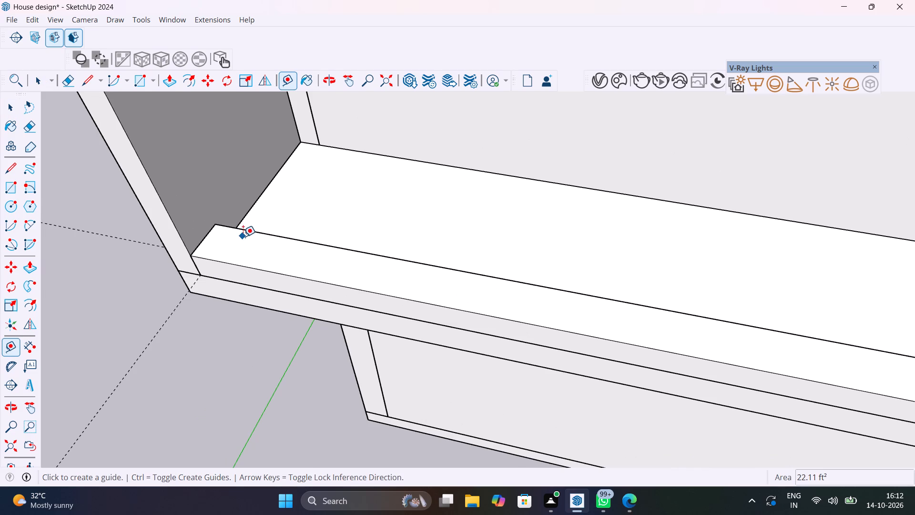
left_click(233, 262)
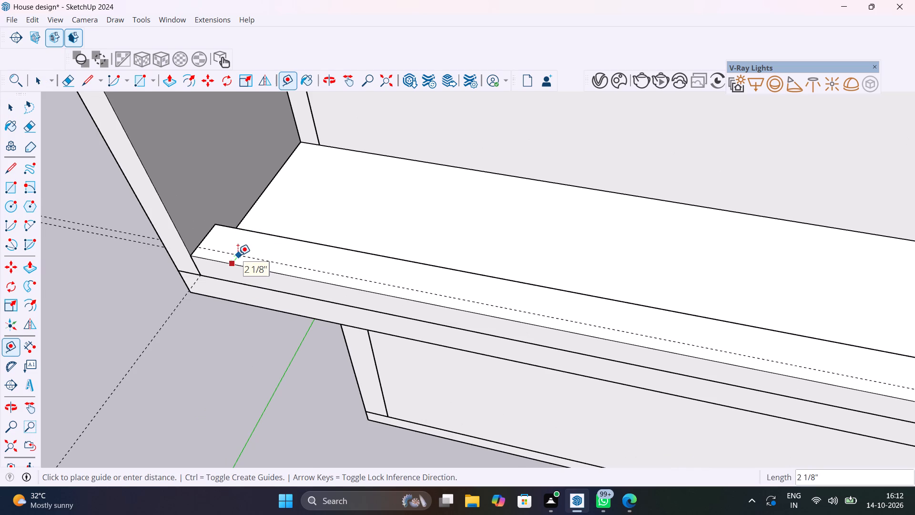
left_click(238, 255)
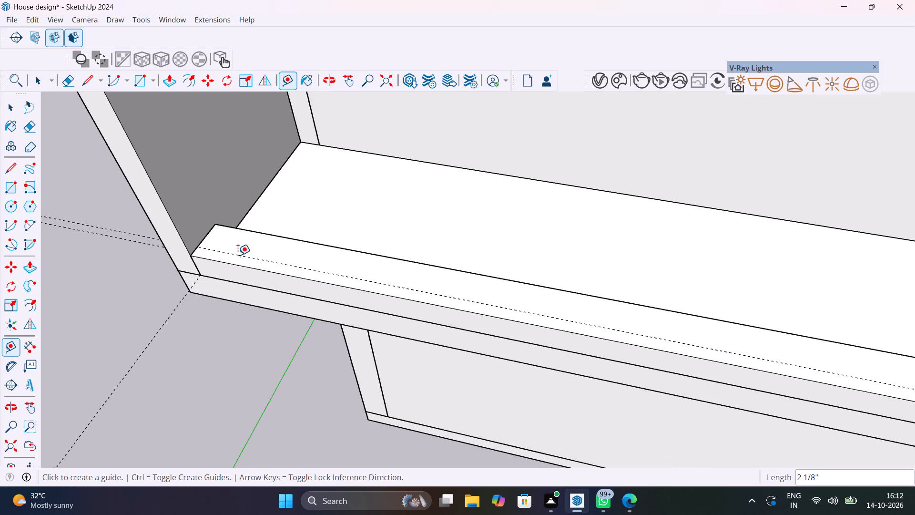
key("r")
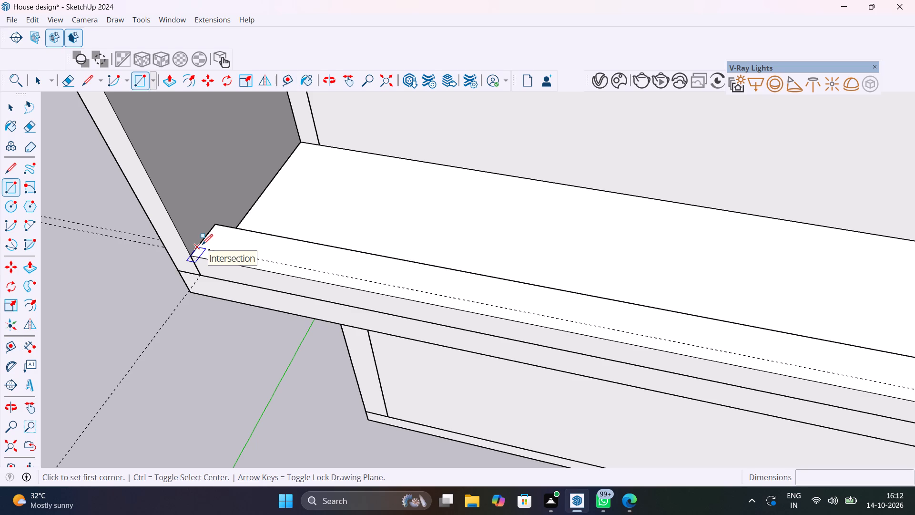
Make the whole low front-edge strip, with all its connected faces and edges, into a group.
key("space")
triple_click(243, 264)
right_click(243, 264)
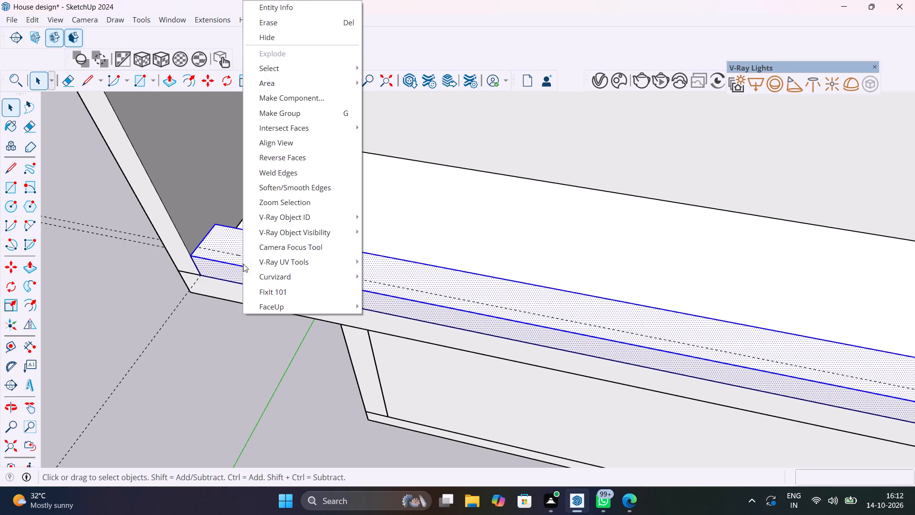
left_click(280, 119)
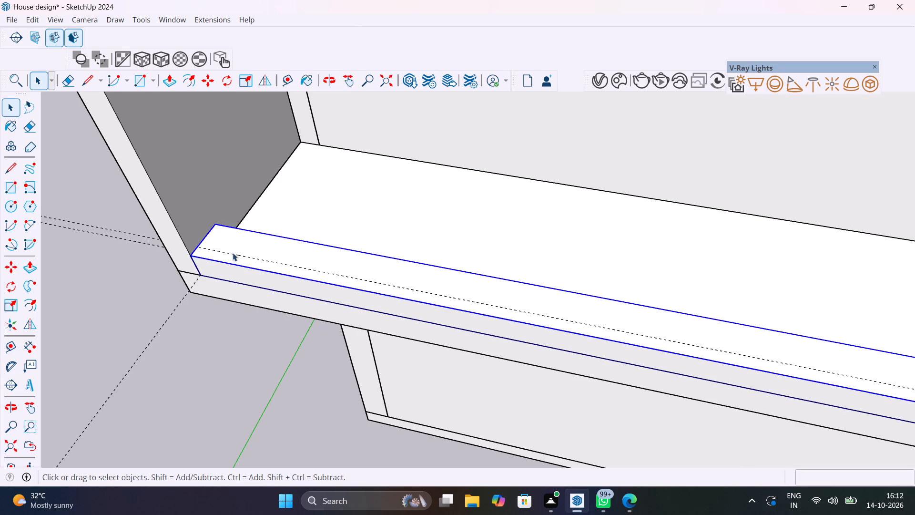
left_click(248, 242)
left_click(152, 306)
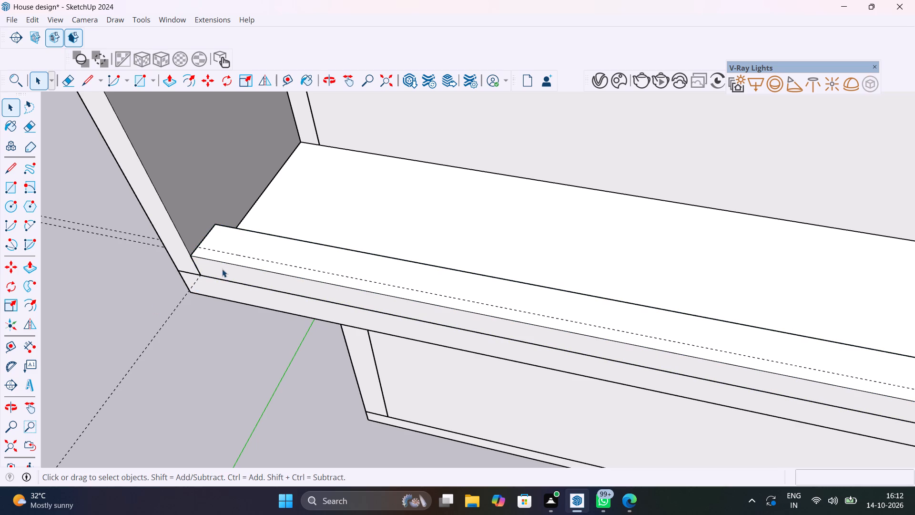
Inside the strip group, draw a rectangle about 5 7/8" by 33' 2" on its top, from the guide to the far inner corner.
triple_click(256, 251)
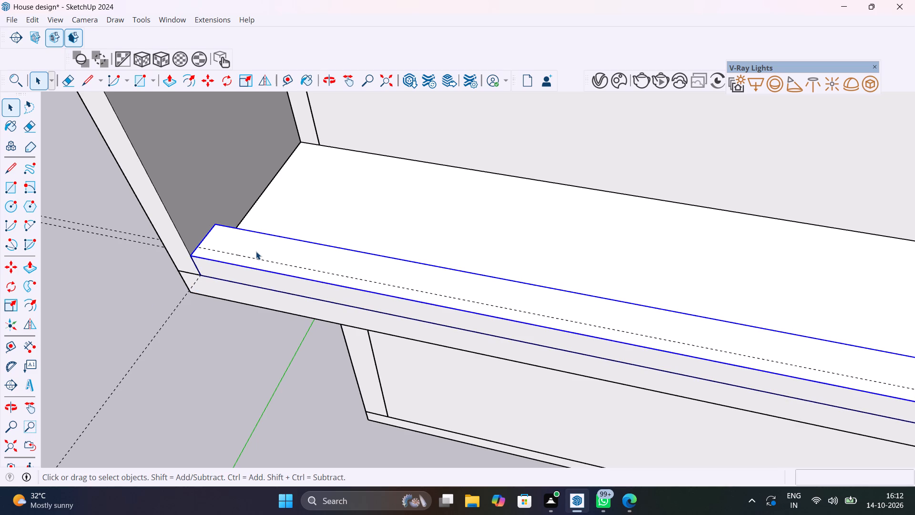
left_click(256, 251)
key("r")
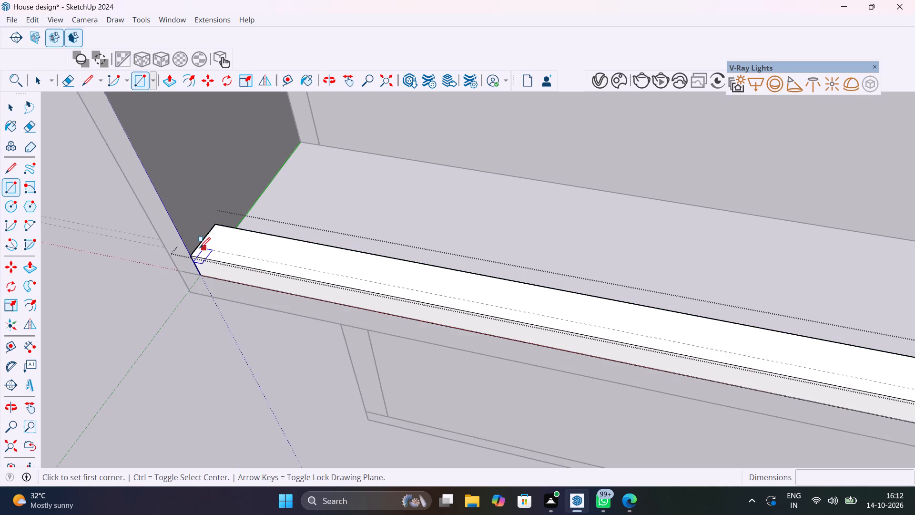
left_click(199, 247)
scroll(215, 245, "down", 20)
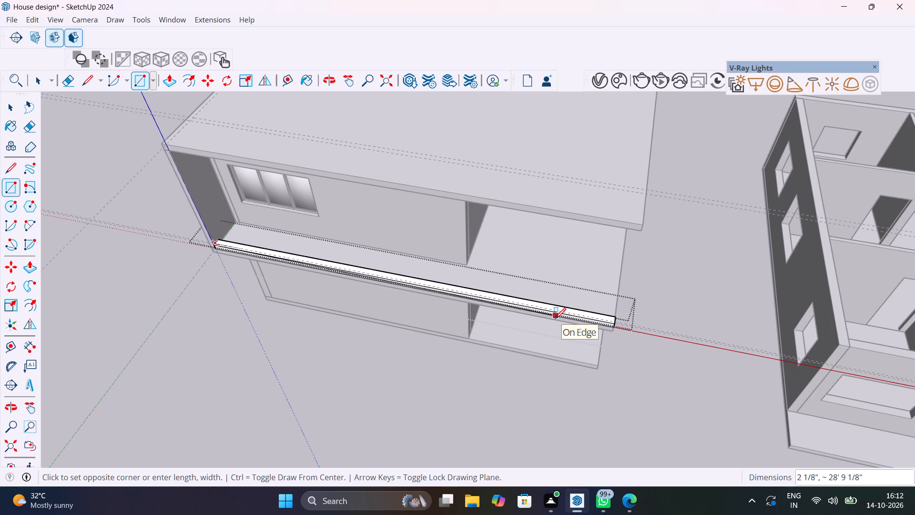
scroll(618, 321, "up", 9)
left_click(612, 313)
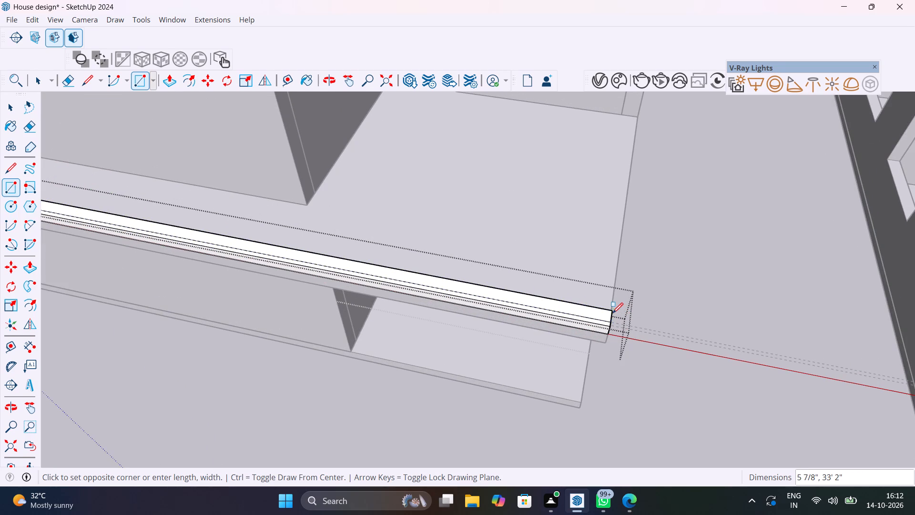
scroll(564, 309, "down", 14)
scroll(433, 284, "up", 14)
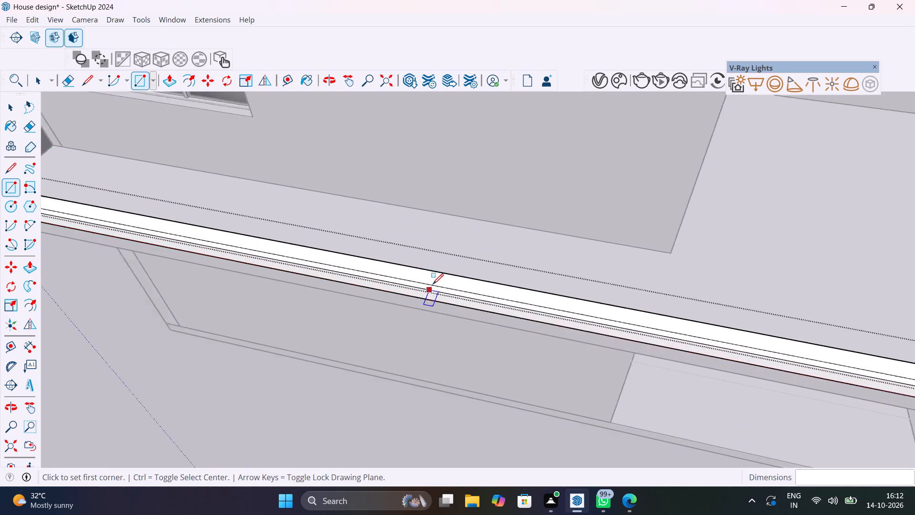
Extrude the strip's inner top face up by 2' to form the parapet wall, and leave the group.
scroll(433, 284, "up", 2)
key("space")
left_click(434, 278)
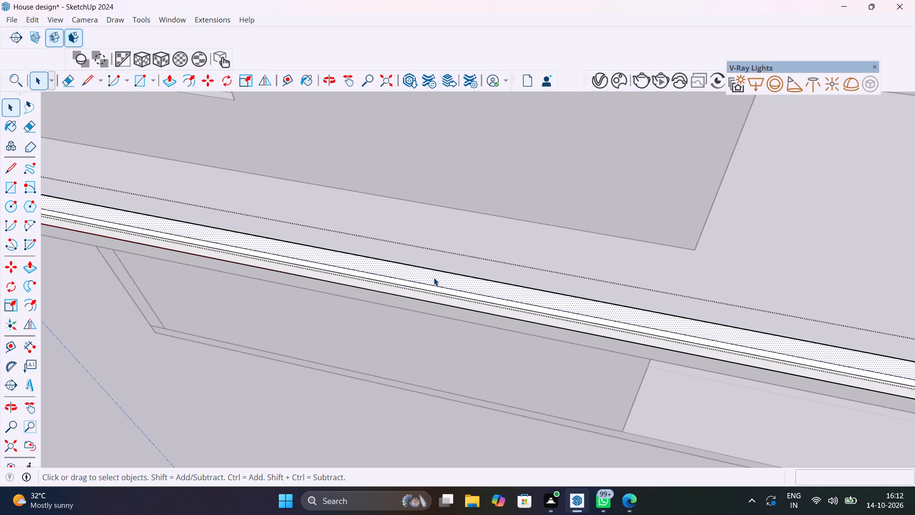
key("p")
left_click(434, 278)
scroll(420, 255, "down", 13)
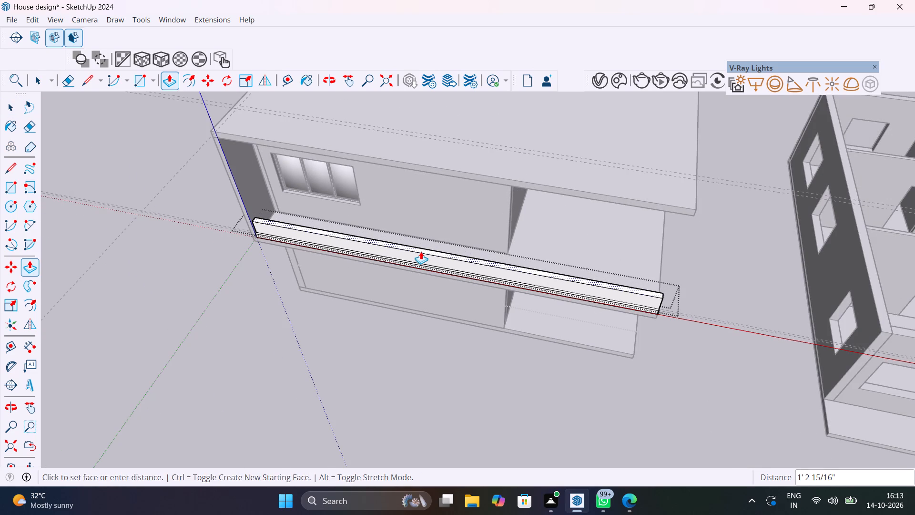
type("2'")
key("Return")
key("space")
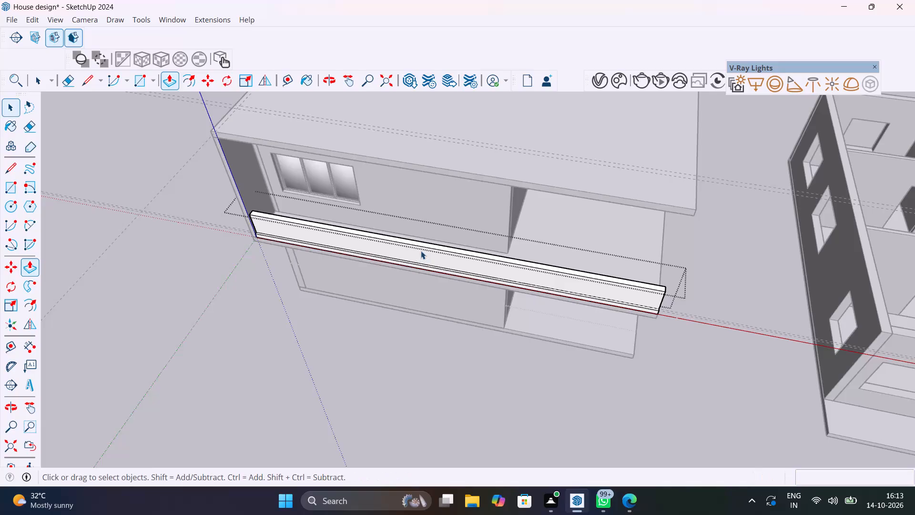
left_click(377, 350)
Examine the new front parapet along the upper floor from the front, the corner wall and the open side.
middle_click_drag(416, 340, 539, 230)
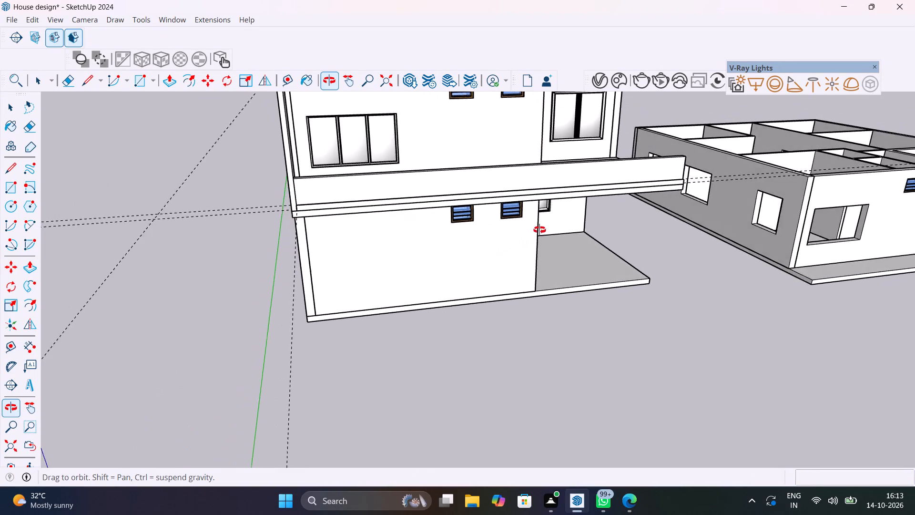
middle_click_drag(539, 230, 548, 355)
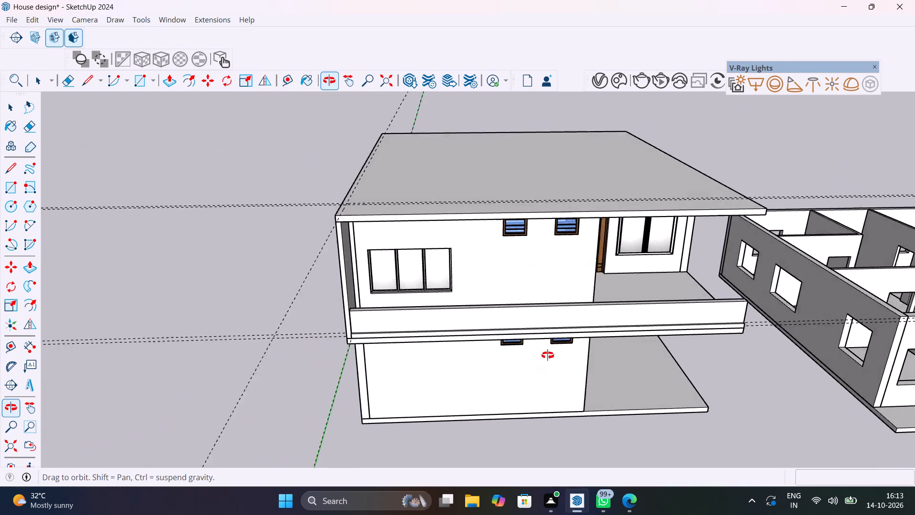
middle_click_drag(548, 355, 433, 351)
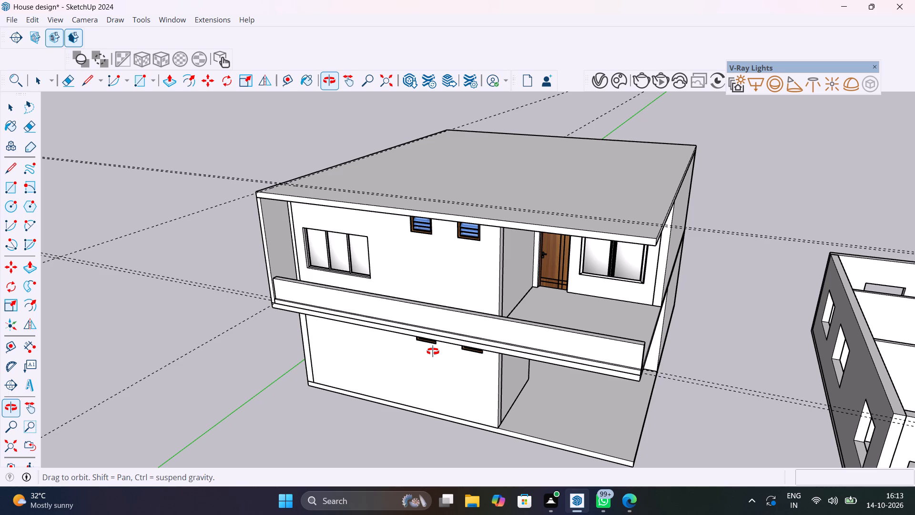
middle_click_drag(433, 351, 469, 365)
scroll(370, 311, "up", 9)
middle_click_drag(371, 316, 372, 315)
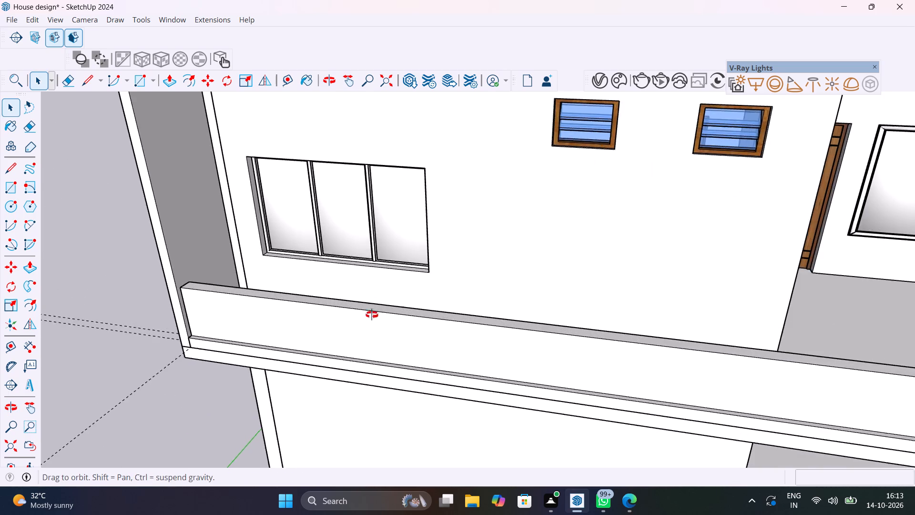
middle_click_drag(372, 315, 459, 297)
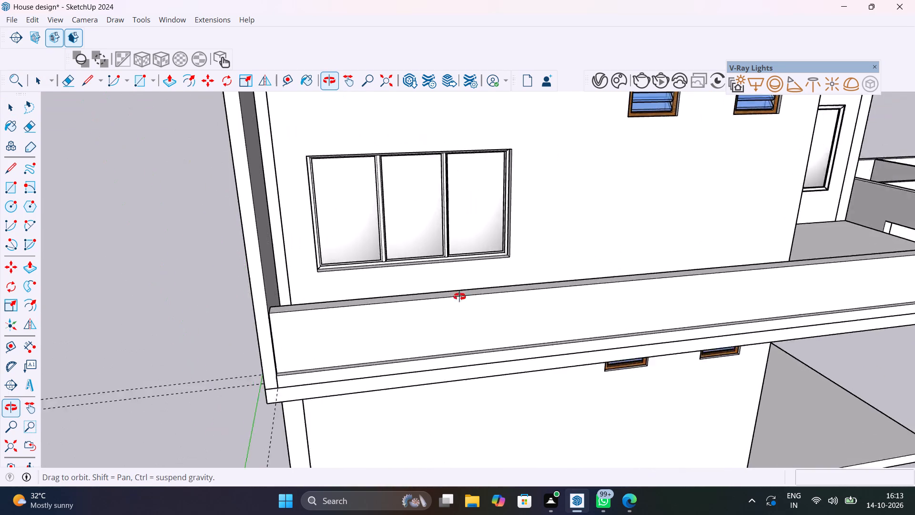
middle_click_drag(459, 297, 441, 299)
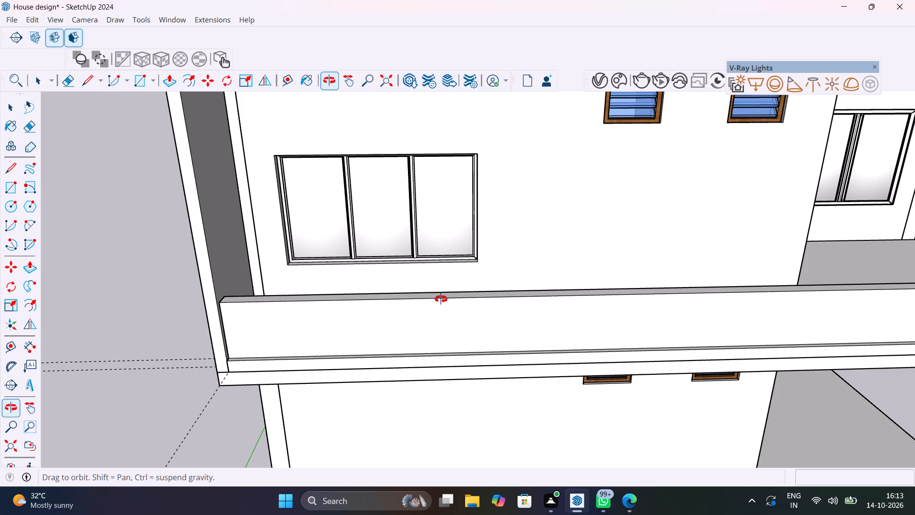
middle_click_drag(441, 299, 446, 338)
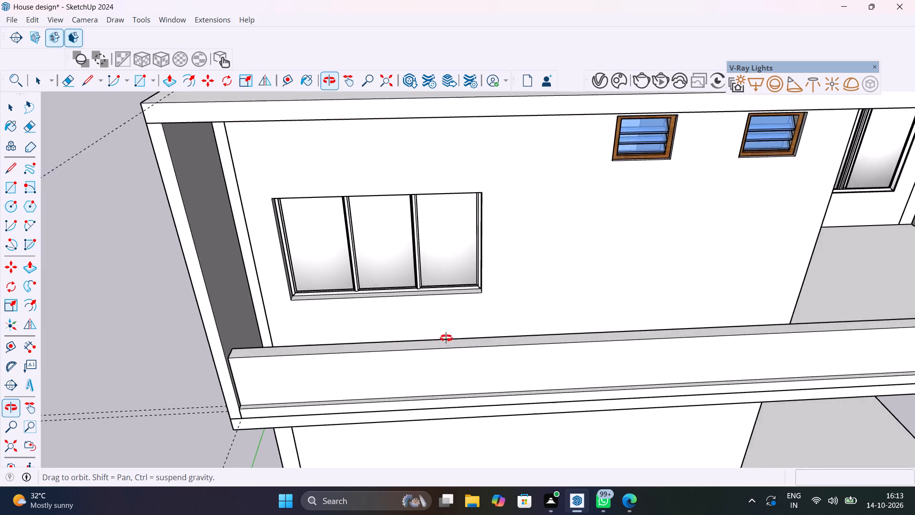
middle_click_drag(446, 338, 391, 311)
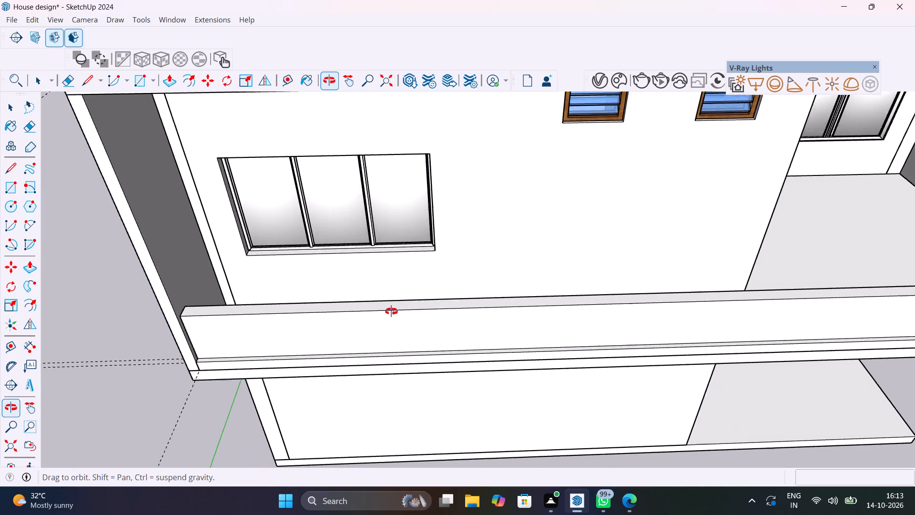
middle_click_drag(391, 311, 355, 345)
scroll(377, 344, "down", 7)
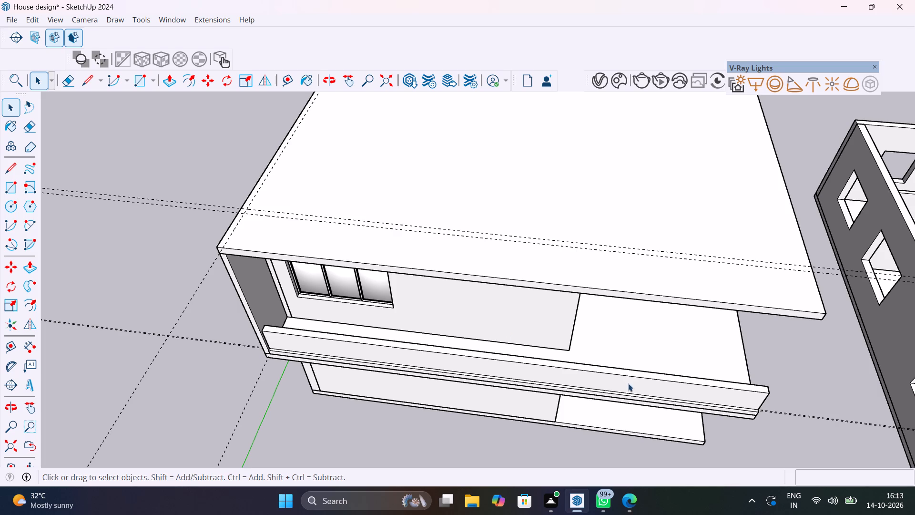
middle_click_drag(625, 381, 411, 319)
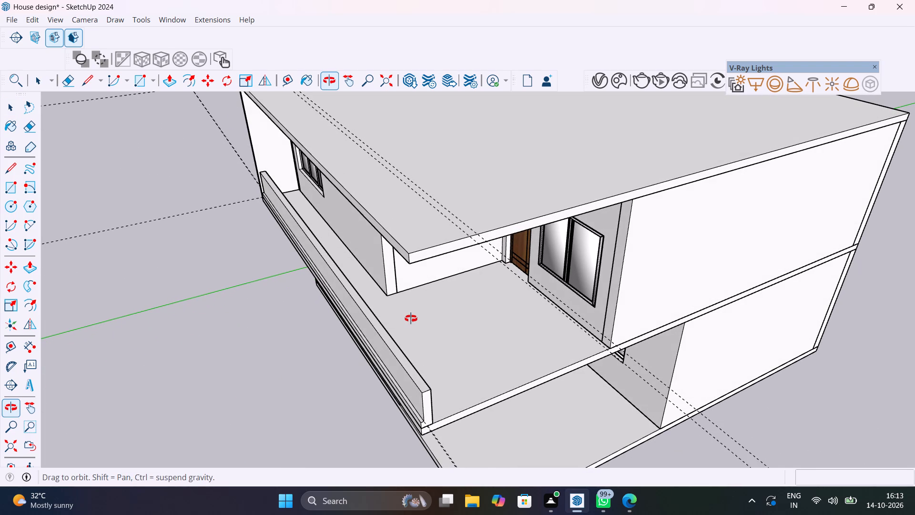
middle_click_drag(411, 319, 518, 294)
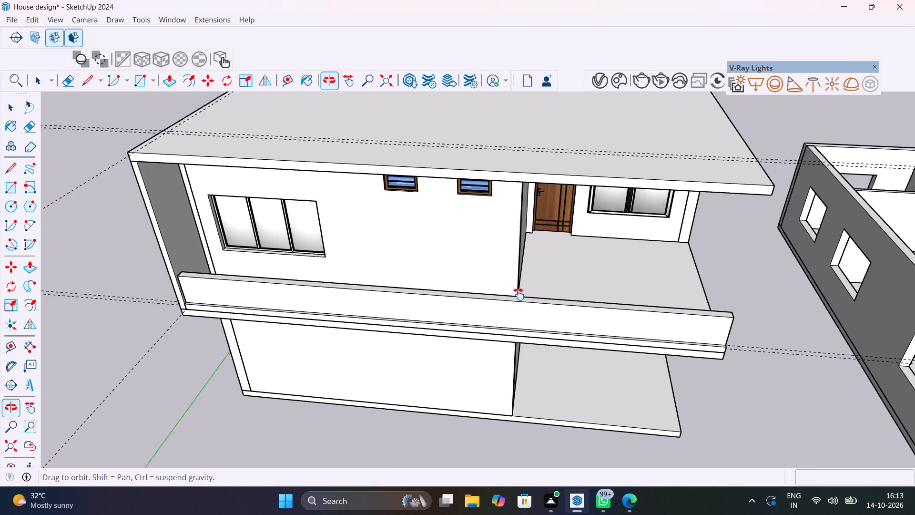
middle_click_drag(518, 294, 481, 292)
Place a guide 4.5" inward from the open side edge of the upper-floor balcony slab.
scroll(611, 237, "up", 2)
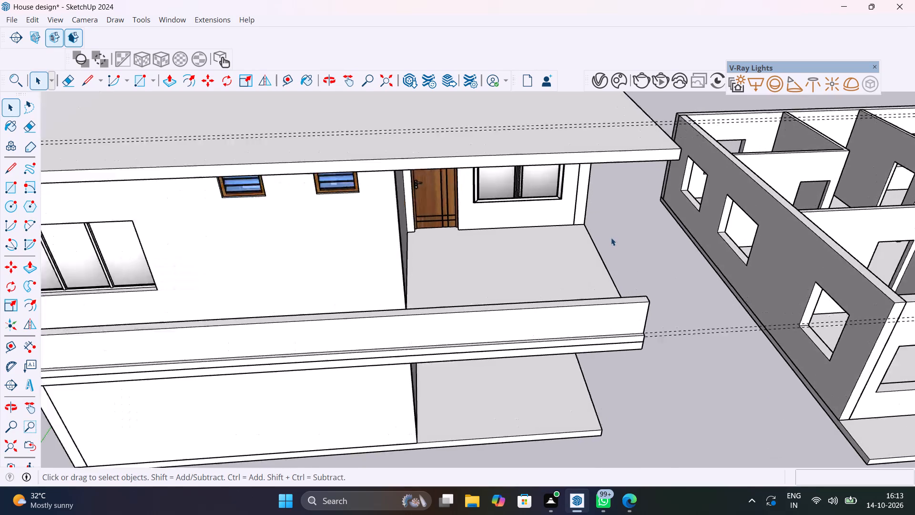
scroll(611, 237, "up", 3)
key("t")
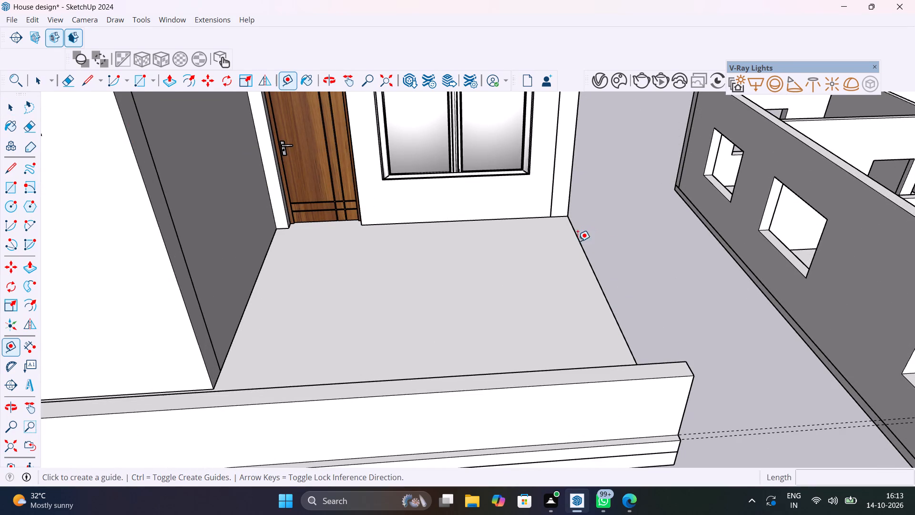
left_click(579, 245)
type("4.5\"")
key("Return")
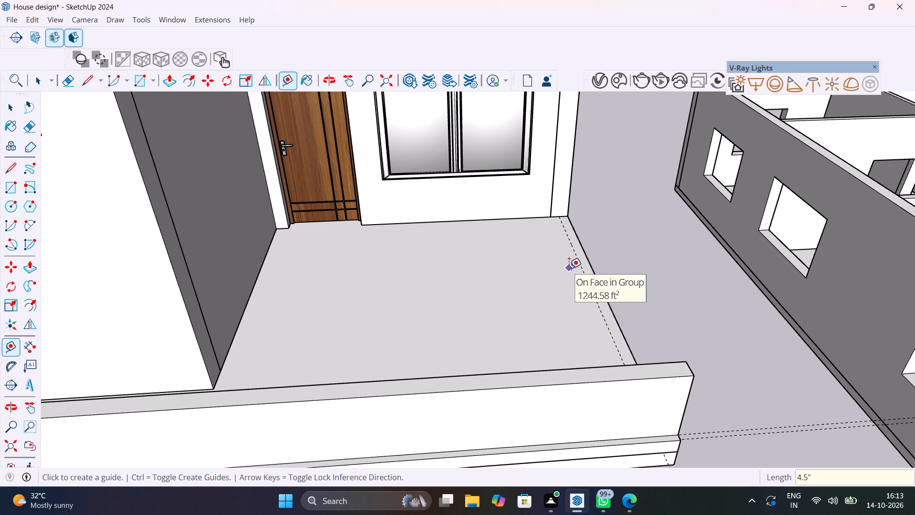
key("space")
Inside the upper-floor slab group, draw a rectangle 4 1/2" by about 10' 11" between the balcony's open side edge and the guide, from the wall corner.
middle_click_drag(569, 268, 518, 301)
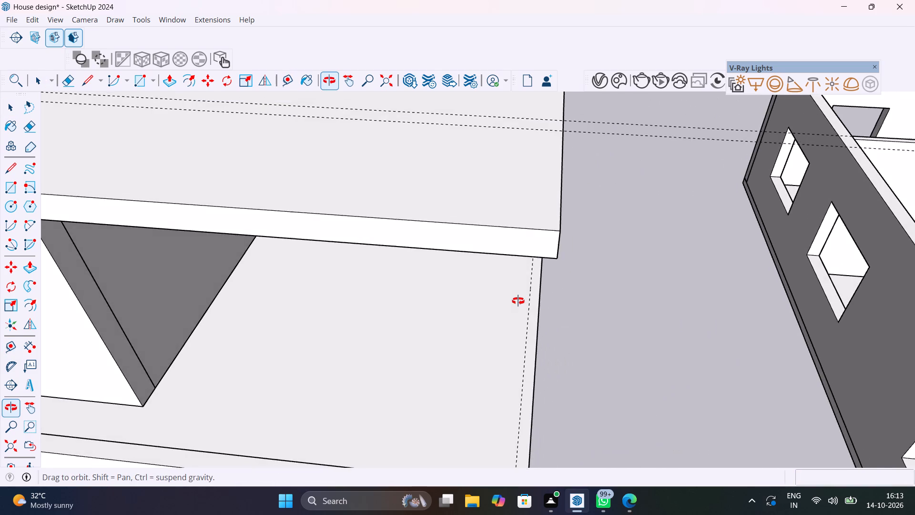
middle_click_drag(518, 301, 337, 283)
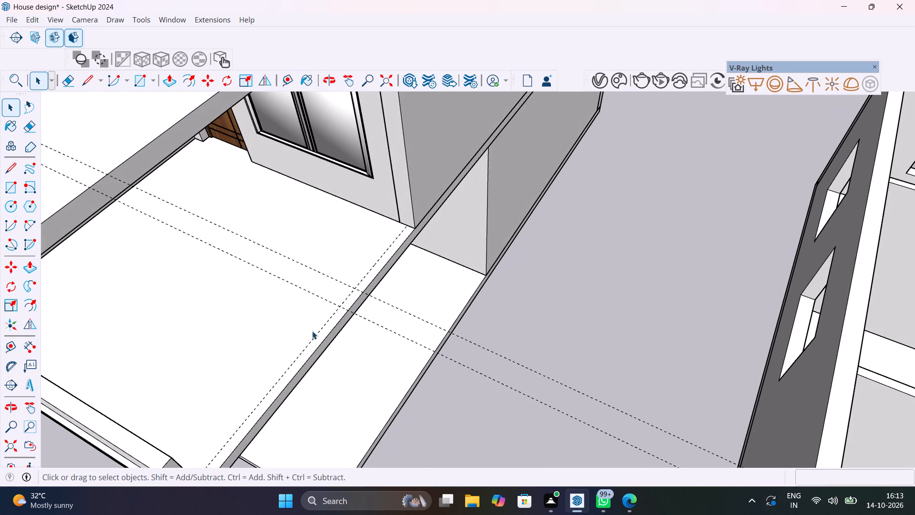
middle_click_drag(308, 334, 319, 319)
scroll(319, 319, "up", 1)
double_click(325, 323)
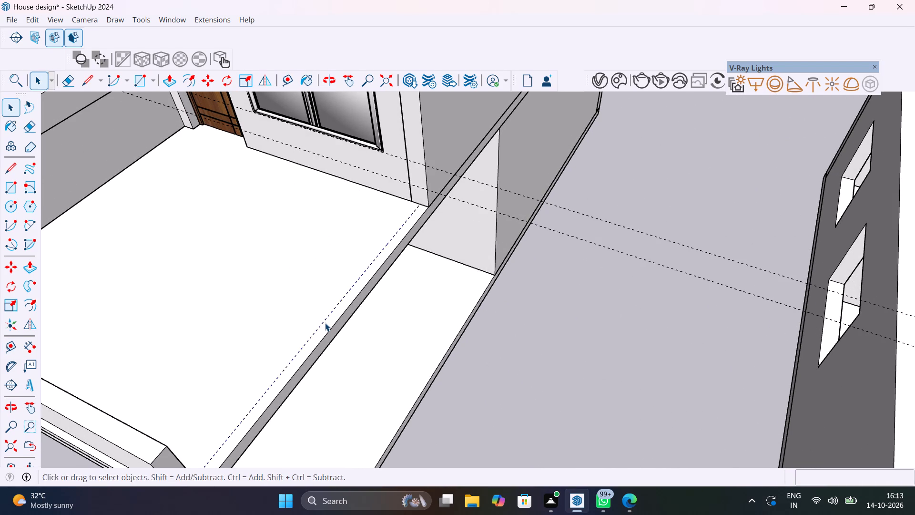
double_click(326, 325)
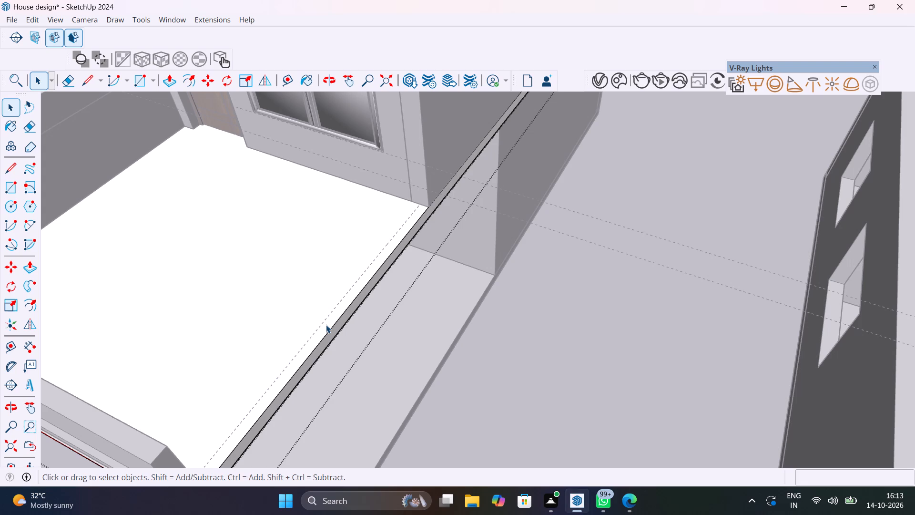
key("r")
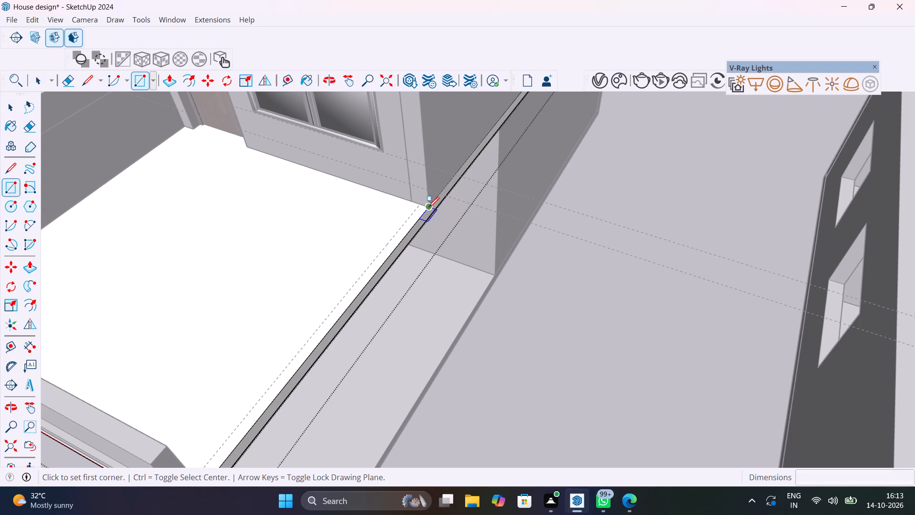
left_click(428, 207)
scroll(386, 266, "up", 6)
middle_click_drag(386, 266, 386, 266)
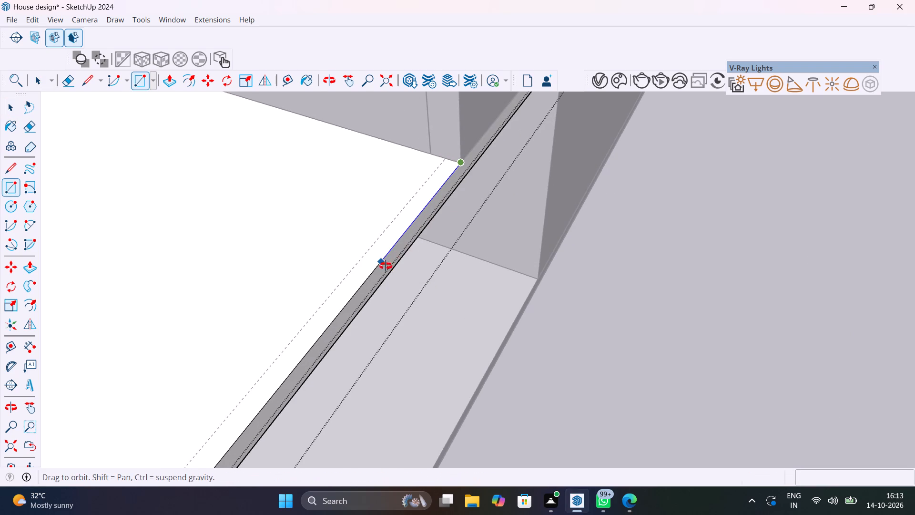
middle_click_drag(386, 266, 290, 281)
scroll(290, 282, "down", 13)
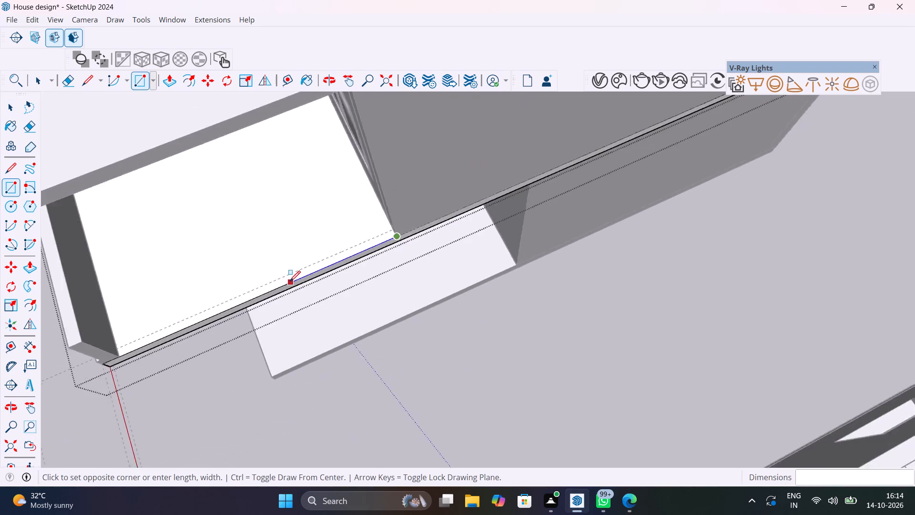
scroll(290, 281, "down", 2)
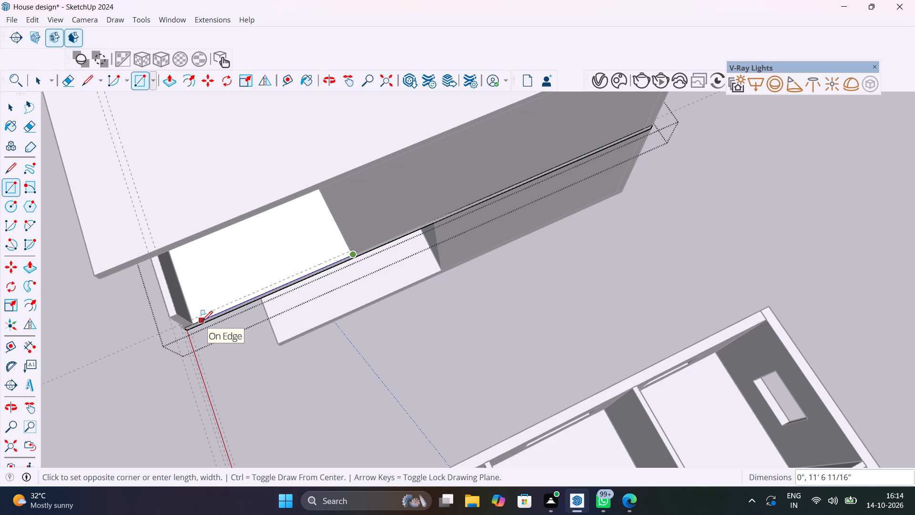
scroll(208, 310, "up", 10)
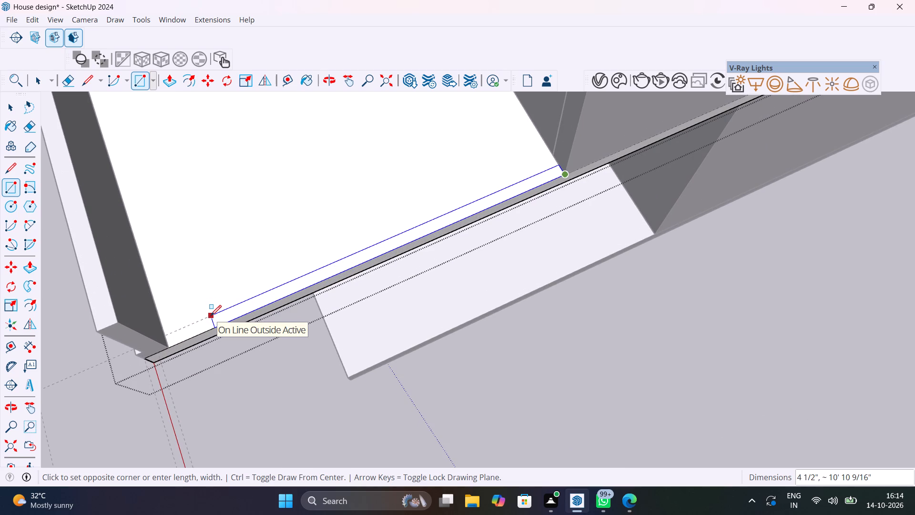
left_click(211, 316)
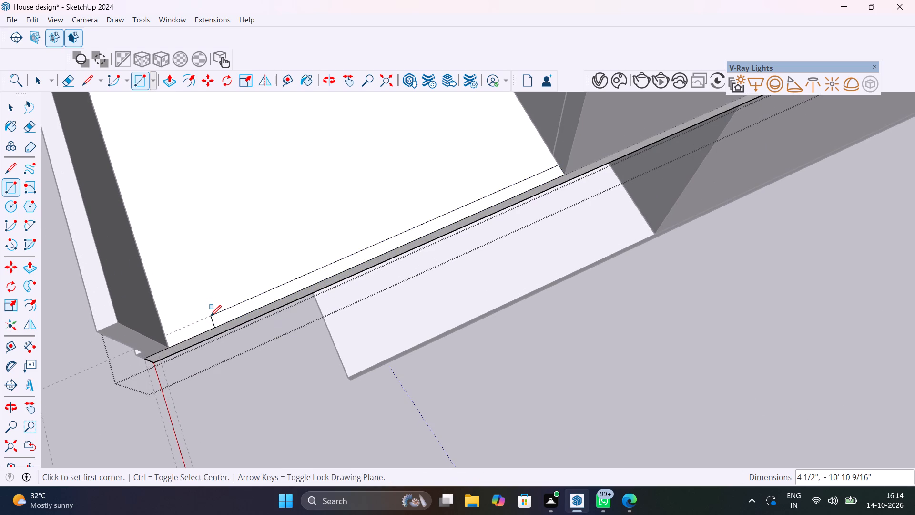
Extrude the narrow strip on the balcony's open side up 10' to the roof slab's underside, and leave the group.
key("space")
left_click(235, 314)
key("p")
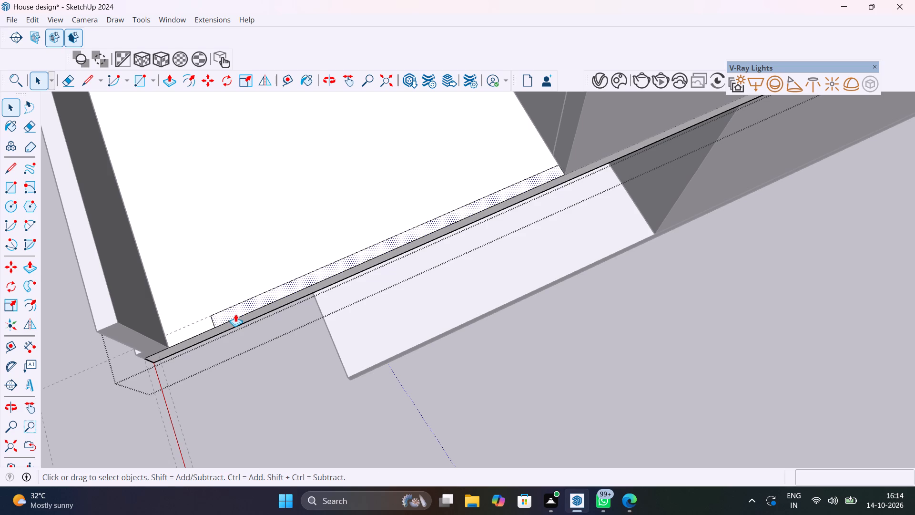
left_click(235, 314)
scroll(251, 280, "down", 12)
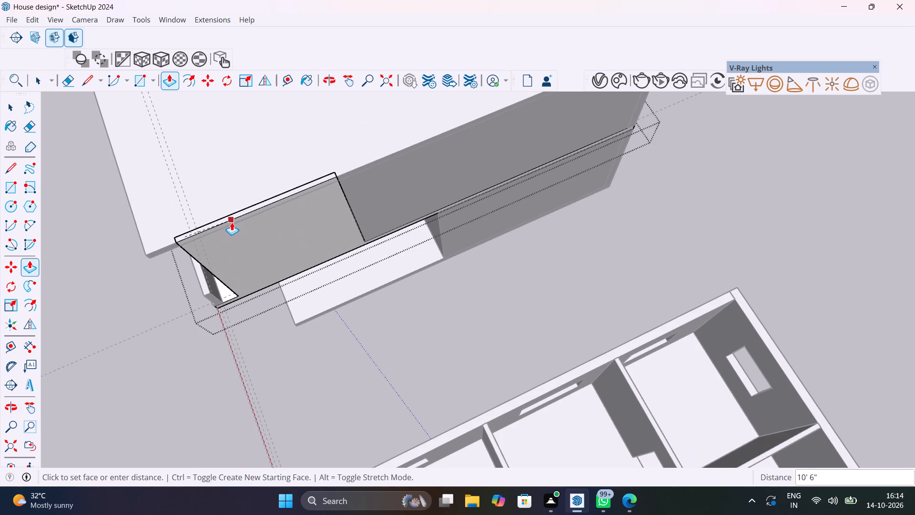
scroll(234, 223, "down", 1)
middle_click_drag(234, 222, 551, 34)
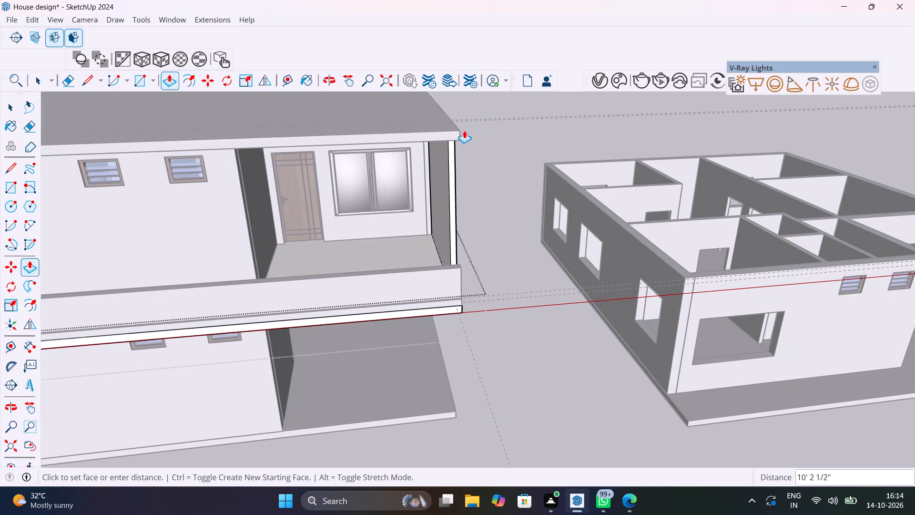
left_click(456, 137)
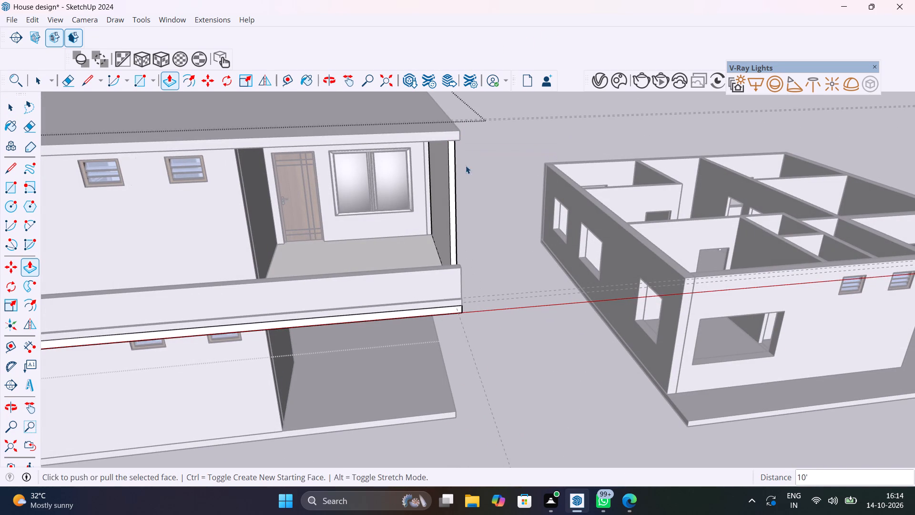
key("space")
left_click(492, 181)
Examine the new full-height wall on the balcony's open side from the front and the side.
middle_click_drag(462, 241, 518, 232)
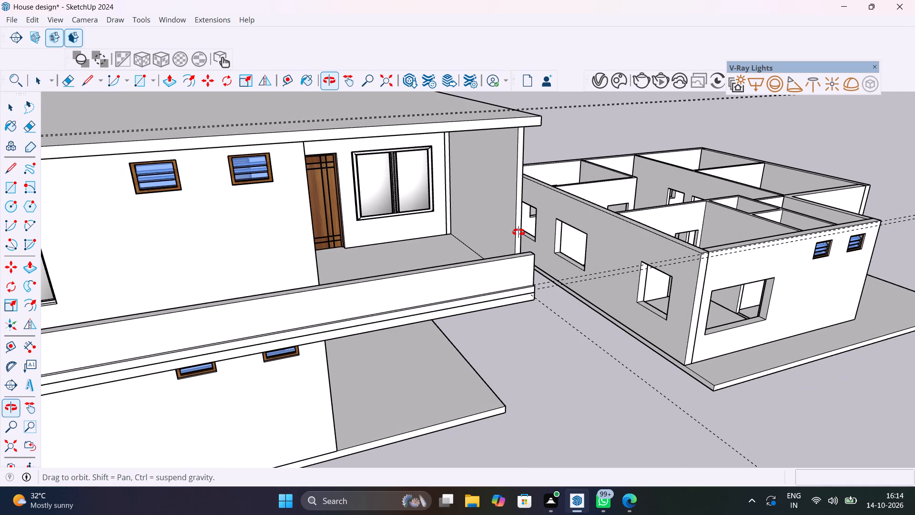
middle_click_drag(518, 232, 569, 238)
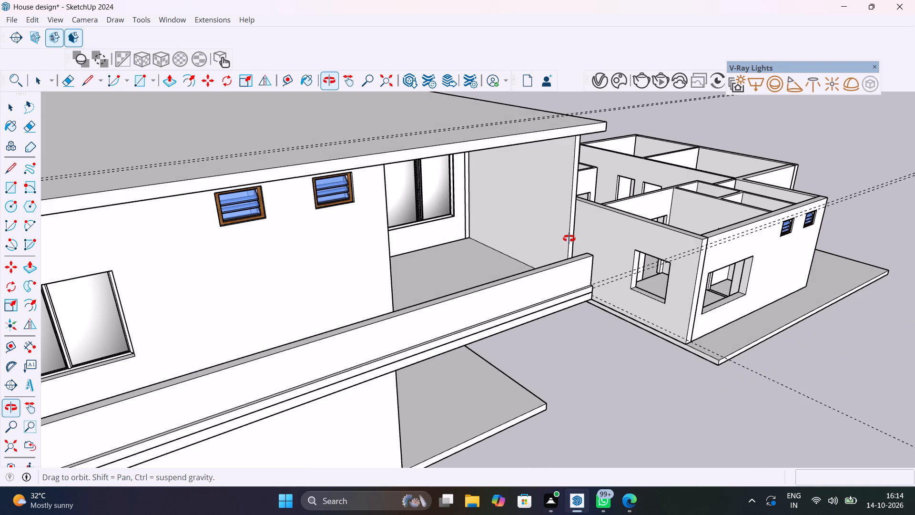
middle_click_drag(569, 238, 471, 274)
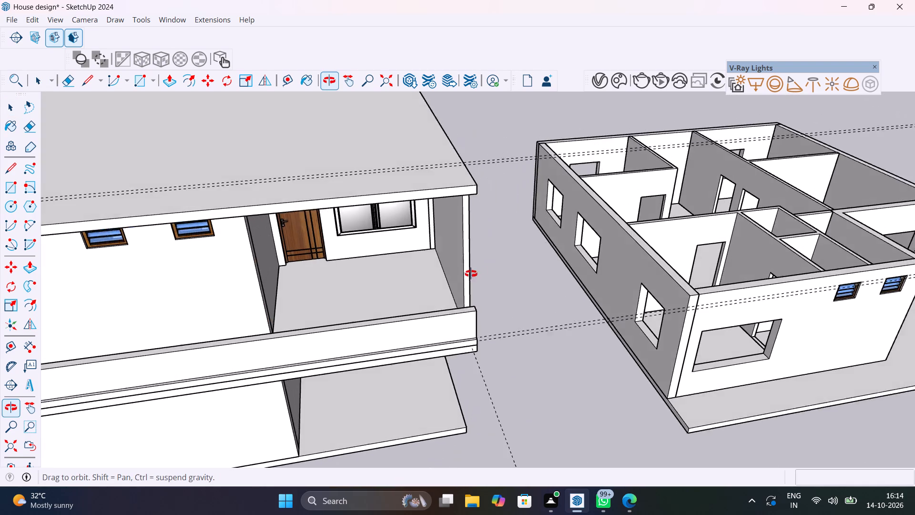
middle_click_drag(471, 274, 468, 278)
scroll(446, 274, "down", 6)
middle_click_drag(437, 270, 327, 230)
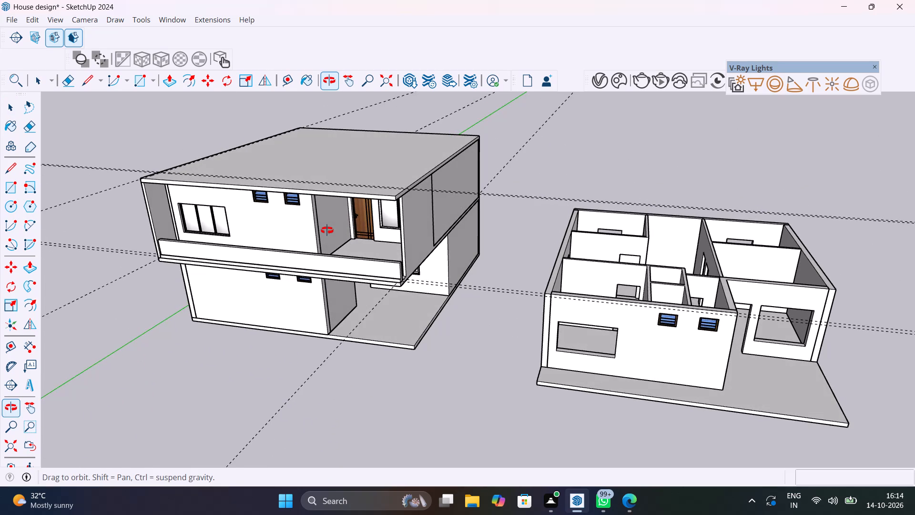
middle_click_drag(327, 230, 166, 230)
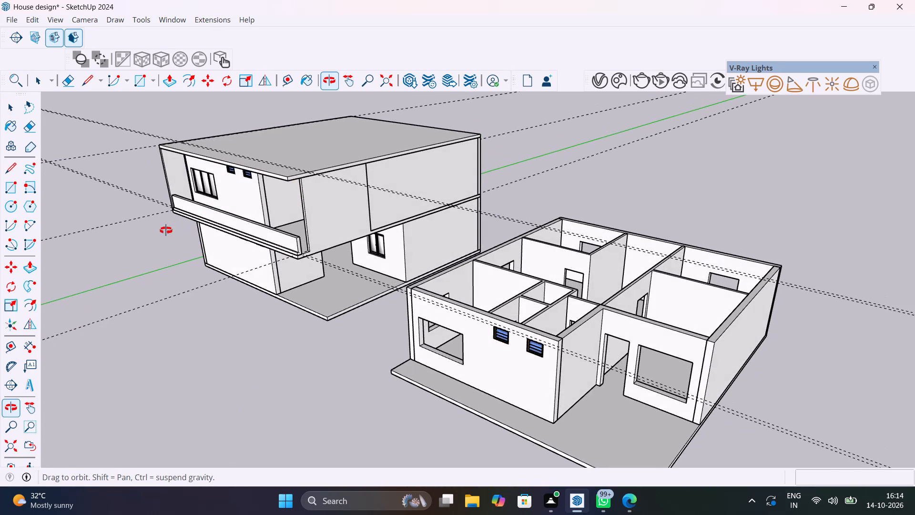
middle_click_drag(166, 230, 218, 235)
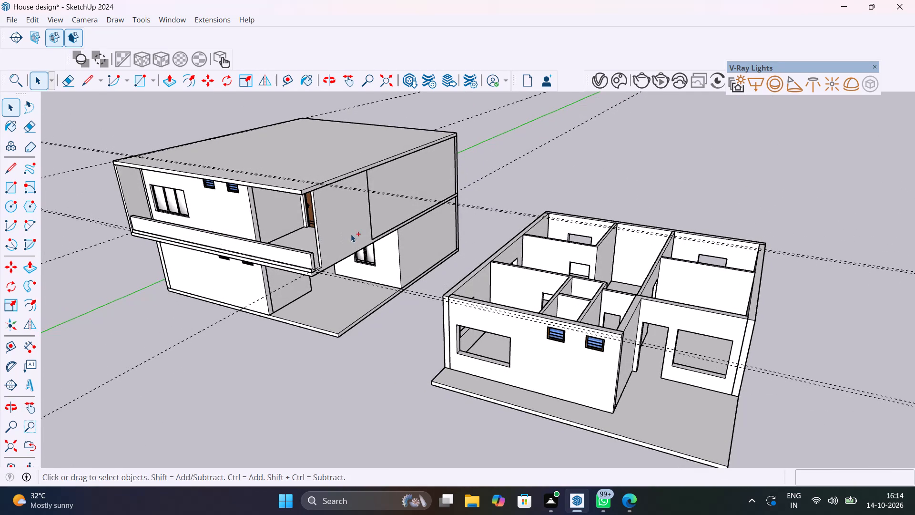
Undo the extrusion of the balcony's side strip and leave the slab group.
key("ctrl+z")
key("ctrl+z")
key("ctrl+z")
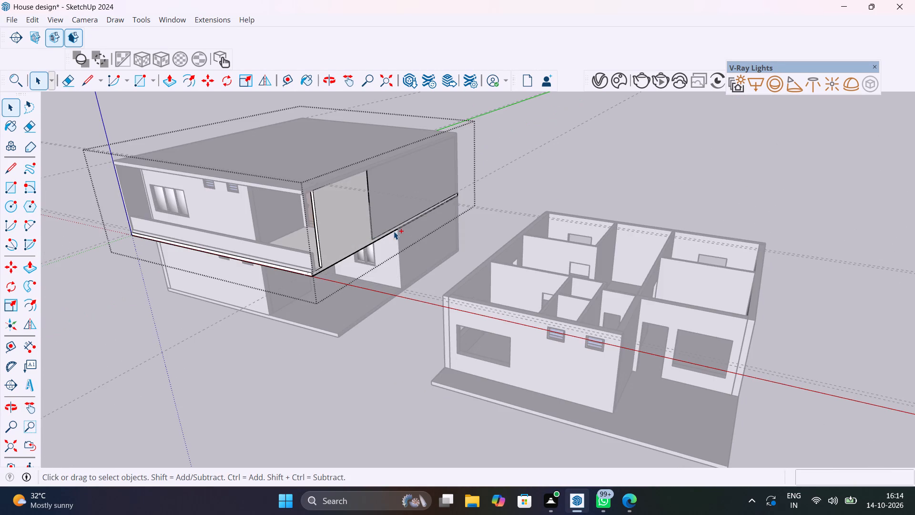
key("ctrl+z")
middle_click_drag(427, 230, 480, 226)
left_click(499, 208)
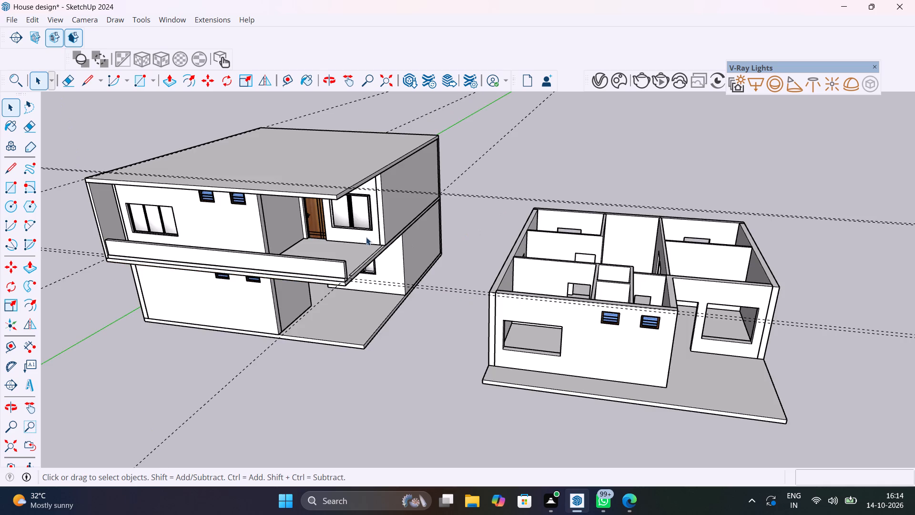
Examine the balcony's open side up close and compare it with the whole house front.
scroll(359, 214, "up", 10)
middle_click_drag(438, 245, 468, 235)
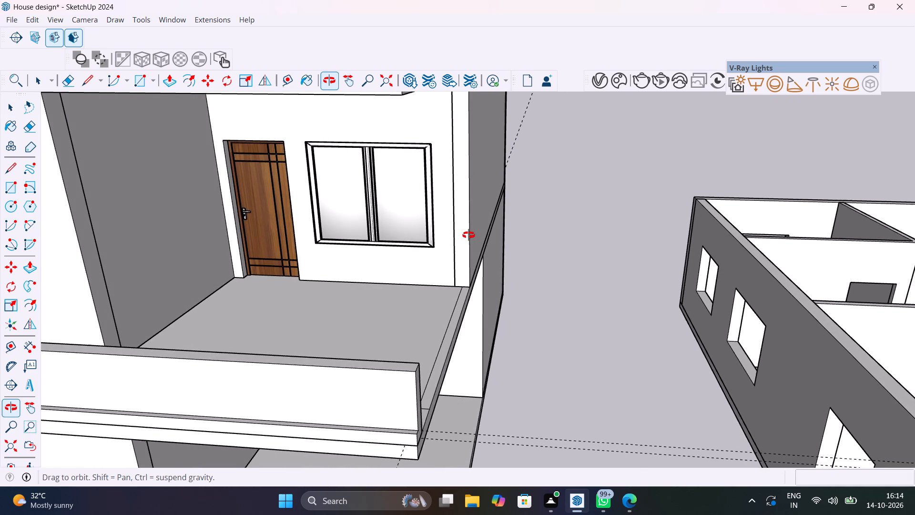
middle_click_drag(468, 235, 481, 237)
scroll(451, 255, "down", 13)
middle_click_drag(447, 259, 465, 217)
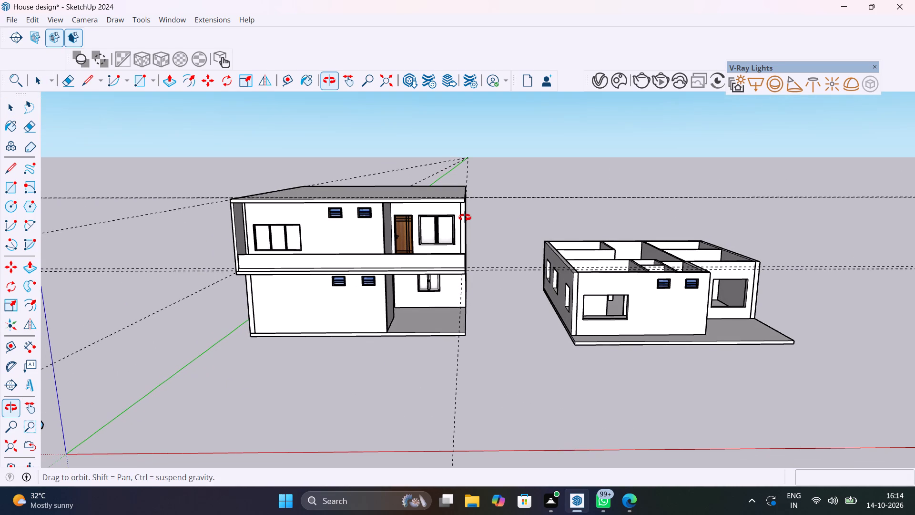
middle_click_drag(465, 217, 439, 248)
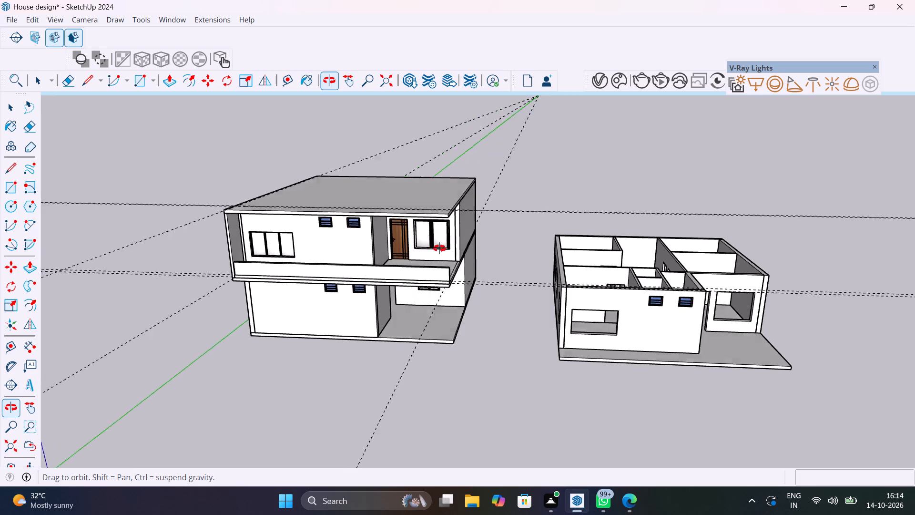
middle_click_drag(439, 248, 444, 263)
Place a vertical guide 4.5" inward from the outer edge of the wall end face beside the balcony window.
scroll(456, 263, "up", 14)
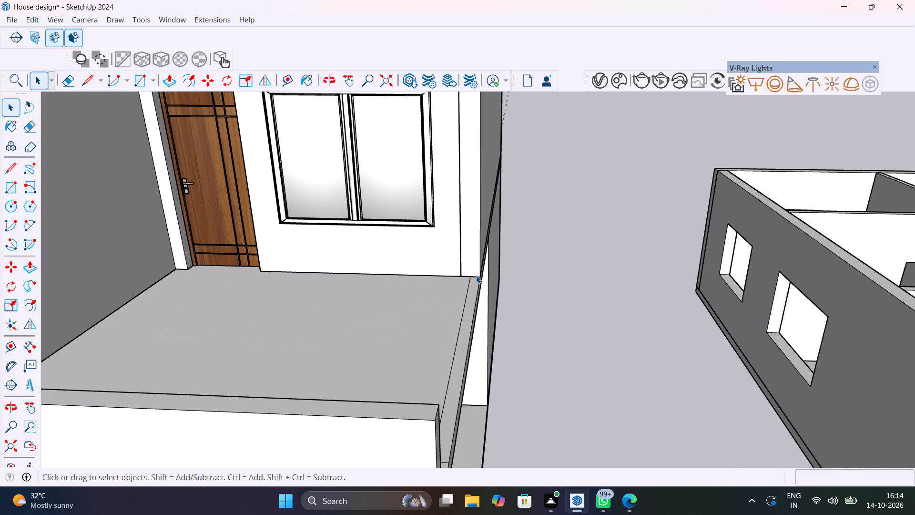
scroll(471, 263, "up", 1)
middle_click_drag(471, 262, 480, 324)
middle_click_drag(495, 266, 465, 299, "shift")
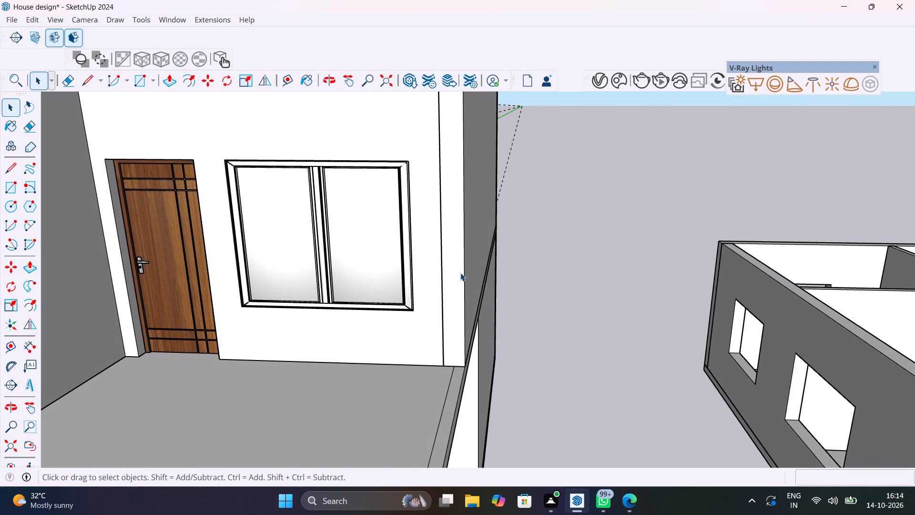
key("t")
left_click(462, 268)
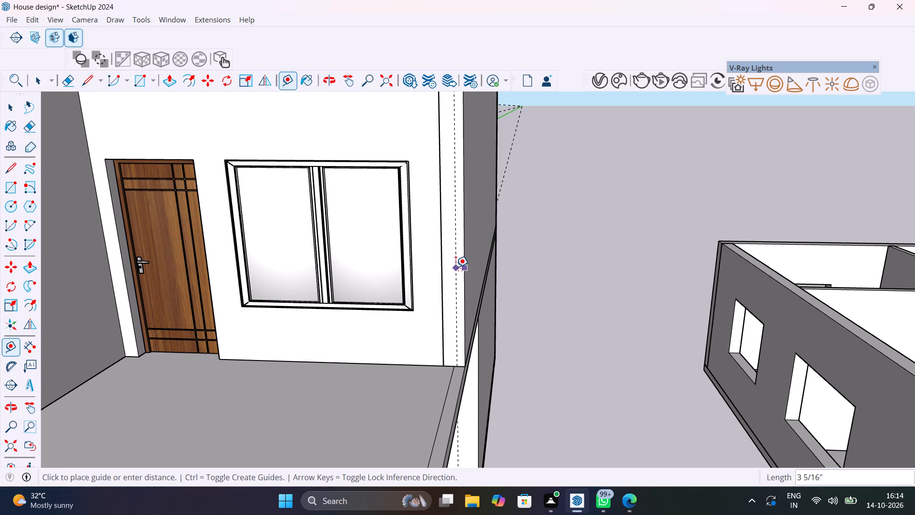
type("4.5\"")
key("Return")
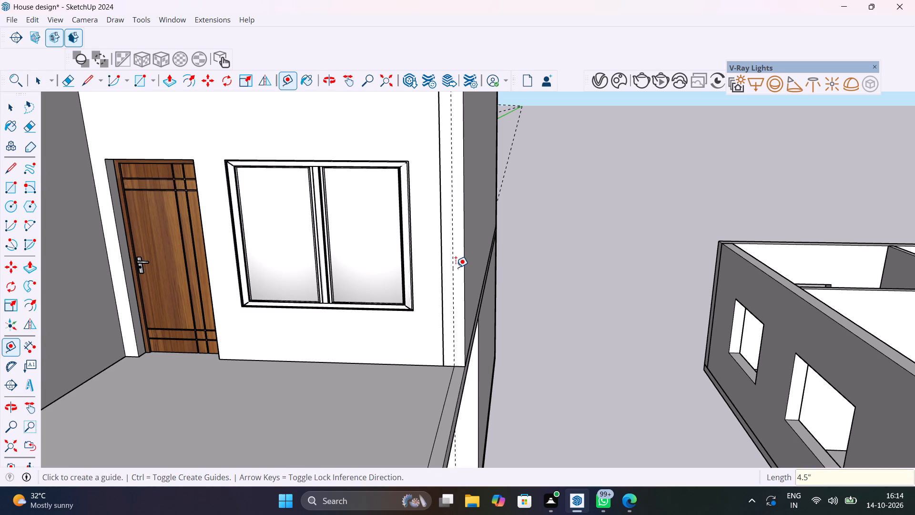
key("space")
Inside the wall group, draw a 4 1/2" by 10' rectangle on the end face, from the guide's top to the bottom outer corner.
middle_click_drag(456, 268, 453, 331, "shift")
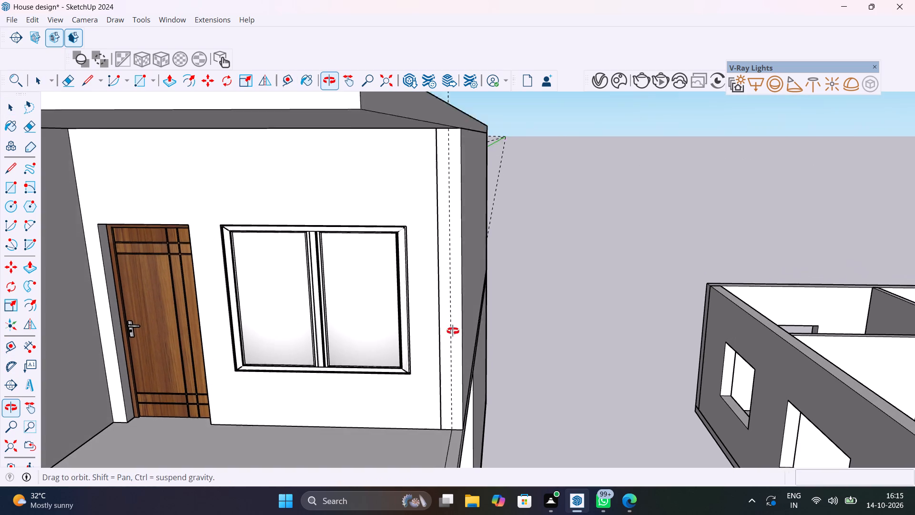
middle_click_drag(453, 331, 453, 328, "shift")
double_click(458, 322)
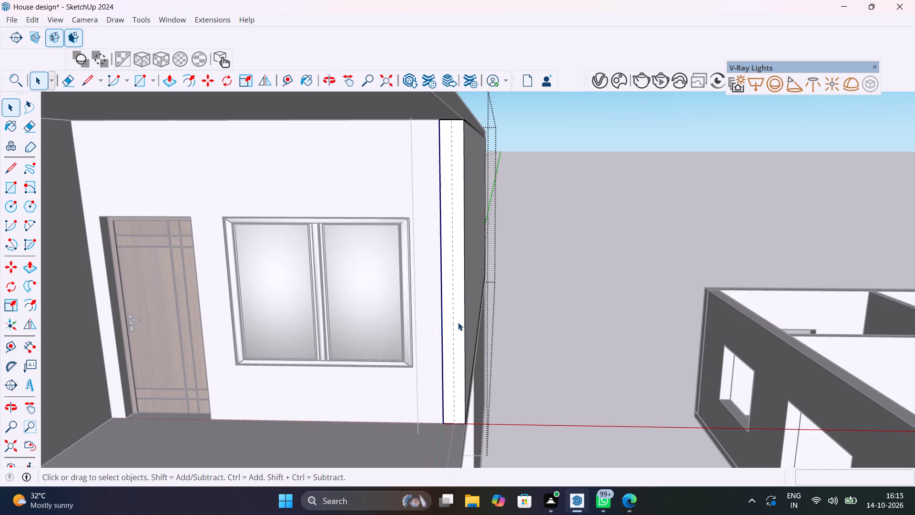
key("r")
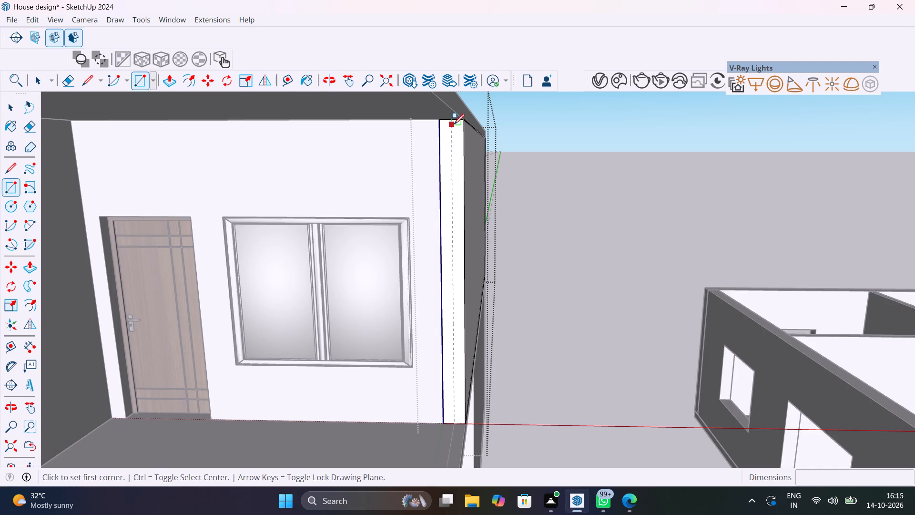
left_click(451, 122)
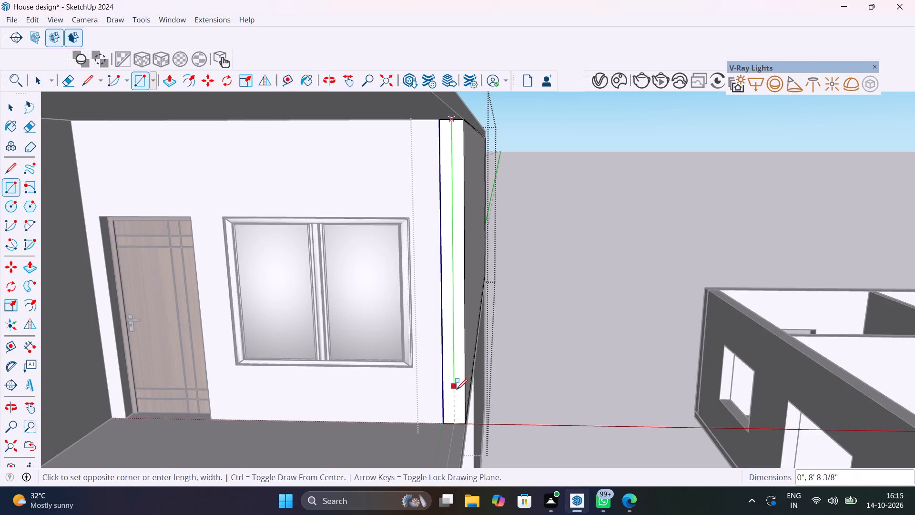
left_click(463, 422)
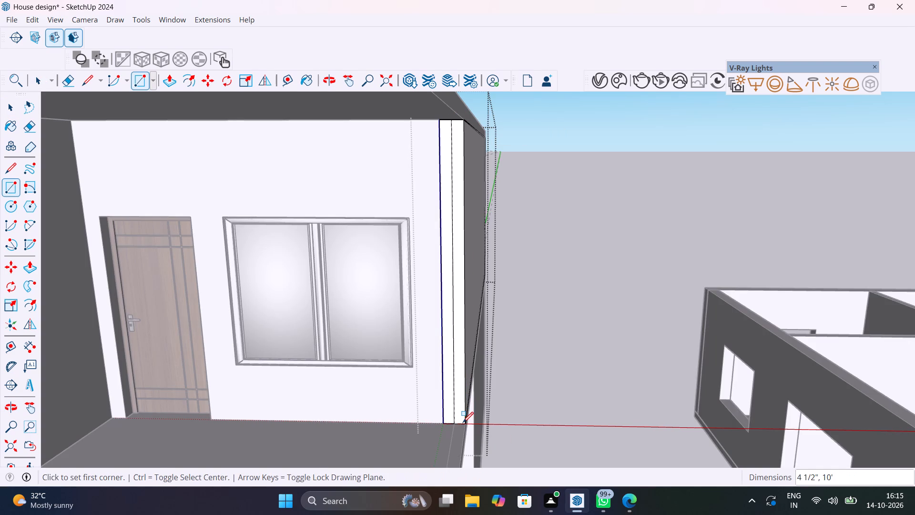
Extrude the 4 1/2" strip on the wall end about 10' 10 9/16" forward along the balcony's open side, and leave the wall group.
key("p")
left_click(458, 371)
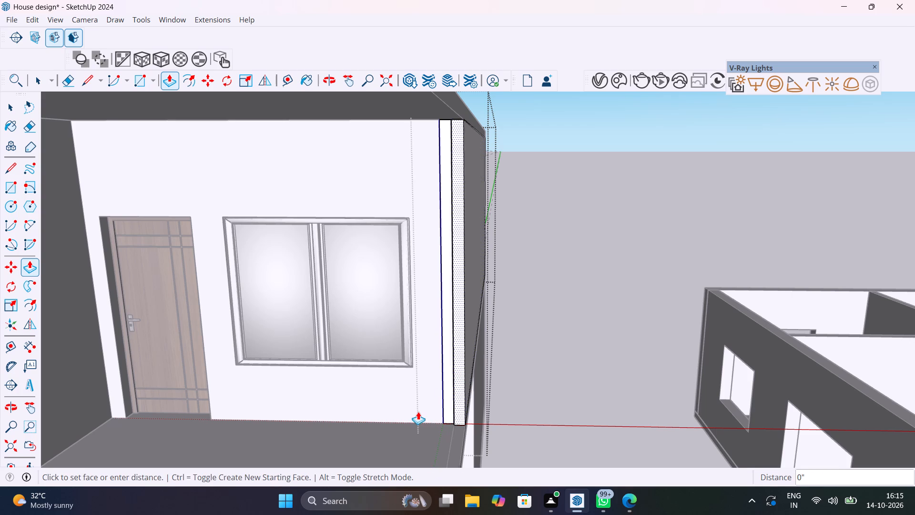
scroll(418, 412, "down", 5)
middle_click_drag(418, 411, 486, 300)
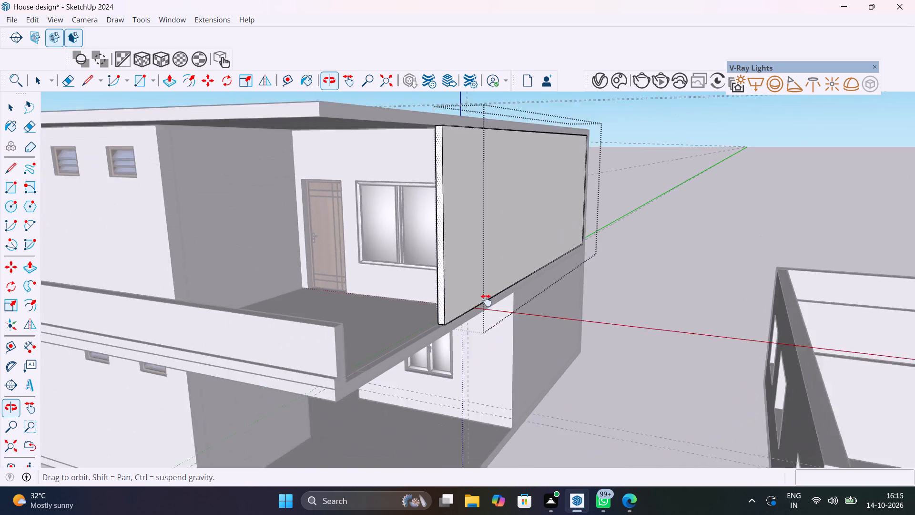
middle_click_drag(486, 300, 414, 367)
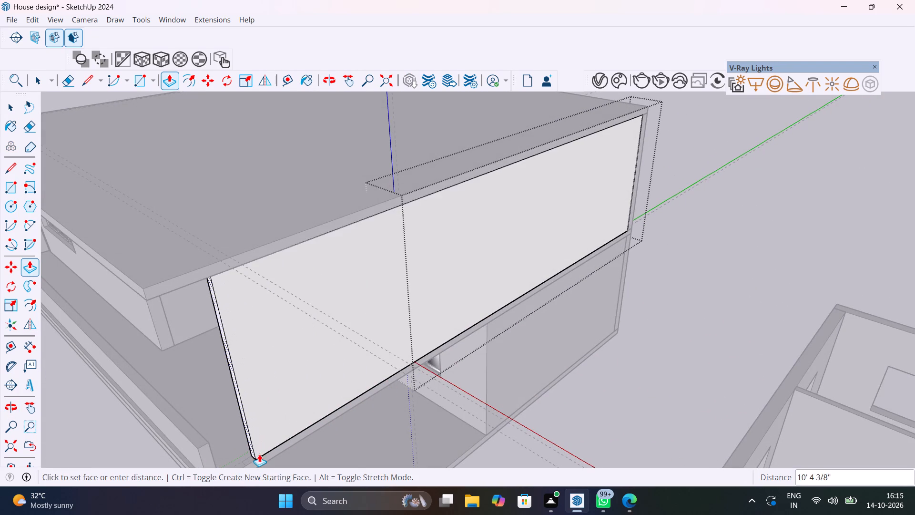
left_click(251, 460)
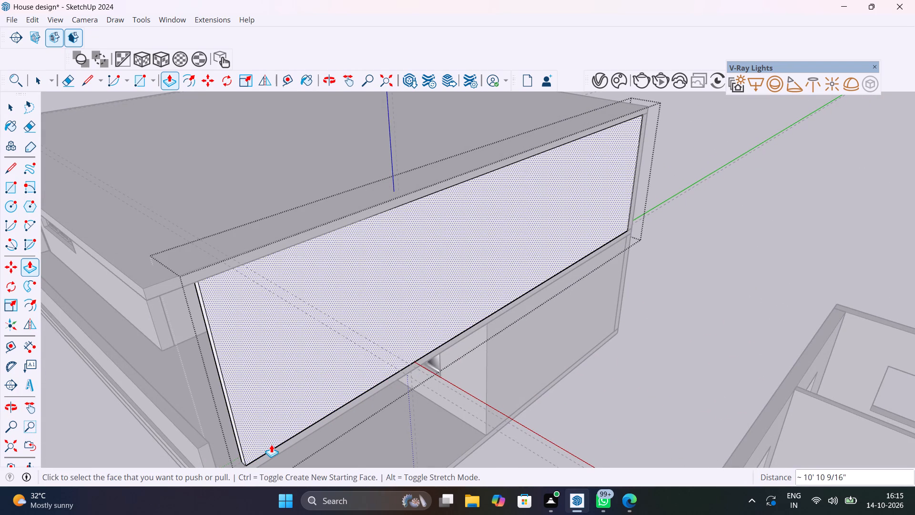
key("space")
left_click(636, 389)
Place a guide 4.5" in from the end edge on the inner face of the balcony's front parapet.
middle_click_drag(349, 367, 349, 366)
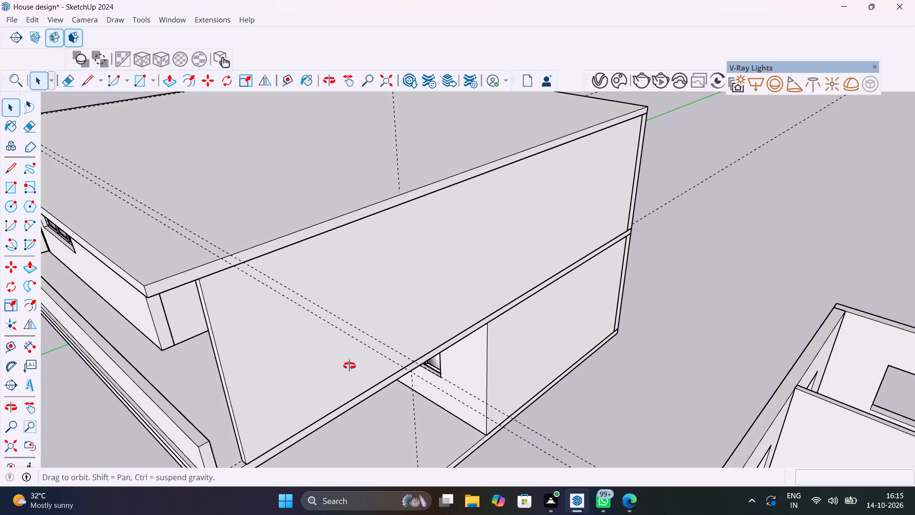
middle_click_drag(349, 366, 410, 305)
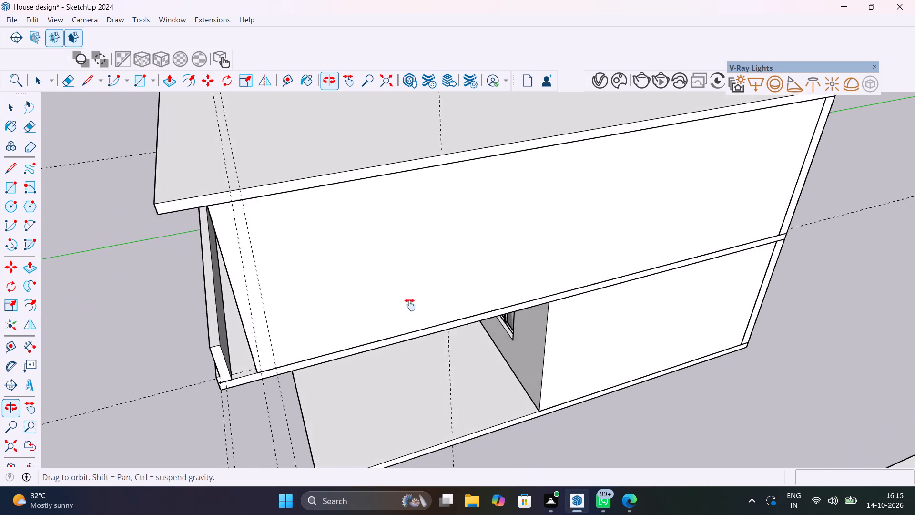
middle_click_drag(410, 305, 569, 268)
scroll(422, 309, "up", 8)
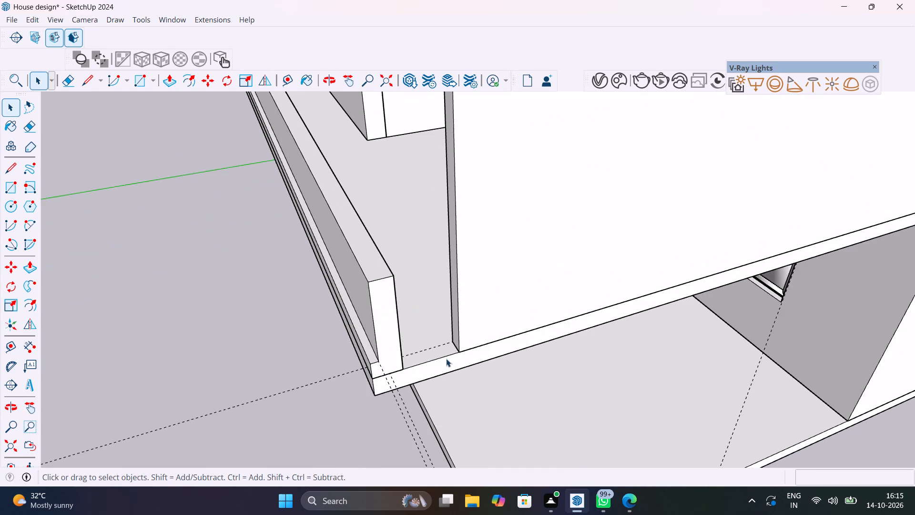
middle_click_drag(446, 358, 372, 358)
scroll(331, 318, "up", 4)
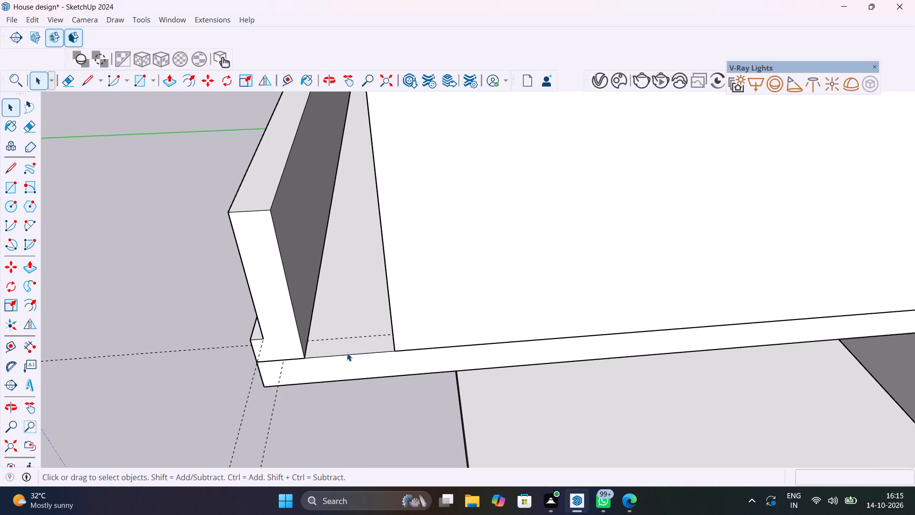
scroll(347, 353, "up", 1)
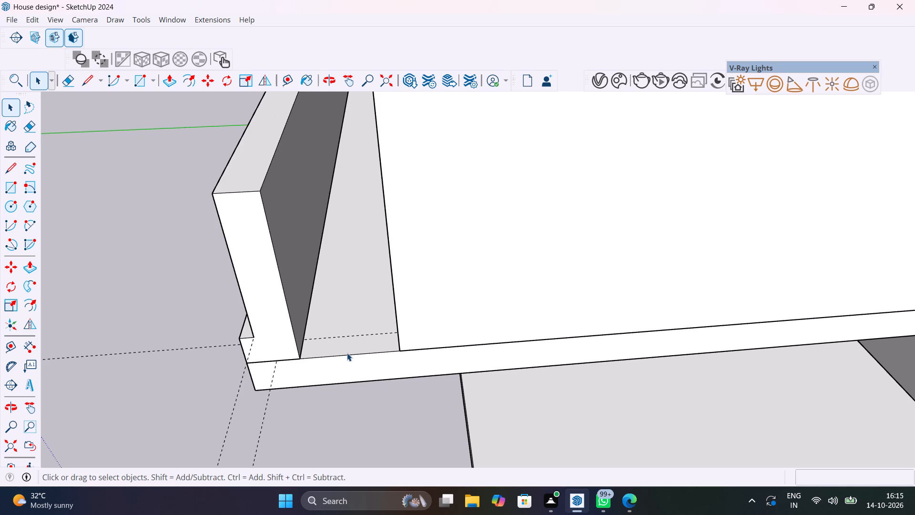
middle_click_drag(304, 310, 233, 318)
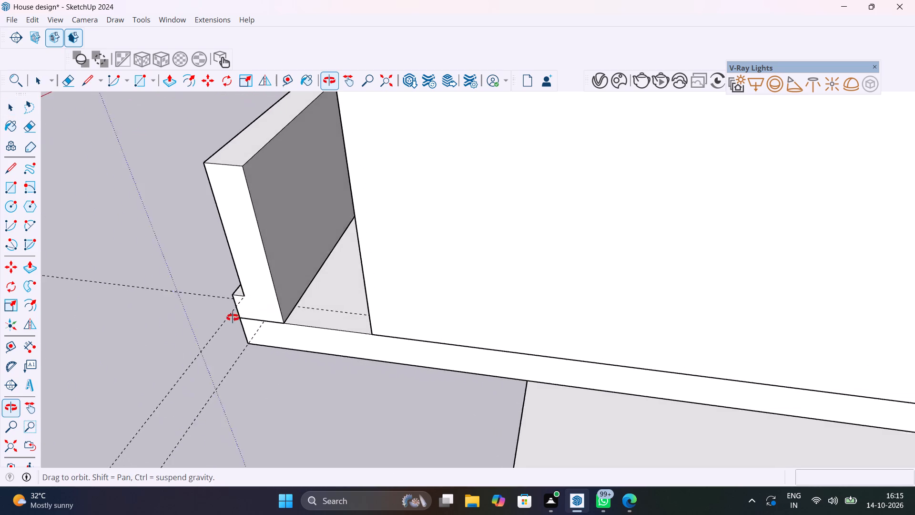
middle_click_drag(233, 318, 224, 400)
scroll(266, 350, "up", 5)
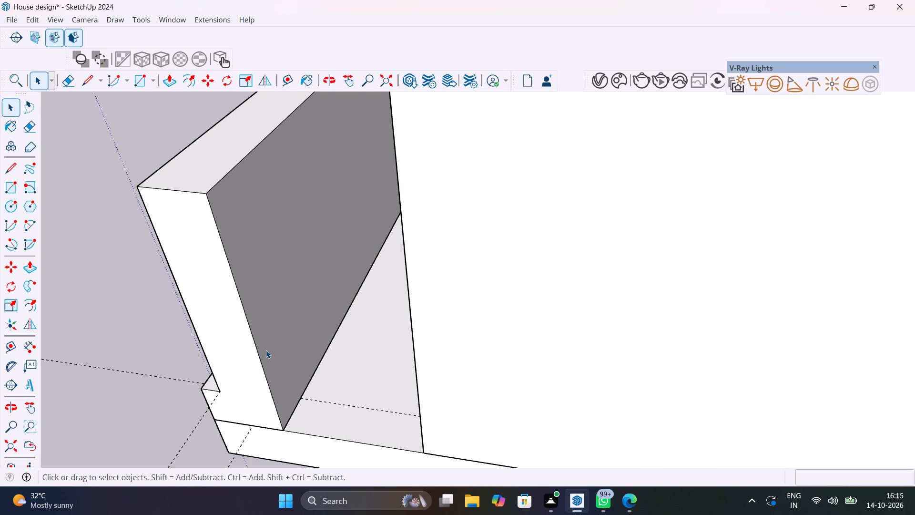
key("t")
scroll(263, 349, "up", 1)
left_click(260, 354)
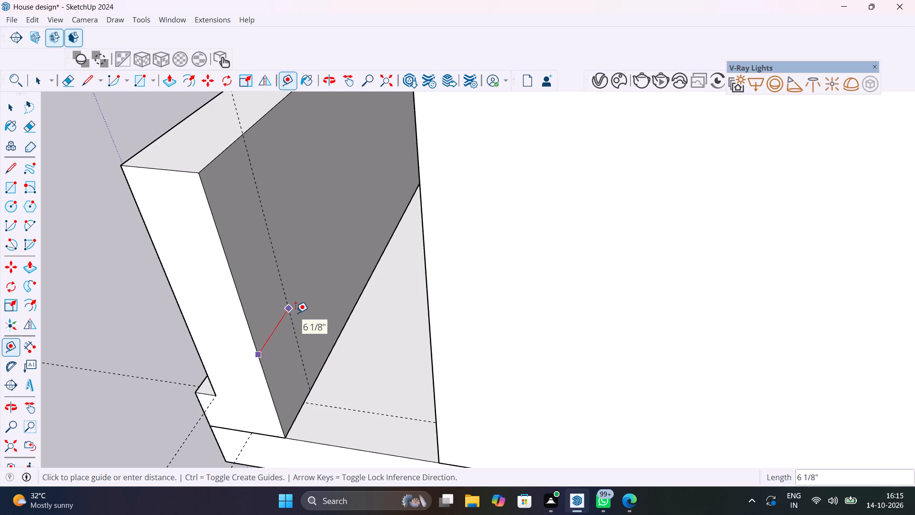
type("4.5\"")
key("Return")
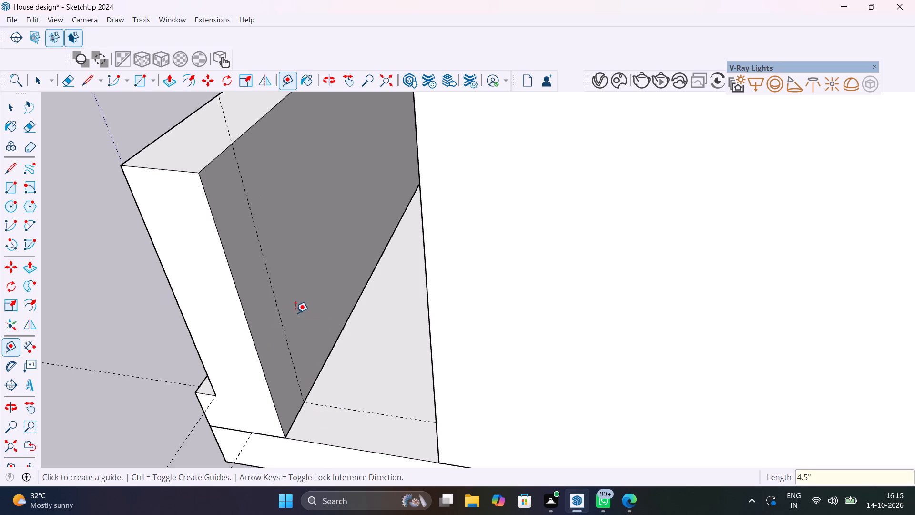
key("space")
Inside the parapet group, draw a rectangle on the inner face from the top end corner to the guide's bottom.
left_click(276, 339)
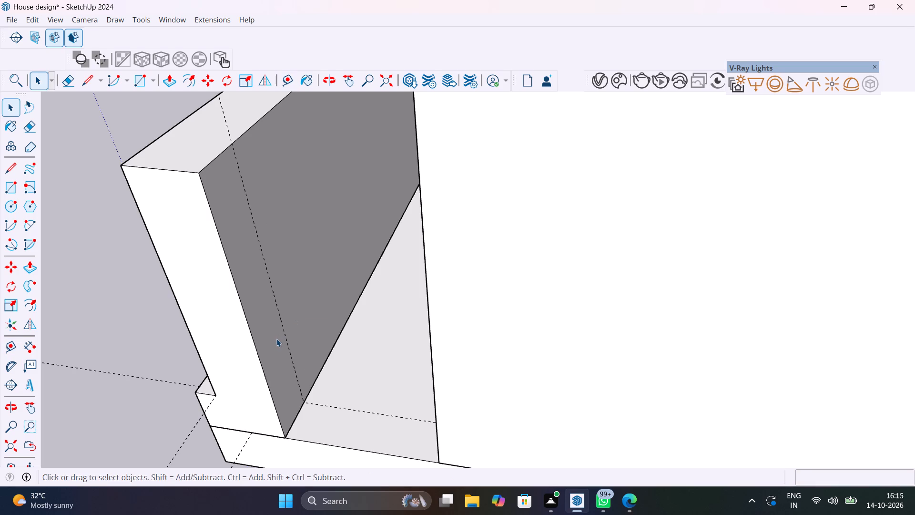
double_click(276, 339)
left_click(276, 339)
left_click(276, 339)
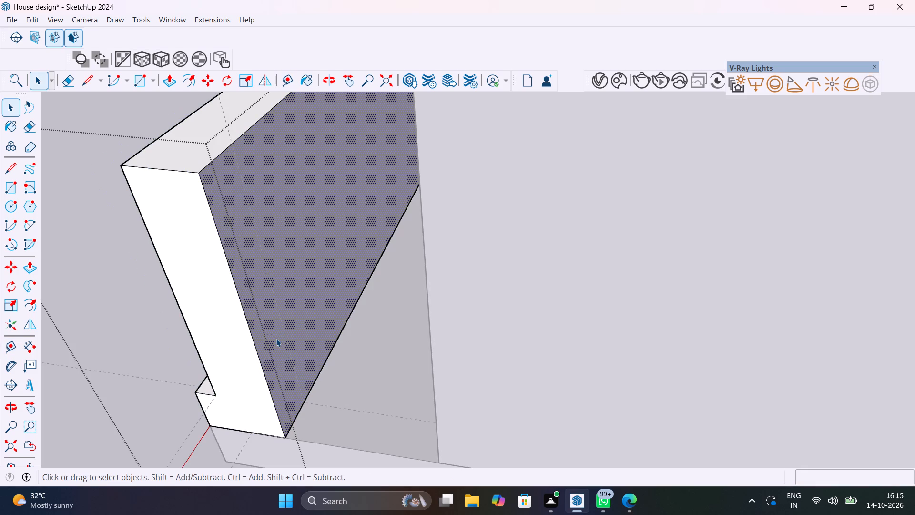
key("r")
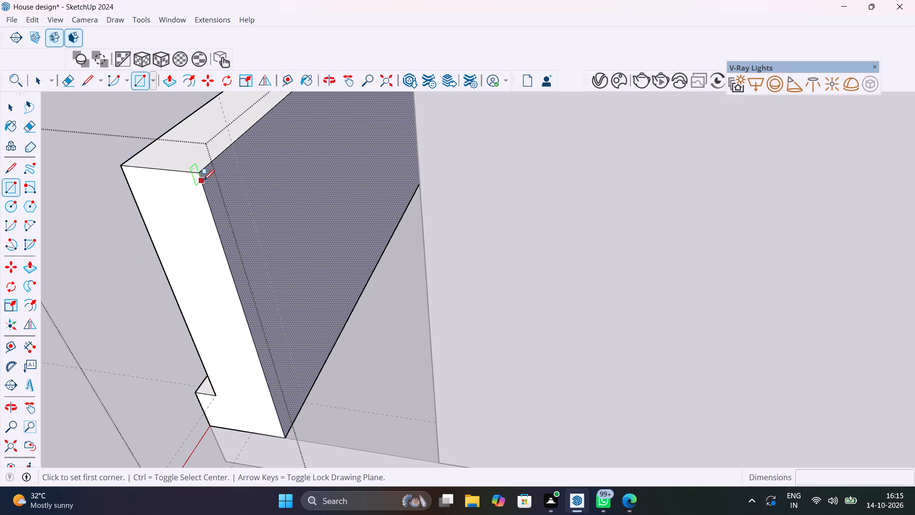
left_click(203, 177)
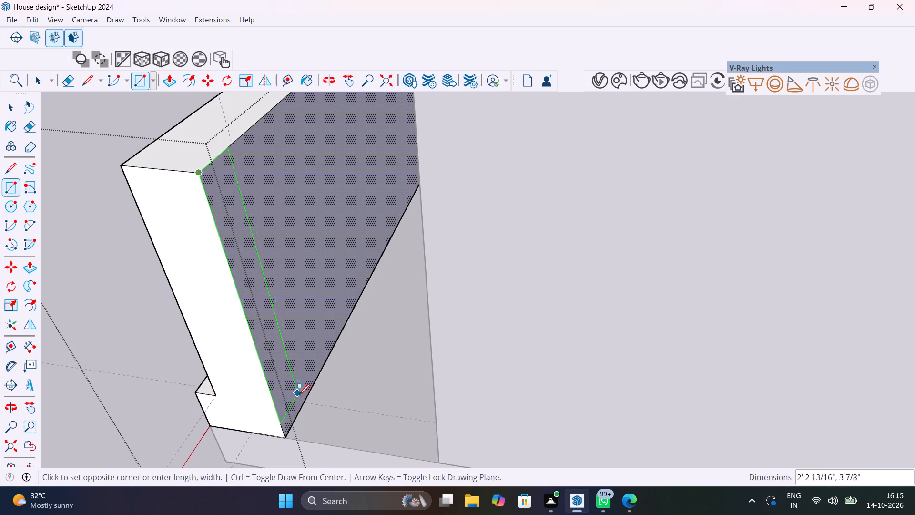
left_click(304, 402)
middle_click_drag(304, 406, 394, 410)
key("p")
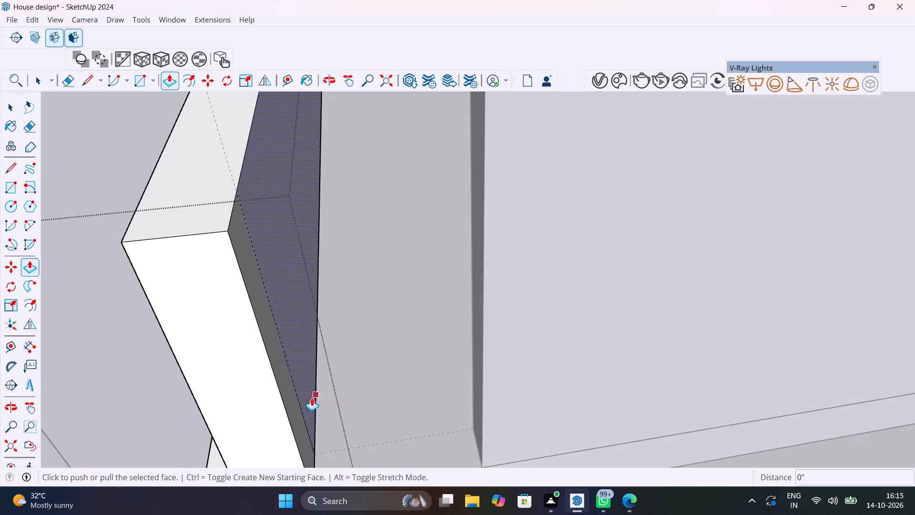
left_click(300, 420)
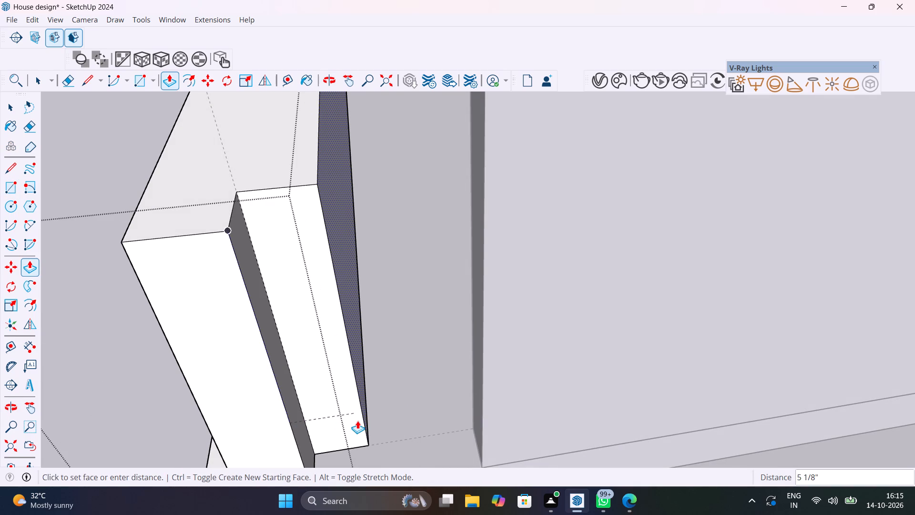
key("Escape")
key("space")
Extrude the narrow strip at the parapet's end about 1' 3 7/16" to the balcony side wall, and leave the parapet group.
left_click(296, 420)
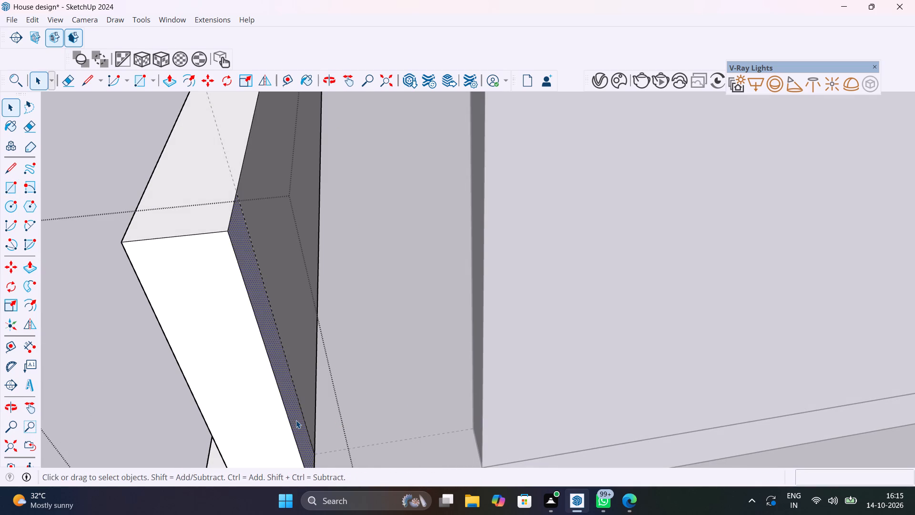
key("p")
left_click(296, 420)
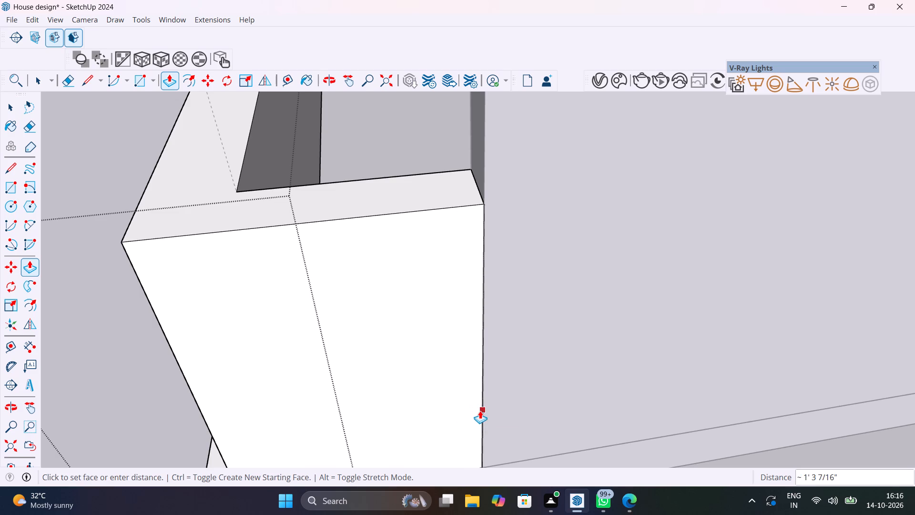
left_click(481, 411)
key("space")
scroll(463, 418, "down", 7)
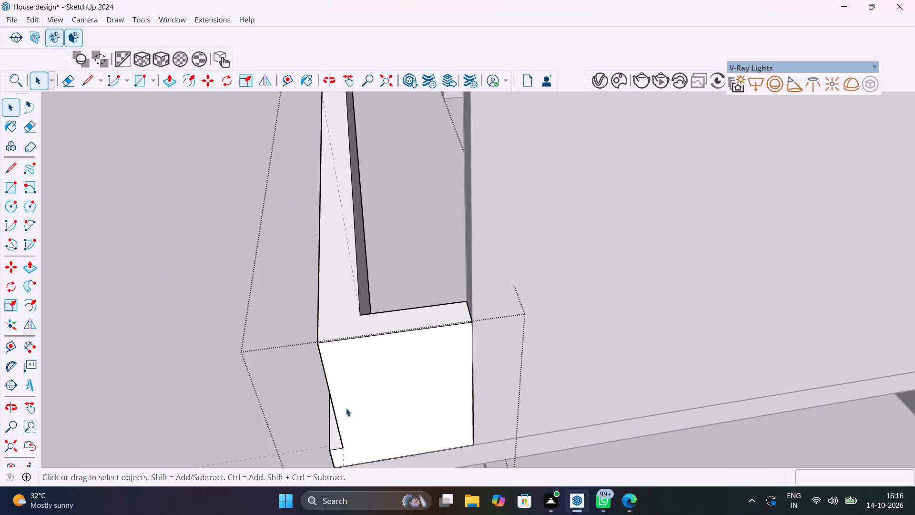
left_click(190, 347)
Examine the closed parapet corner and the whole house front from above and at eye level.
middle_click_drag(223, 367, 477, 304)
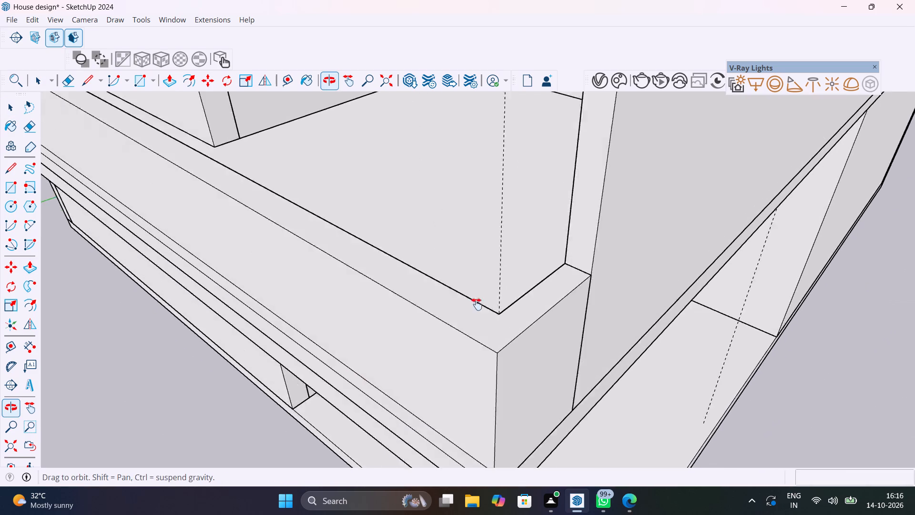
middle_click_drag(477, 304, 584, 276)
scroll(584, 277, "down", 20)
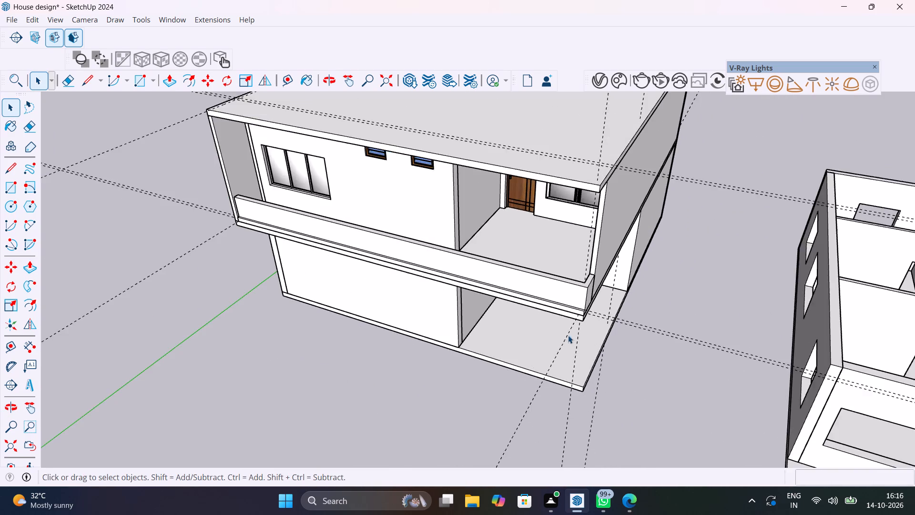
middle_click_drag(568, 335, 669, 283)
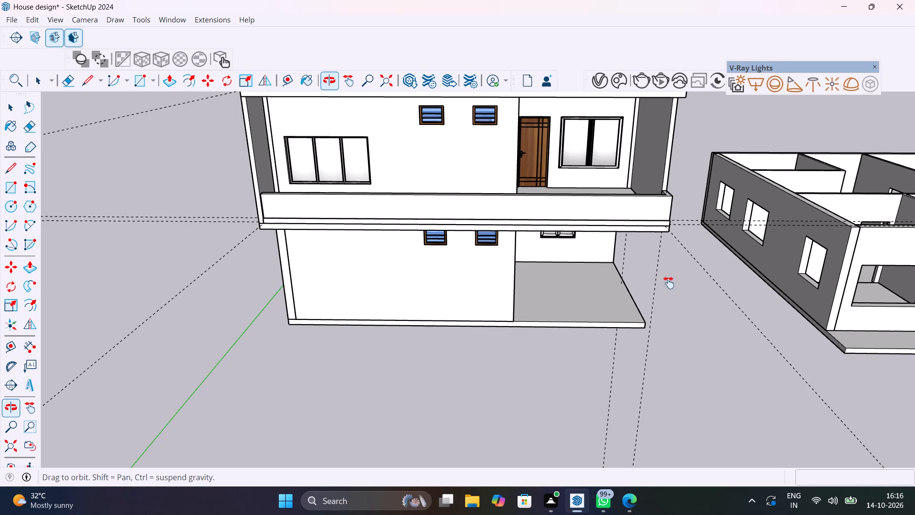
middle_click_drag(669, 283, 592, 376)
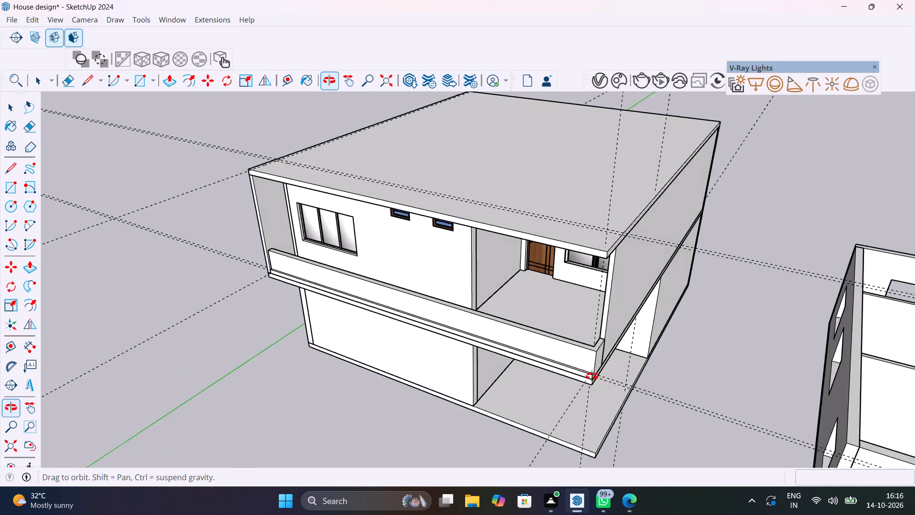
middle_click_drag(592, 376, 571, 370)
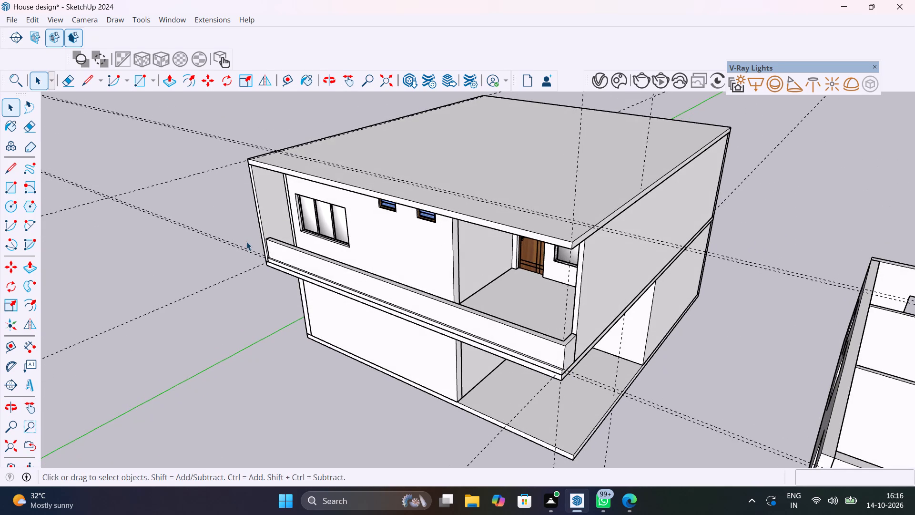
scroll(246, 242, "down", 6)
middle_click_drag(268, 267, 474, 188)
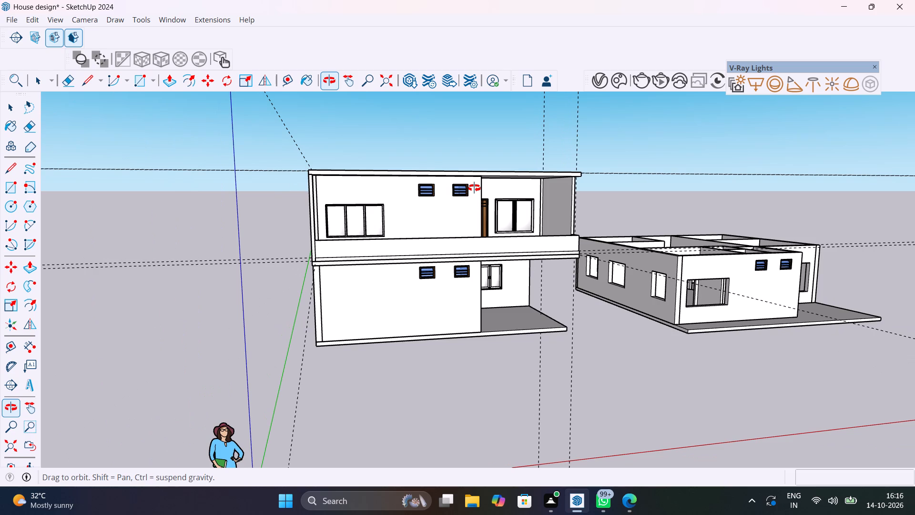
middle_click_drag(474, 188, 394, 208)
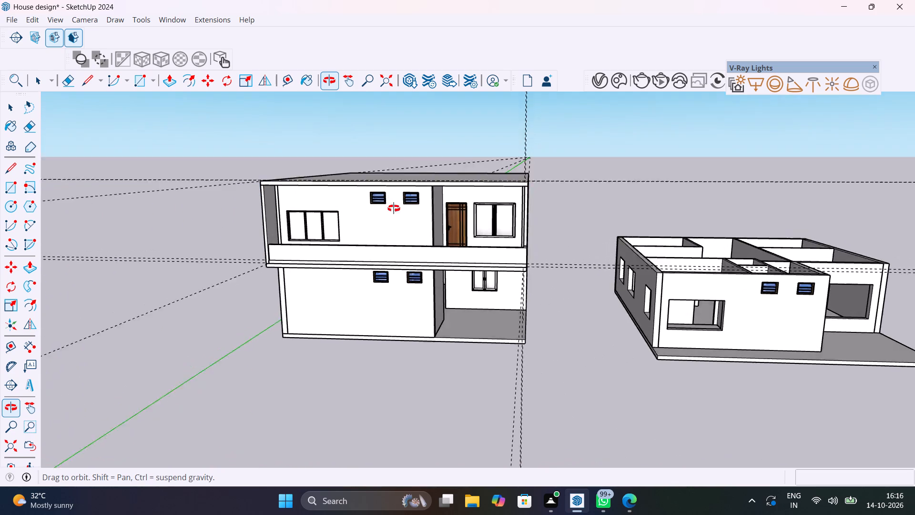
middle_click_drag(394, 208, 393, 252)
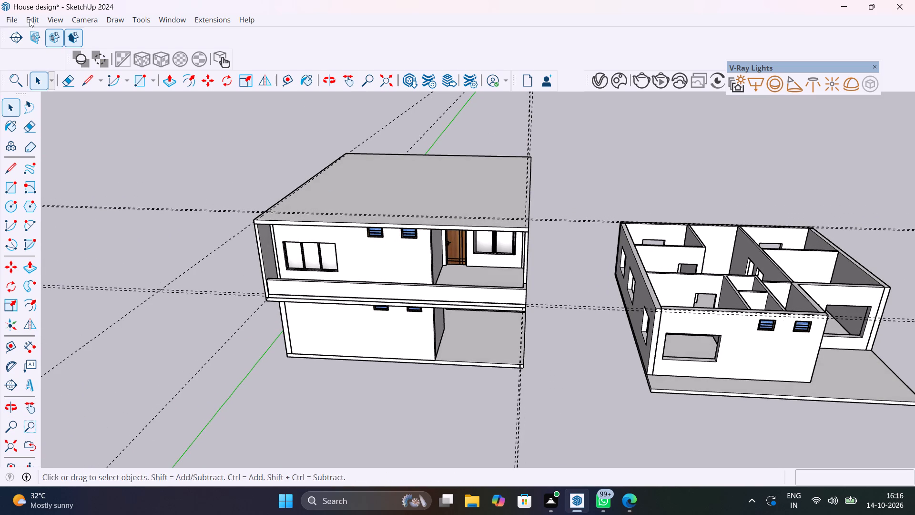
Browse the MajRail rail types through the whole A to Z range and compare their previews.
left_click(208, 23)
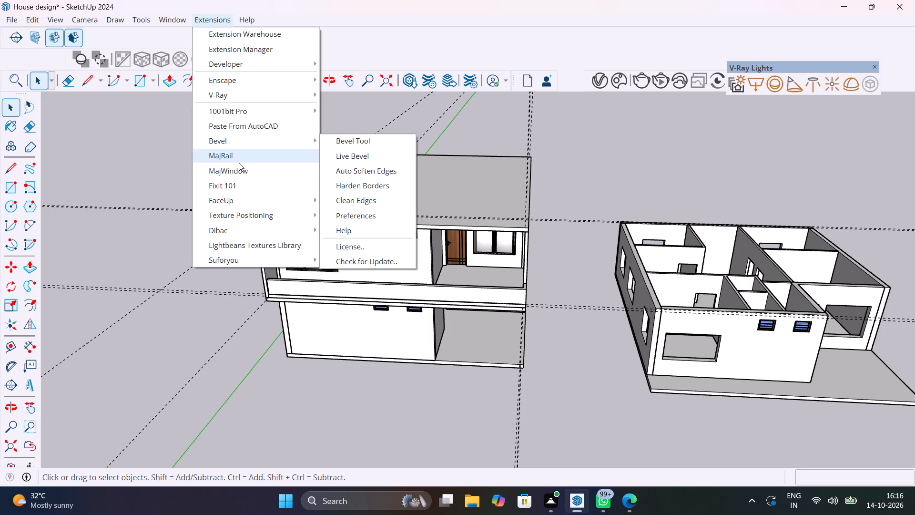
left_click(236, 155)
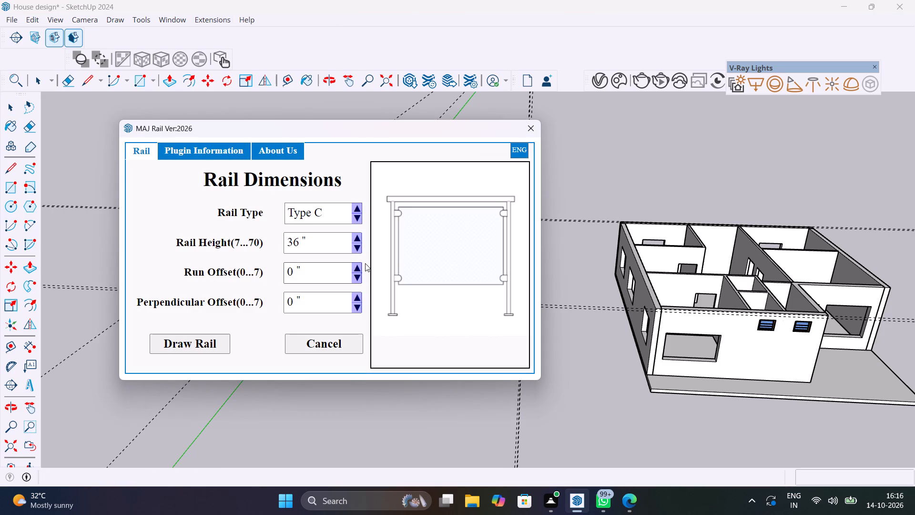
left_click(356, 219)
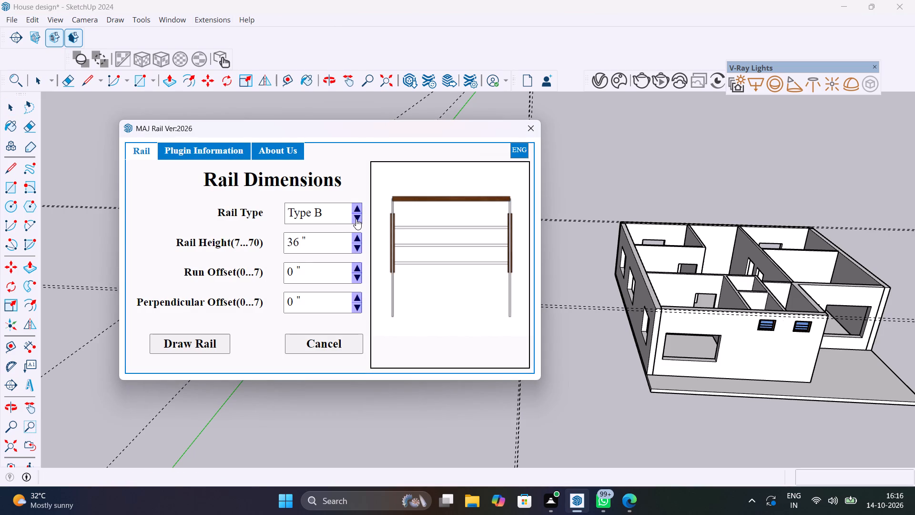
left_click(356, 219)
left_click(356, 219)
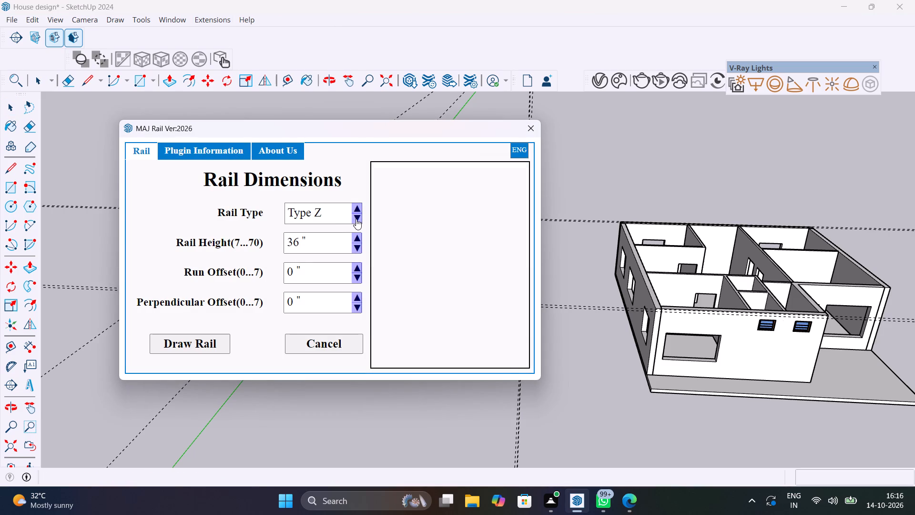
triple_click(356, 219)
left_click(356, 219)
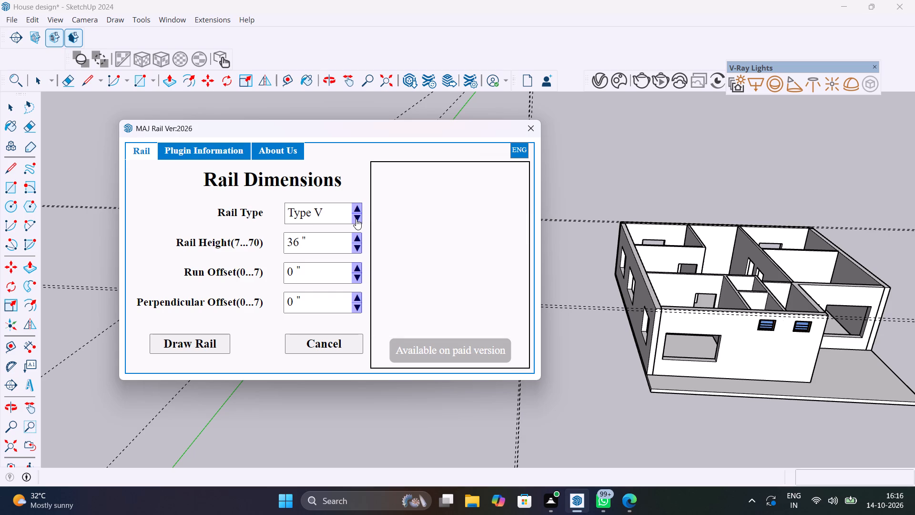
left_click(356, 219)
left_click(356, 219)
left_click(356, 219)
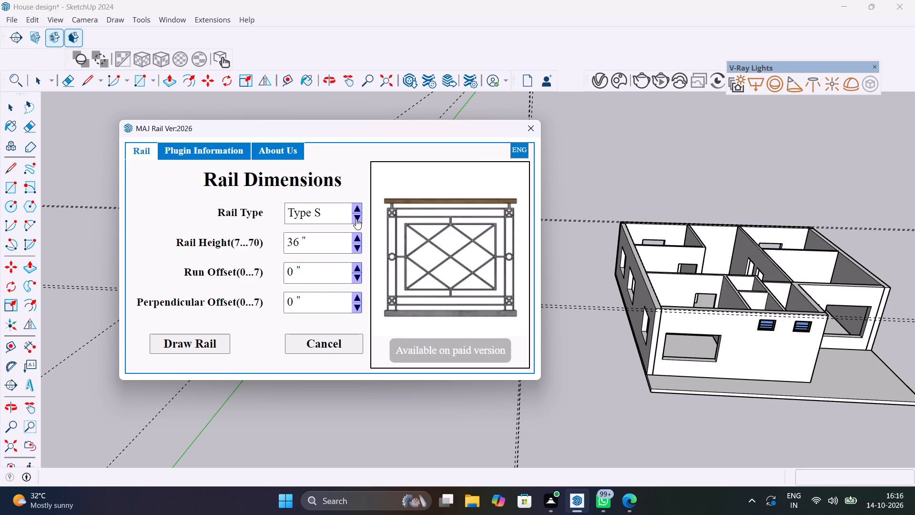
left_click(356, 219)
left_click(356, 219)
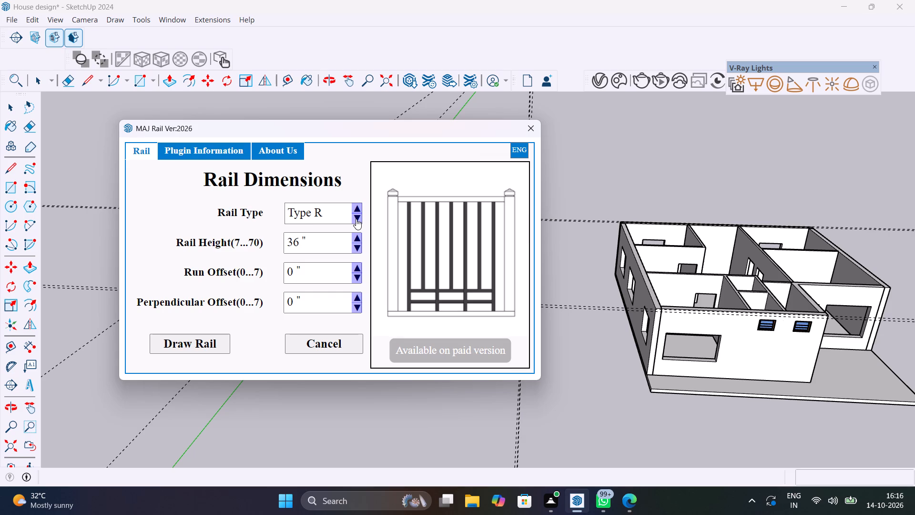
left_click(356, 219)
left_click(356, 219)
left_click(356, 219)
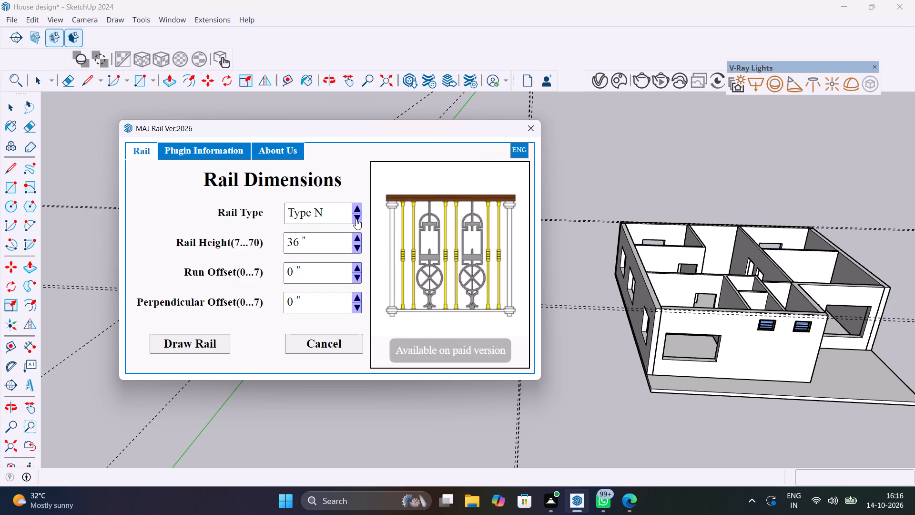
left_click(356, 219)
left_click(356, 219)
left_click(356, 219)
left_click(356, 219)
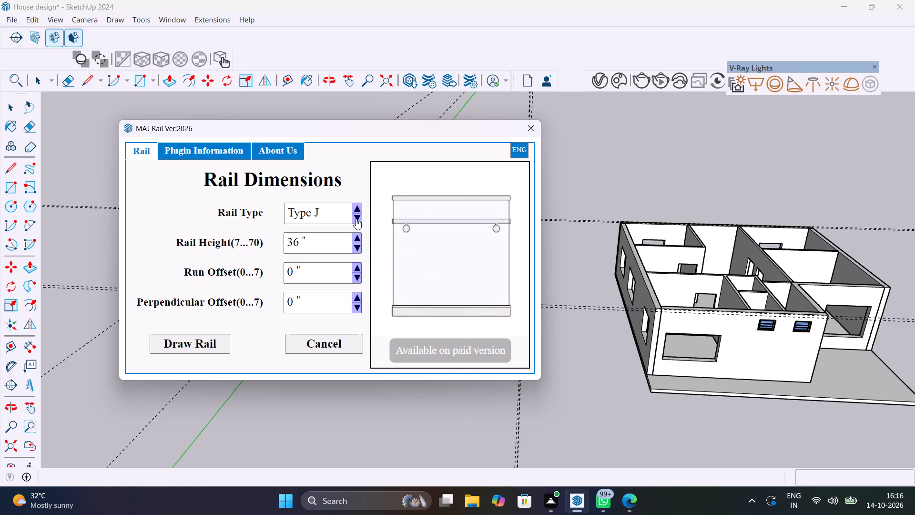
left_click(356, 219)
left_click(356, 219)
left_click(356, 219)
left_click(356, 219)
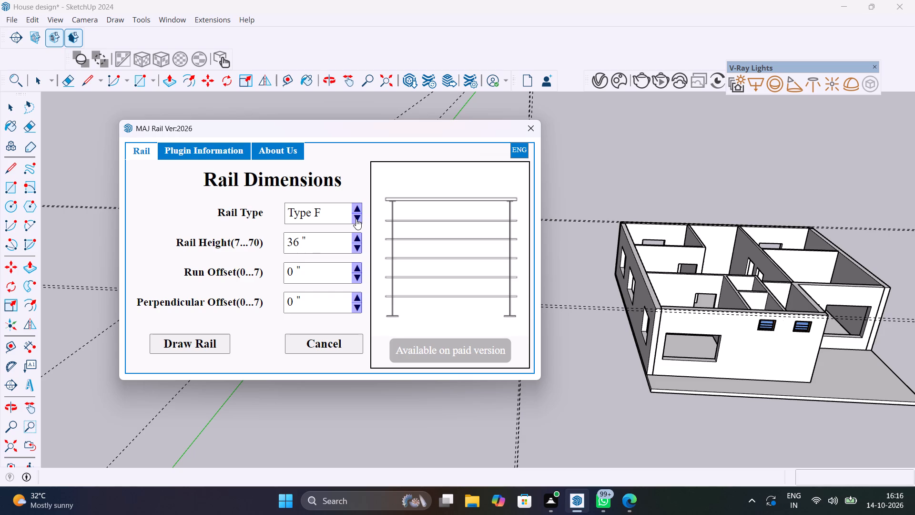
left_click(356, 219)
left_click(356, 219)
left_click(356, 219)
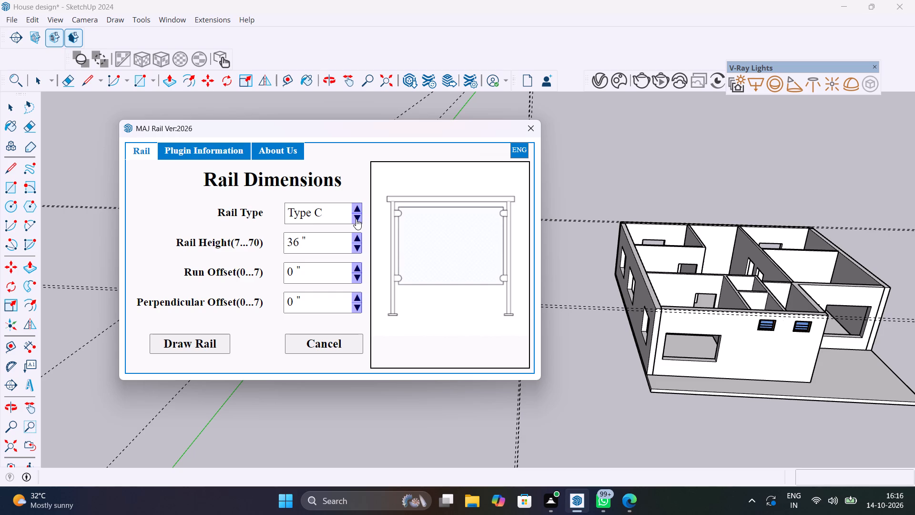
left_click(356, 219)
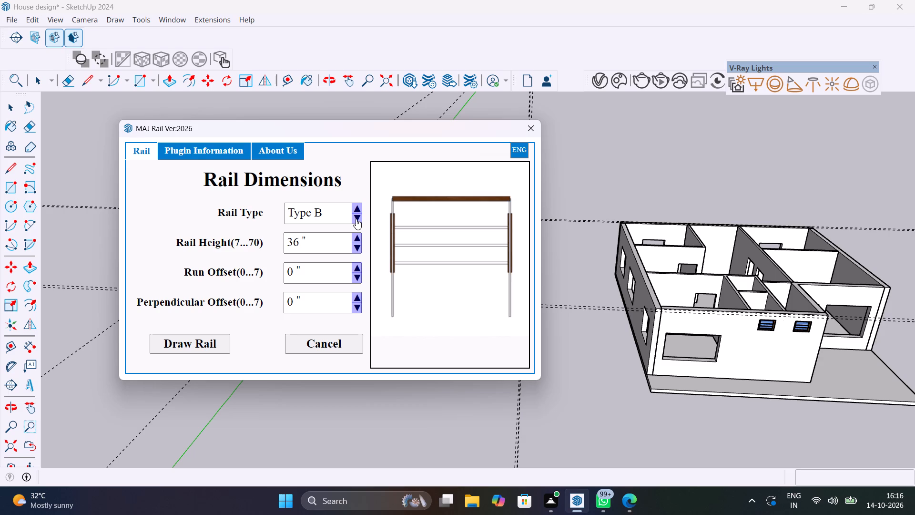
left_click(356, 219)
left_click(356, 212)
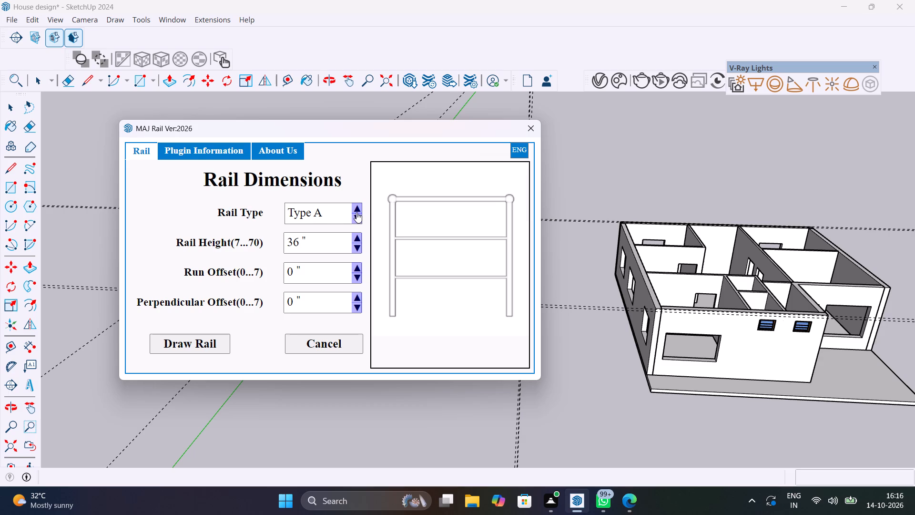
left_click(357, 216)
left_click(357, 216)
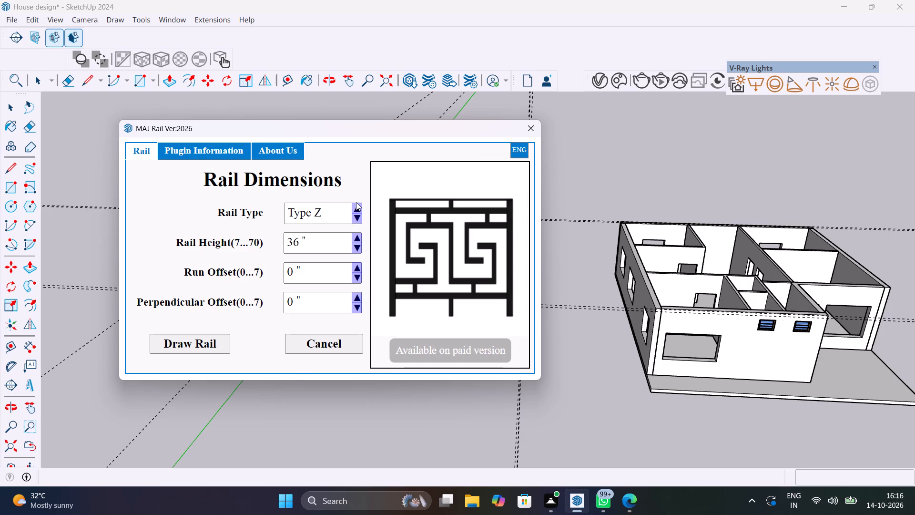
left_click(356, 202)
left_click(357, 206)
left_click(357, 206)
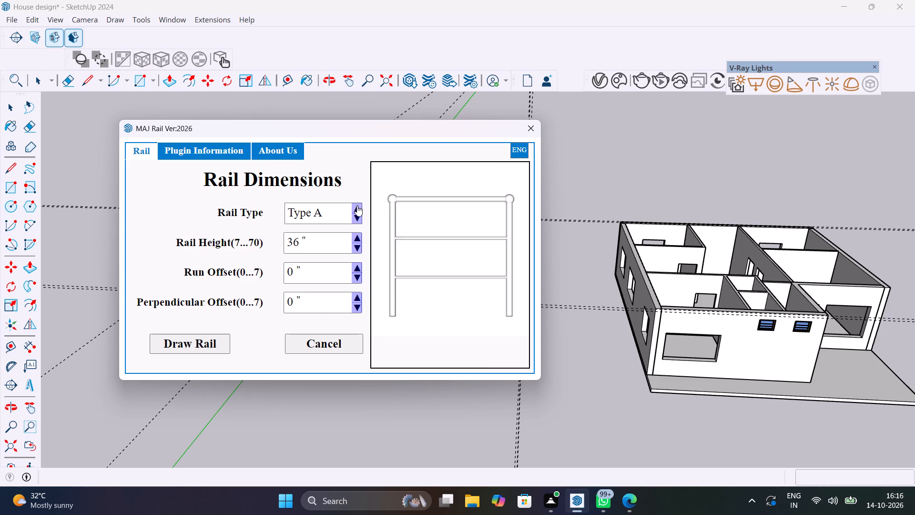
left_click(357, 206)
left_click(357, 206)
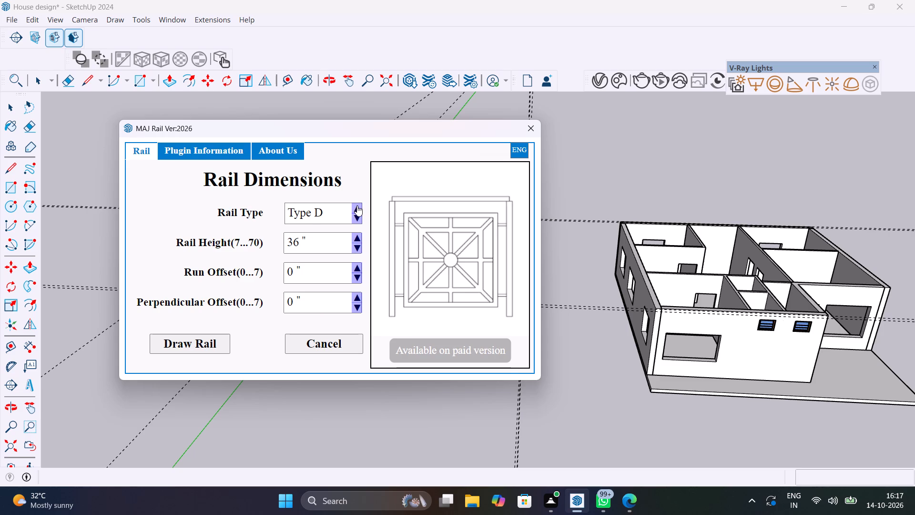
Choose the Type C glass-panel rail, keeping the 36" height and zero offsets, and begin drawing the rail.
left_click(357, 219)
left_click(357, 219)
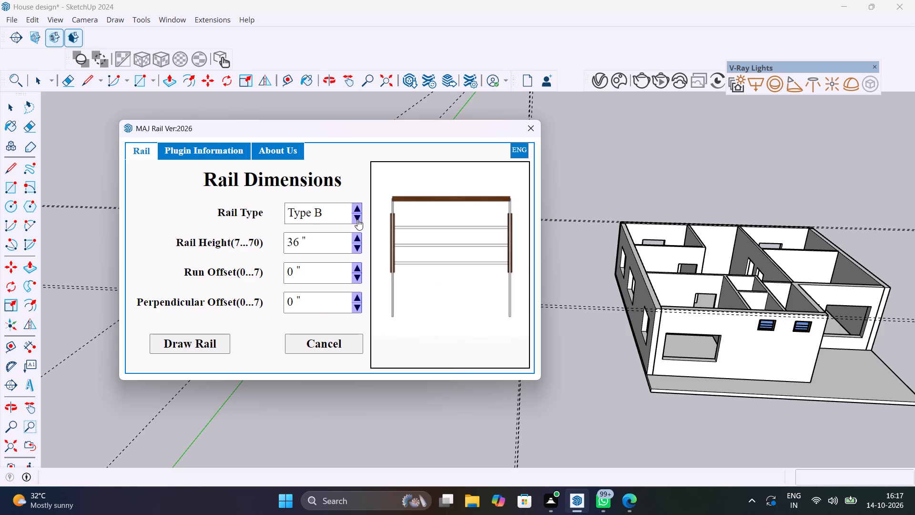
left_click(356, 207)
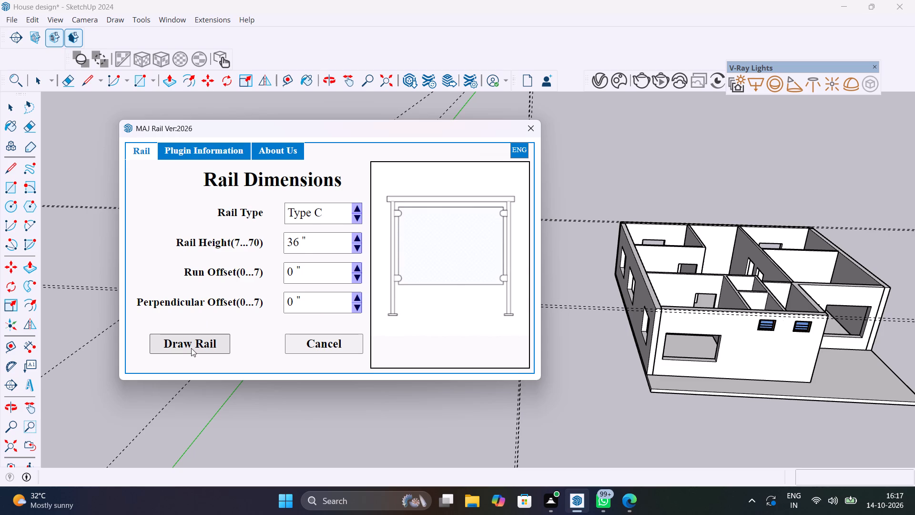
left_click(194, 347)
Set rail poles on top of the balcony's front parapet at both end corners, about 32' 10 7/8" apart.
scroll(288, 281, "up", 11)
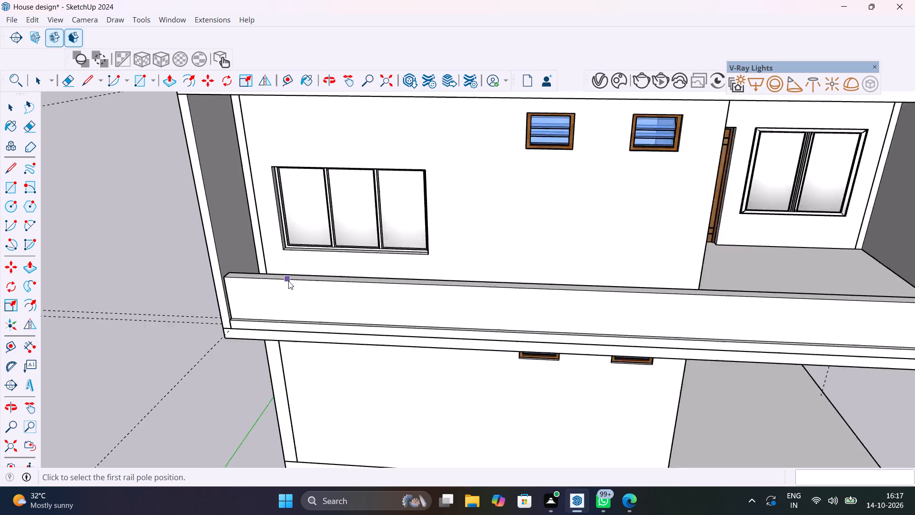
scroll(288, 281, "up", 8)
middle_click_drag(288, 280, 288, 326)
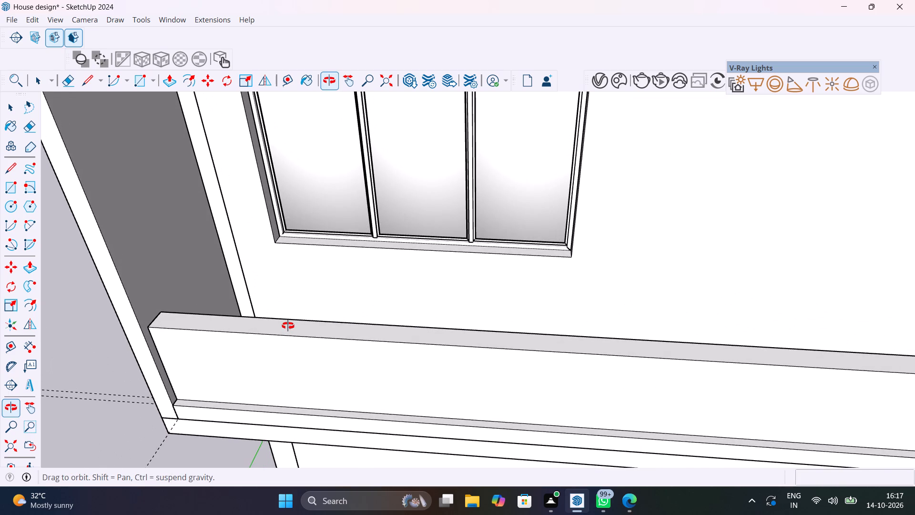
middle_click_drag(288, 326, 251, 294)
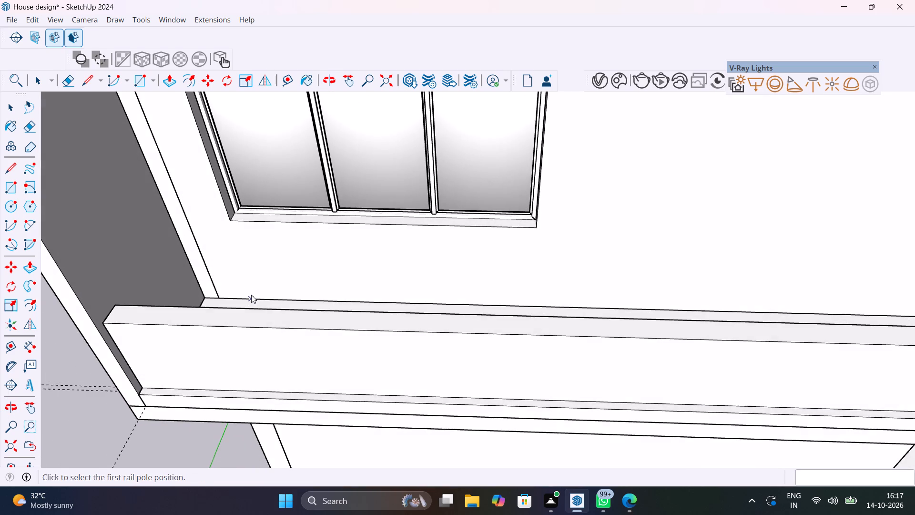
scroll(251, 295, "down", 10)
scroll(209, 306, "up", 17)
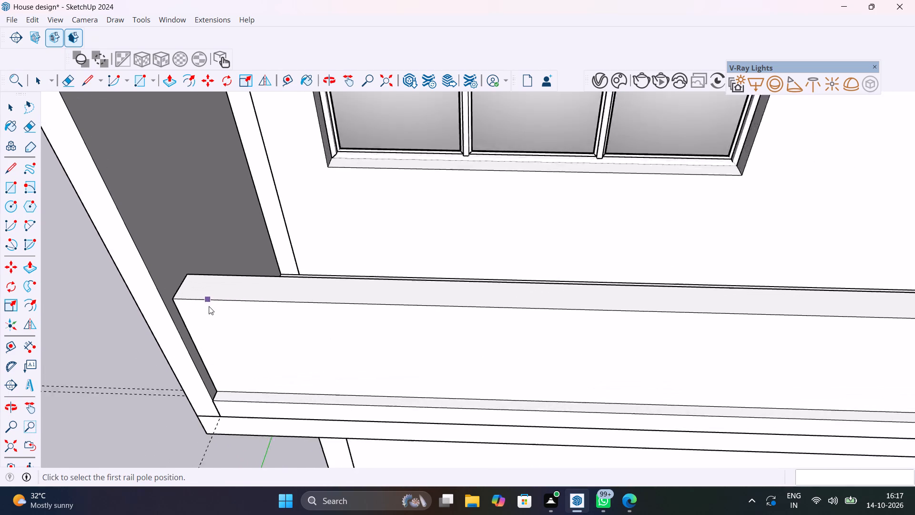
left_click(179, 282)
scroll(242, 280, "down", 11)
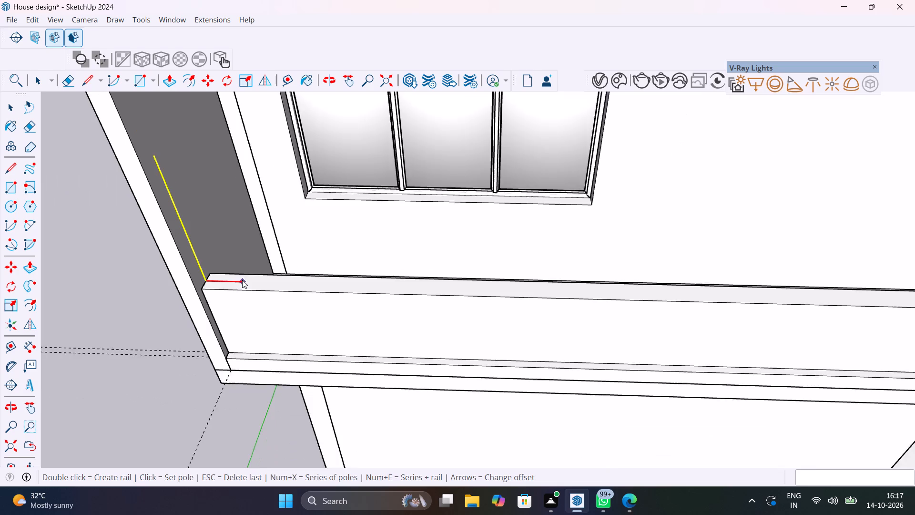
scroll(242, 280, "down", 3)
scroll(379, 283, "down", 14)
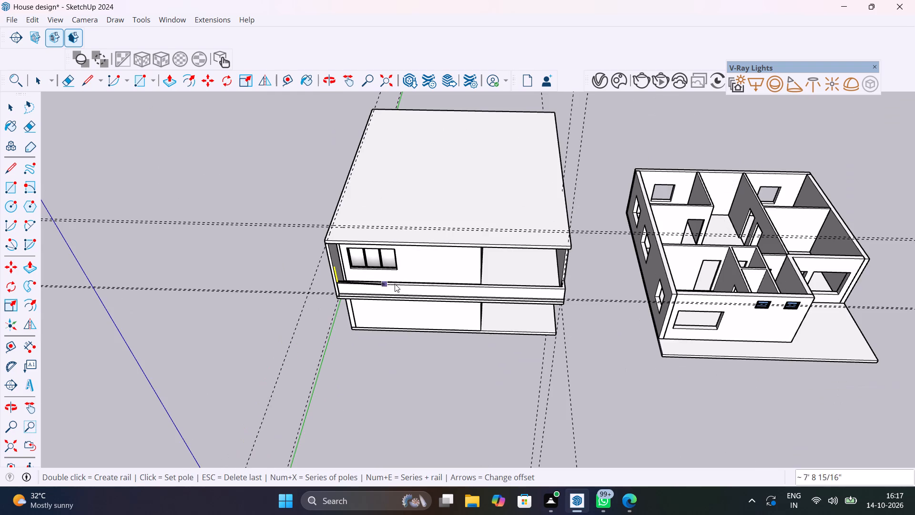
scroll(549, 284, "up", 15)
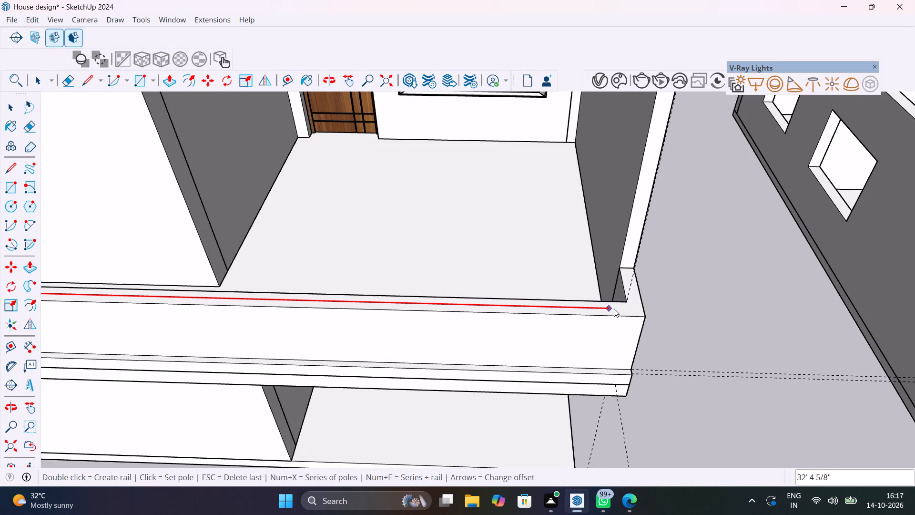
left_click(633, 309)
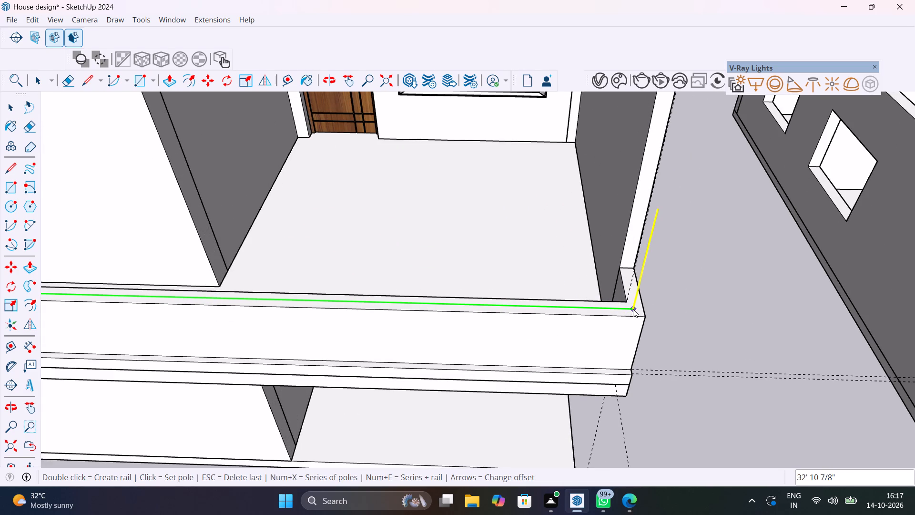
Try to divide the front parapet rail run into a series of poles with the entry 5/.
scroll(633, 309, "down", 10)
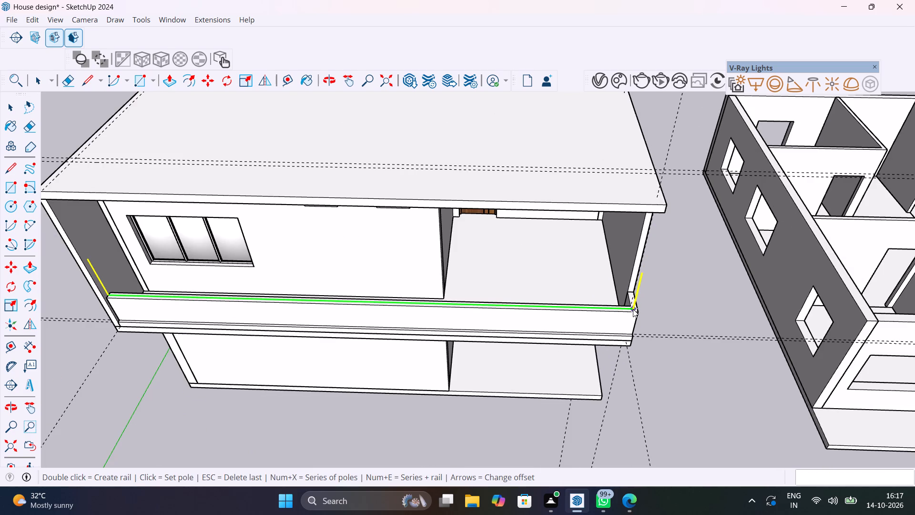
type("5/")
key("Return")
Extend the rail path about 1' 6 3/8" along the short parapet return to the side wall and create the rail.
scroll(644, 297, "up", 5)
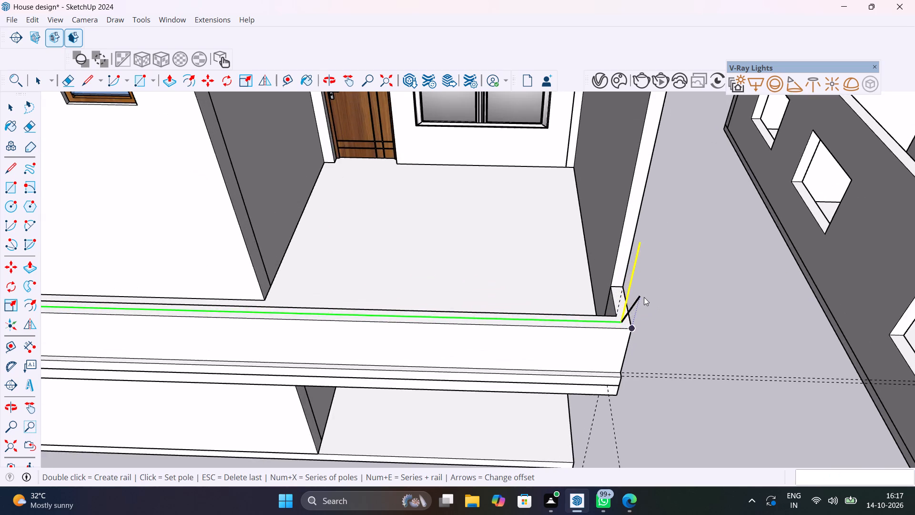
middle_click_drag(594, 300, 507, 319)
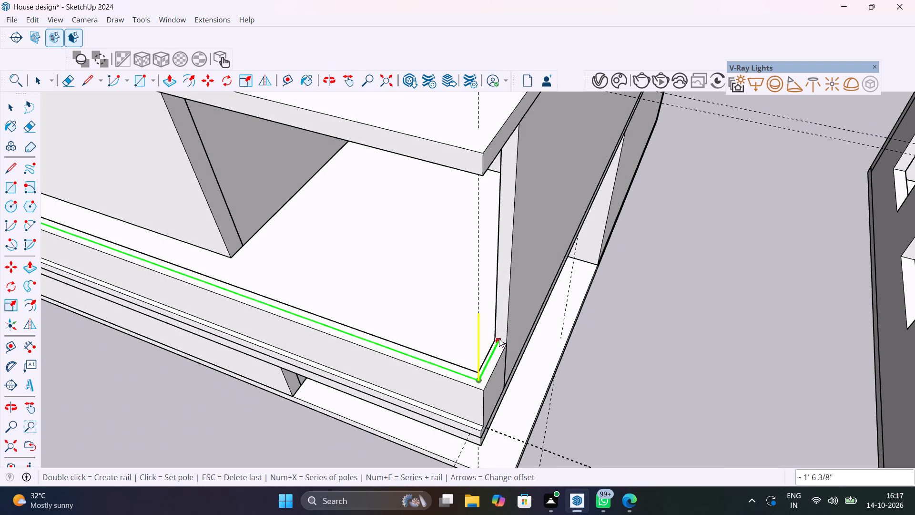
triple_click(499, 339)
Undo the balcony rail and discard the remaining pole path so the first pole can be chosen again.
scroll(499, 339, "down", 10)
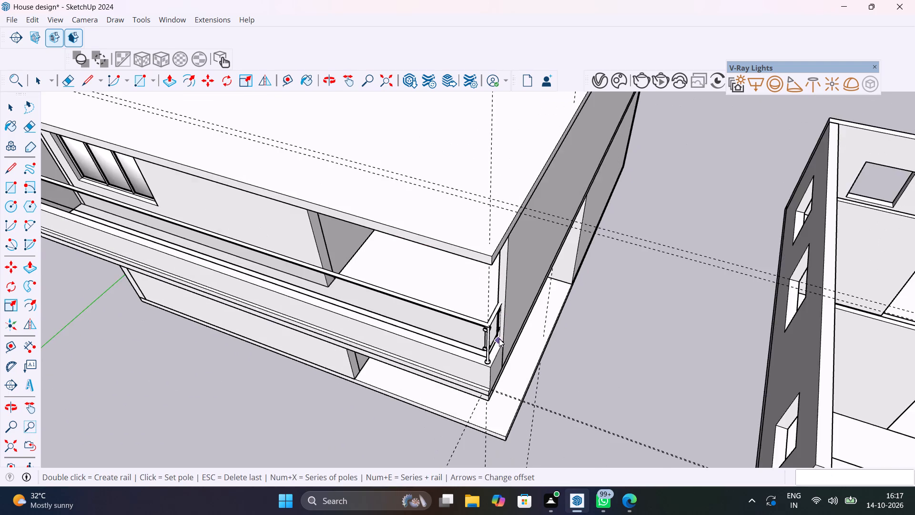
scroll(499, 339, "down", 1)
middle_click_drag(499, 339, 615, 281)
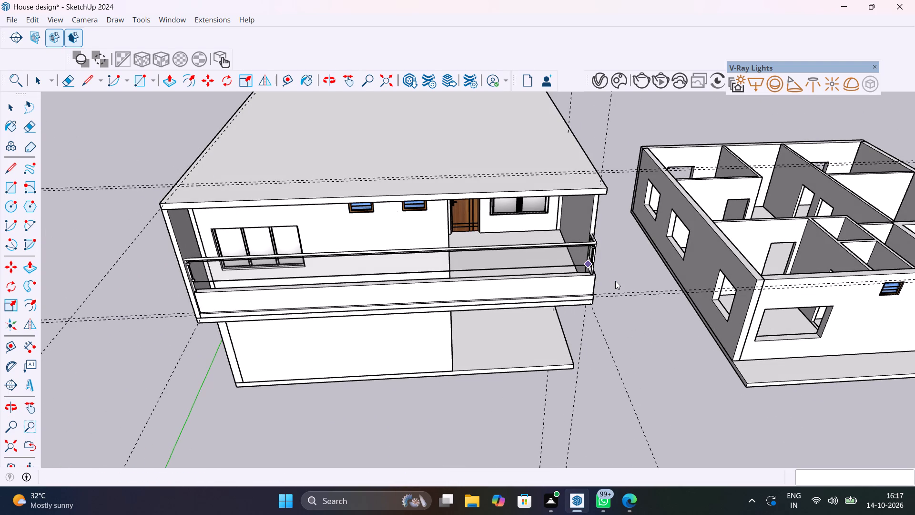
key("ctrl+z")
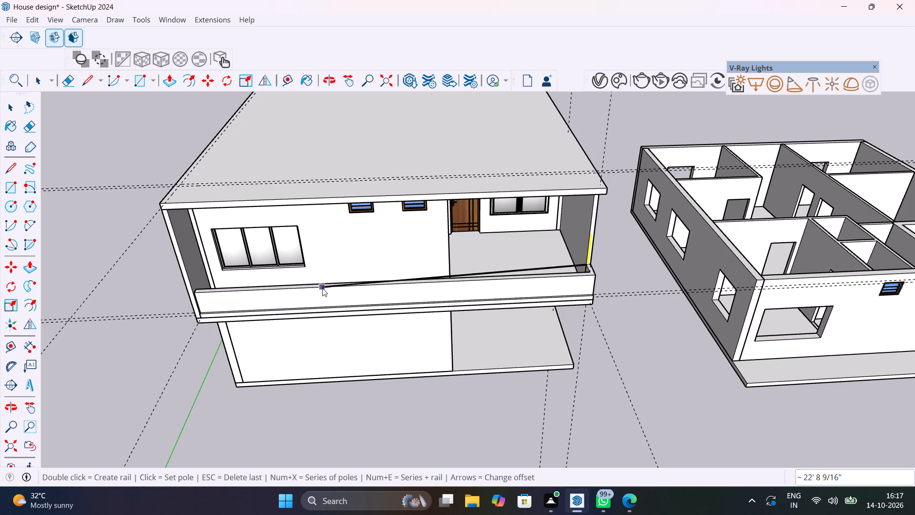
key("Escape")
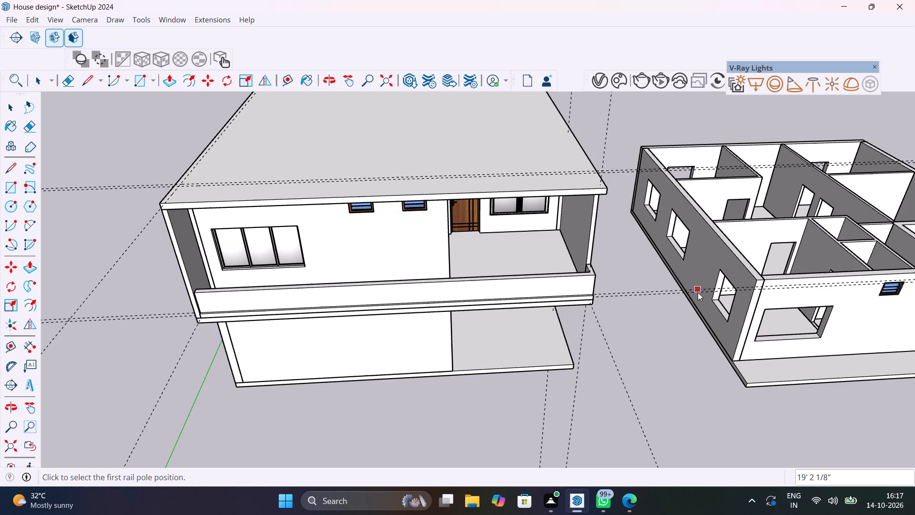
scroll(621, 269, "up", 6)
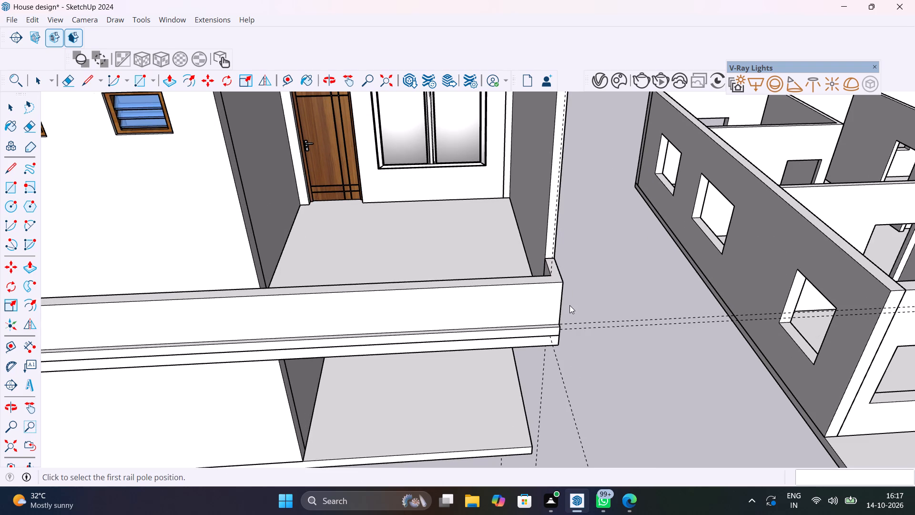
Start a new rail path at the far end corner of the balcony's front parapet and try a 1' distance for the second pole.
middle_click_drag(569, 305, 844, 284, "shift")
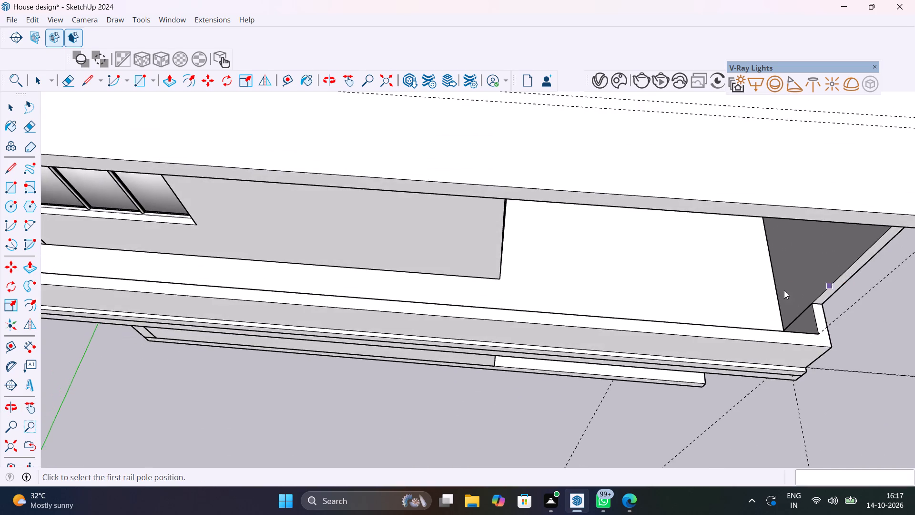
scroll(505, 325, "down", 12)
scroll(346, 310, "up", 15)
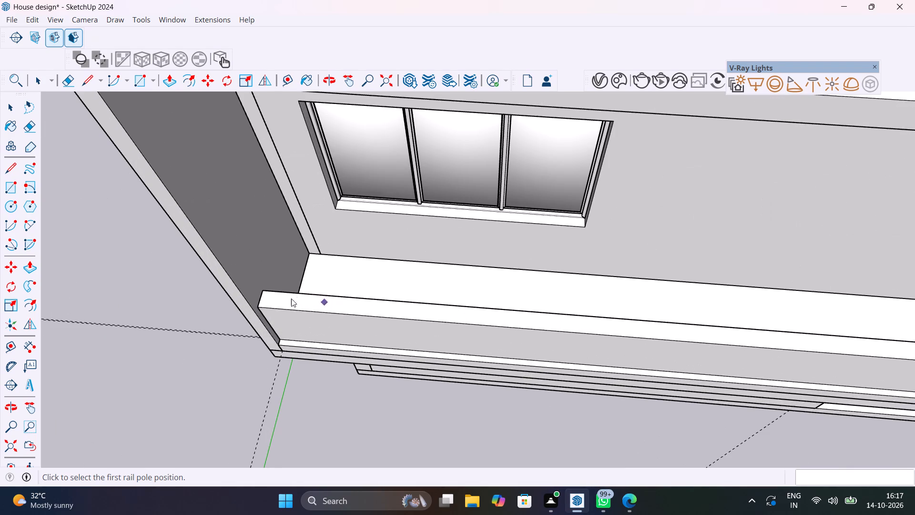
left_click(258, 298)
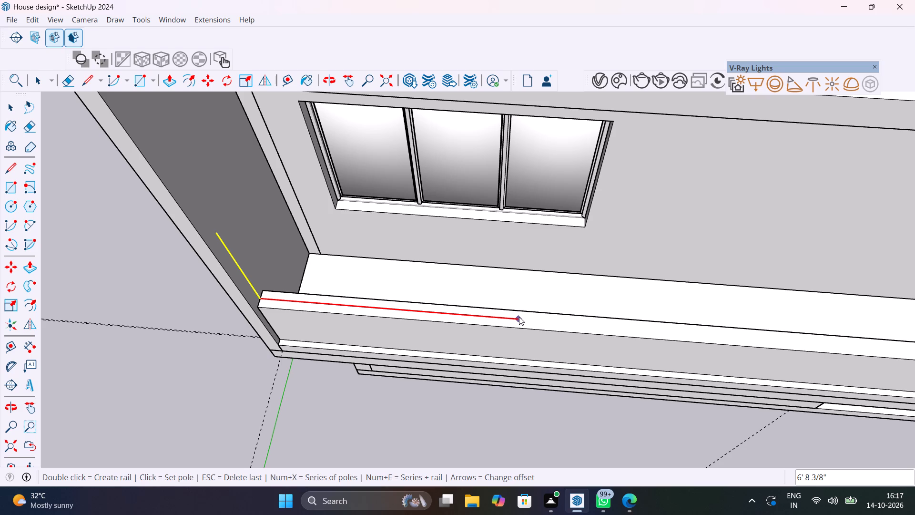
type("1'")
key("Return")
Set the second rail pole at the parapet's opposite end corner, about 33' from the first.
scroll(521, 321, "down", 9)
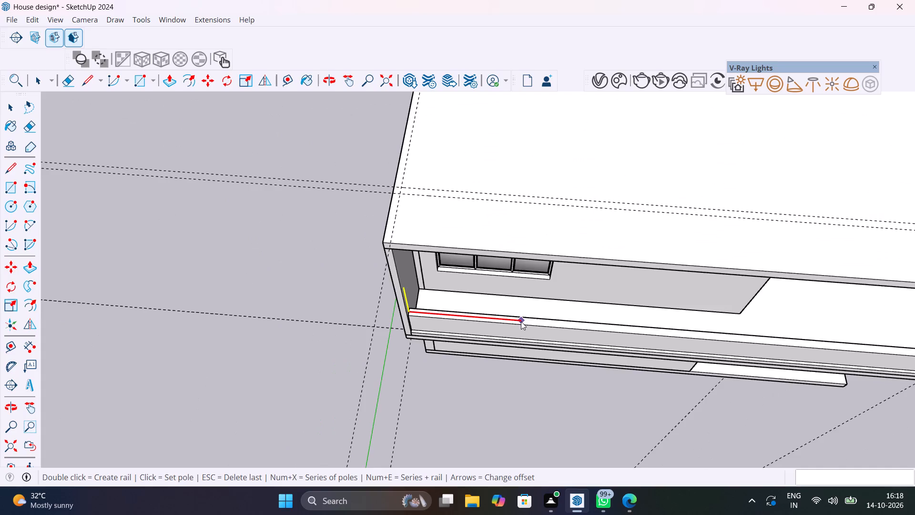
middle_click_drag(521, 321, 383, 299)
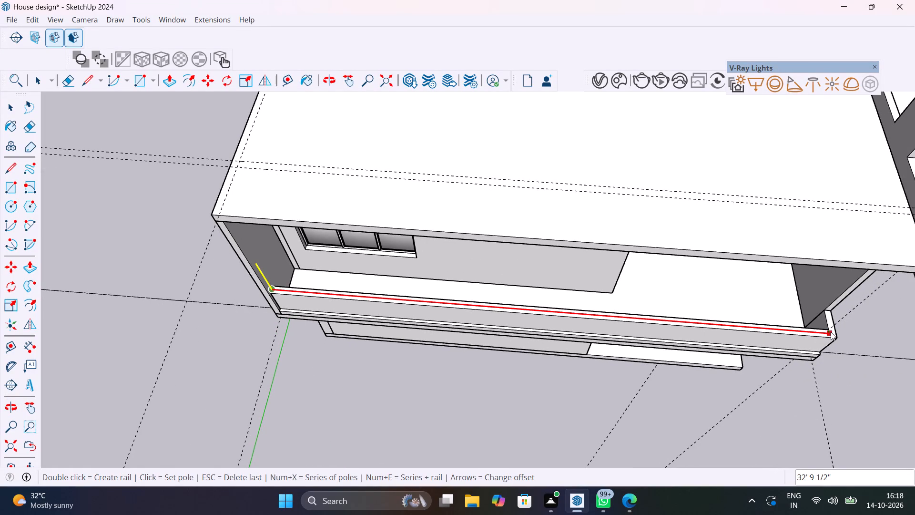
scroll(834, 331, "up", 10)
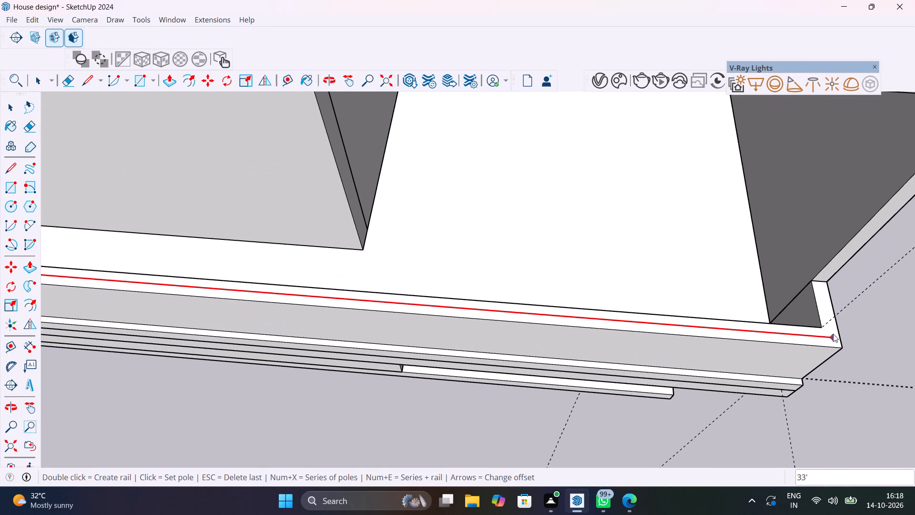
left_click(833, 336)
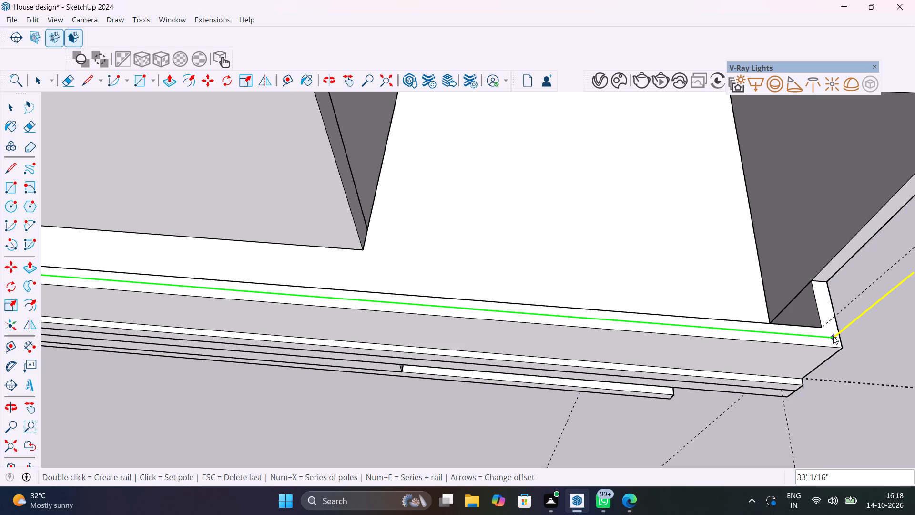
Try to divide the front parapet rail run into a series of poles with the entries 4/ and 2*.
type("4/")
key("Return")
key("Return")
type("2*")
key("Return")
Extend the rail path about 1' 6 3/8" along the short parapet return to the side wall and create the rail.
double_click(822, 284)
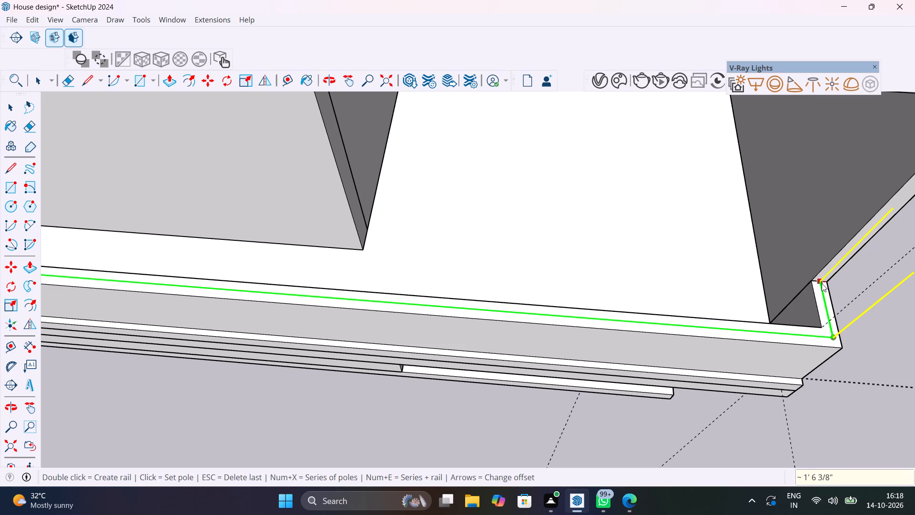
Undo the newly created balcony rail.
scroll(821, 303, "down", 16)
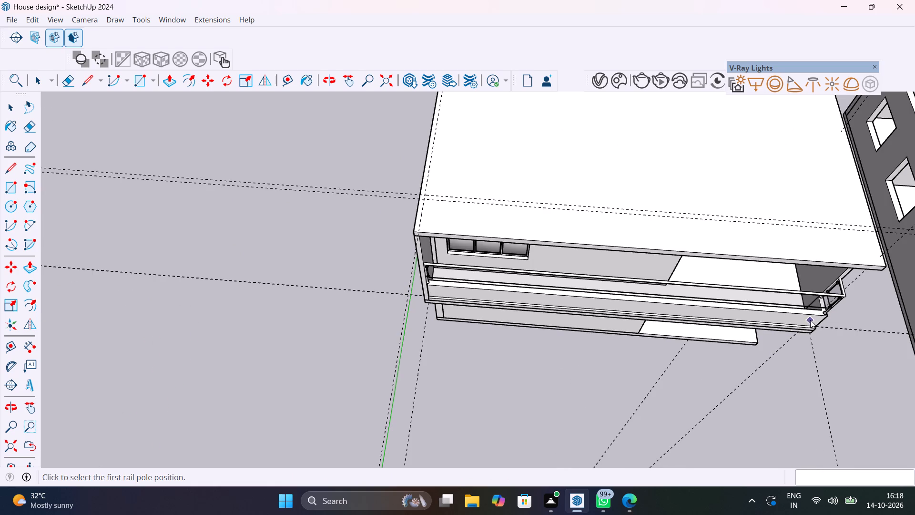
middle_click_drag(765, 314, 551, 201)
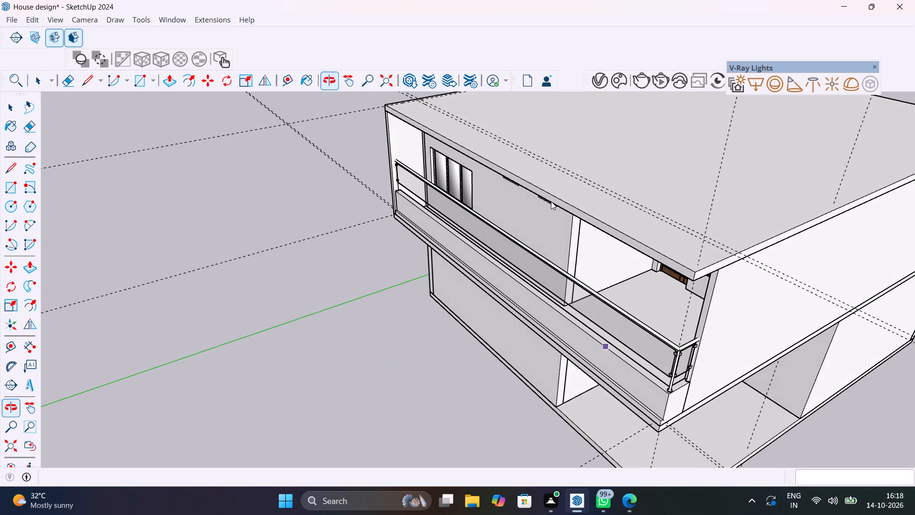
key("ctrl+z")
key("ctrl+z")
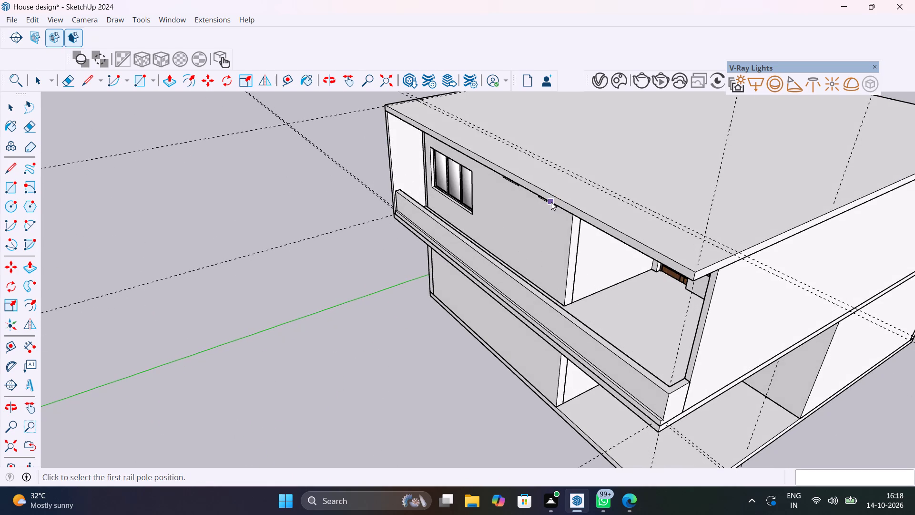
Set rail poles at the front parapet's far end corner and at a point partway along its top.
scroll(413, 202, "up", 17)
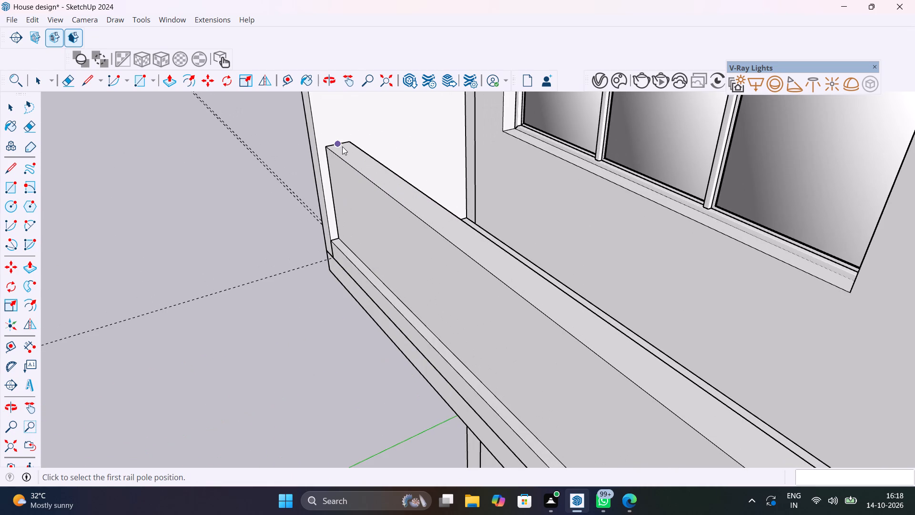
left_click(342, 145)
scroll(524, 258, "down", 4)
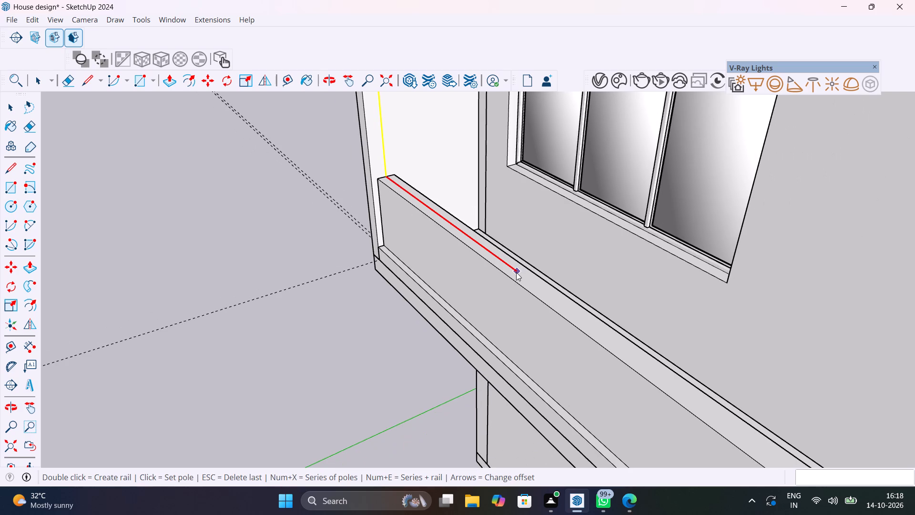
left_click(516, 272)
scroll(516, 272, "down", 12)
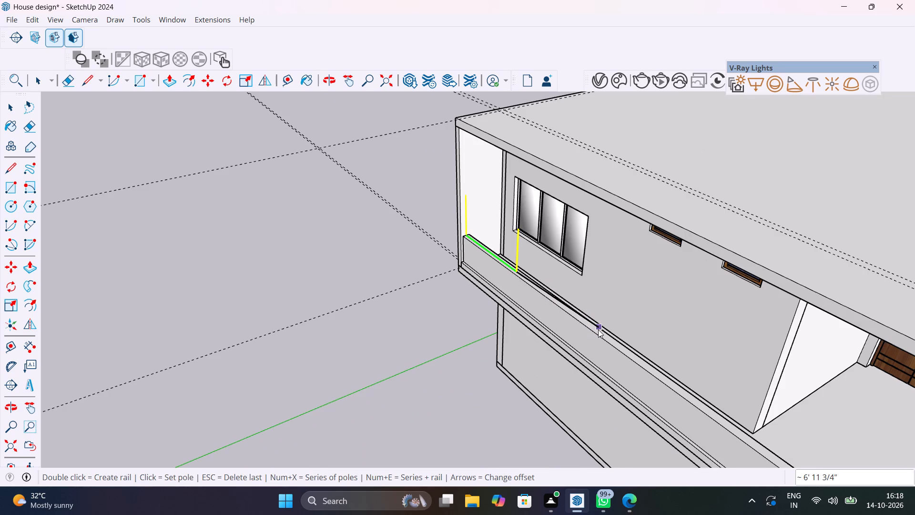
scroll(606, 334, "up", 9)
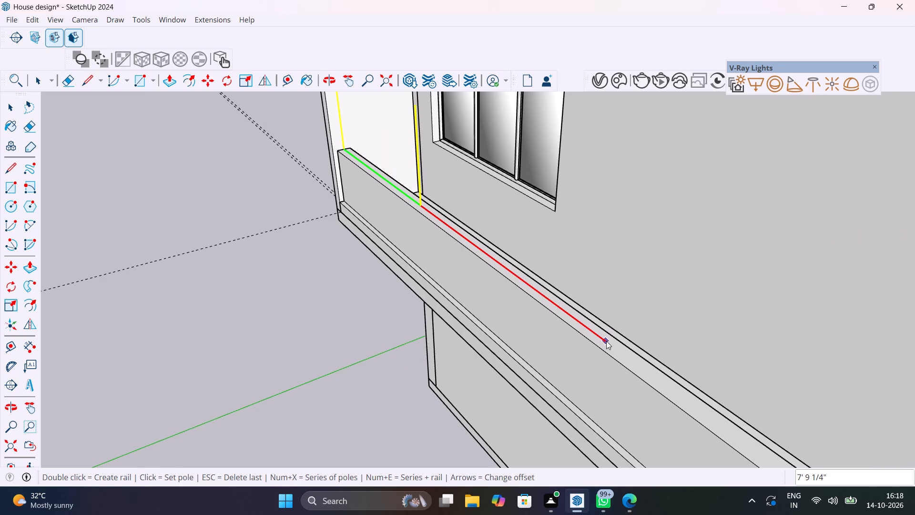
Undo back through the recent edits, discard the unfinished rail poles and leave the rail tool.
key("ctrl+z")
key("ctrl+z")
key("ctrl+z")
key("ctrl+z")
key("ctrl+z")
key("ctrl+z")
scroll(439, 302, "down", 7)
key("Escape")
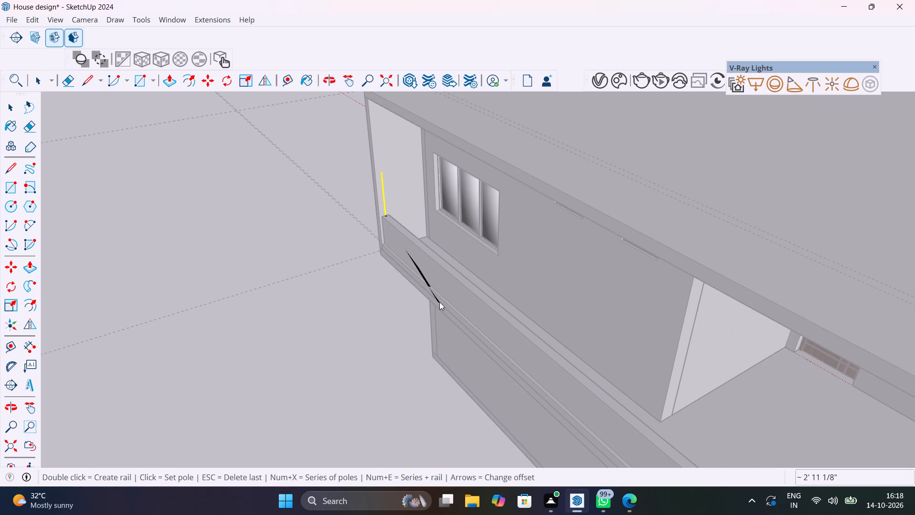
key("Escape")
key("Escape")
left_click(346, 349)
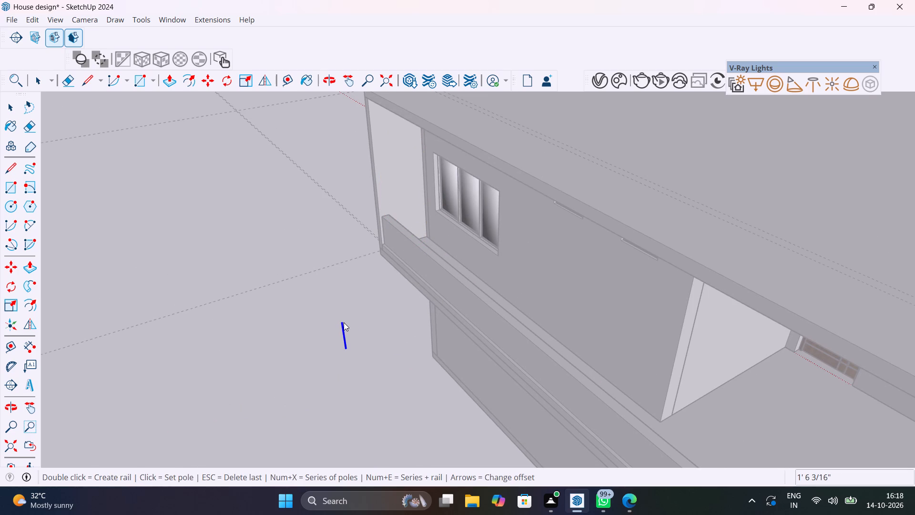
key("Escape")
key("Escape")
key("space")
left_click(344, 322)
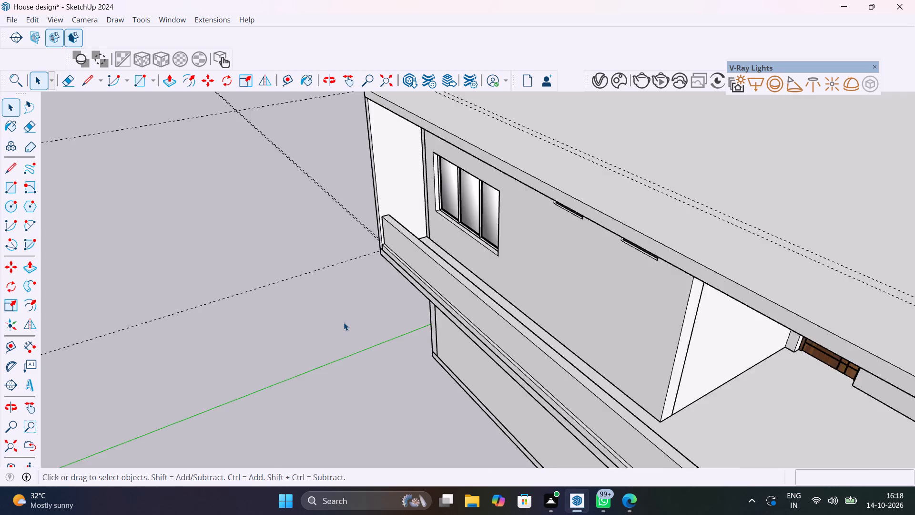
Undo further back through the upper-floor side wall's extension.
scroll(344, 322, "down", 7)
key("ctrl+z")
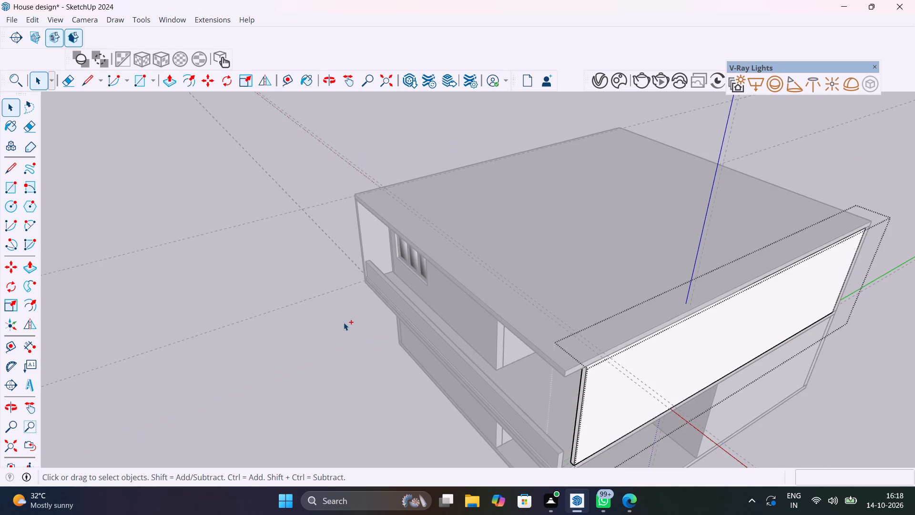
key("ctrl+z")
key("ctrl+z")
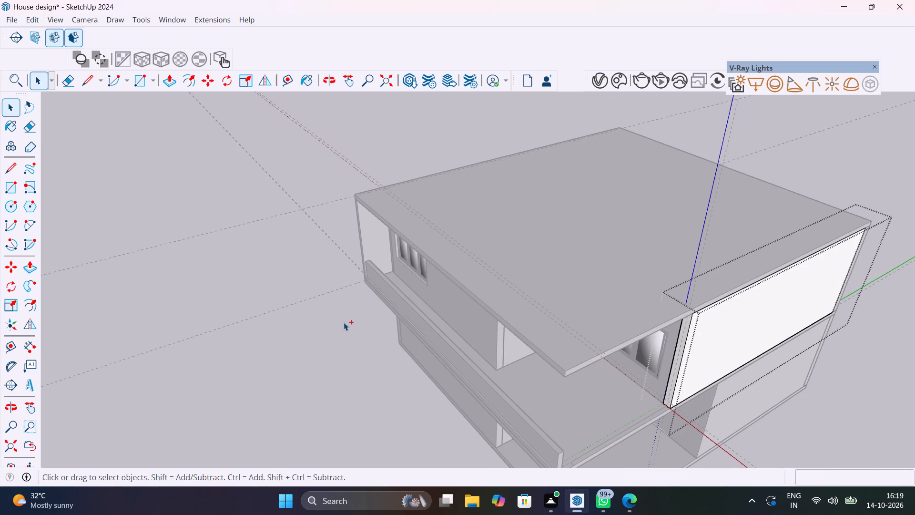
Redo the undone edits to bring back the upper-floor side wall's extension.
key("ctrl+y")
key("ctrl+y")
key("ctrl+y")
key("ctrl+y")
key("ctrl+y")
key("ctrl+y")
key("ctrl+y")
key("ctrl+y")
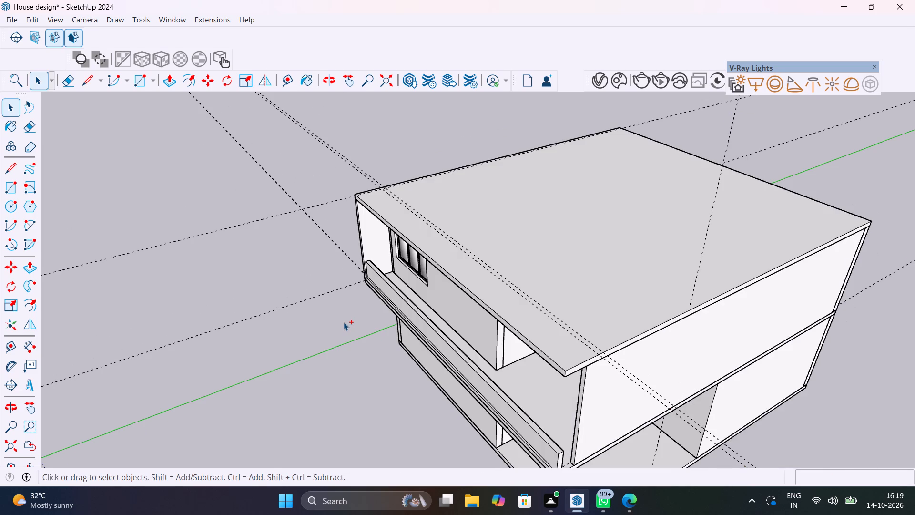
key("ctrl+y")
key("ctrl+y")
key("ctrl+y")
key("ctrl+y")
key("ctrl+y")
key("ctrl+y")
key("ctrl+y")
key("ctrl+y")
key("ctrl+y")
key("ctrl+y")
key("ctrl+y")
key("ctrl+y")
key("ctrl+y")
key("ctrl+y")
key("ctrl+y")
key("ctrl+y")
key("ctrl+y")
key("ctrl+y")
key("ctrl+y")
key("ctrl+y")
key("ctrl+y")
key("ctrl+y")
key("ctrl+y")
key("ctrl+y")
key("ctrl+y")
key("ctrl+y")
Place a guide 4.5" in from the end edge on the front parapet's inner face, beside the upper-floor side wall.
middle_click_drag(421, 358, 212, 275, "shift")
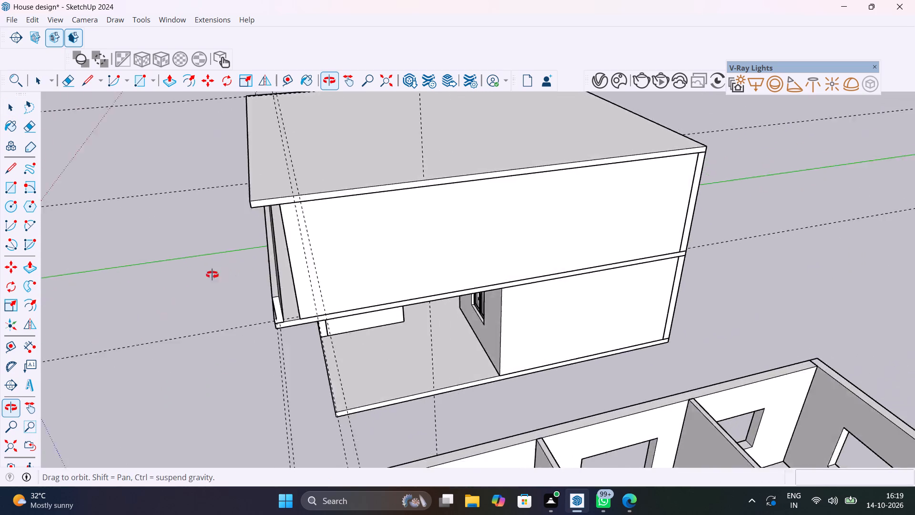
middle_click_drag(212, 275, 48, 272, "shift")
scroll(251, 224, "up", 12)
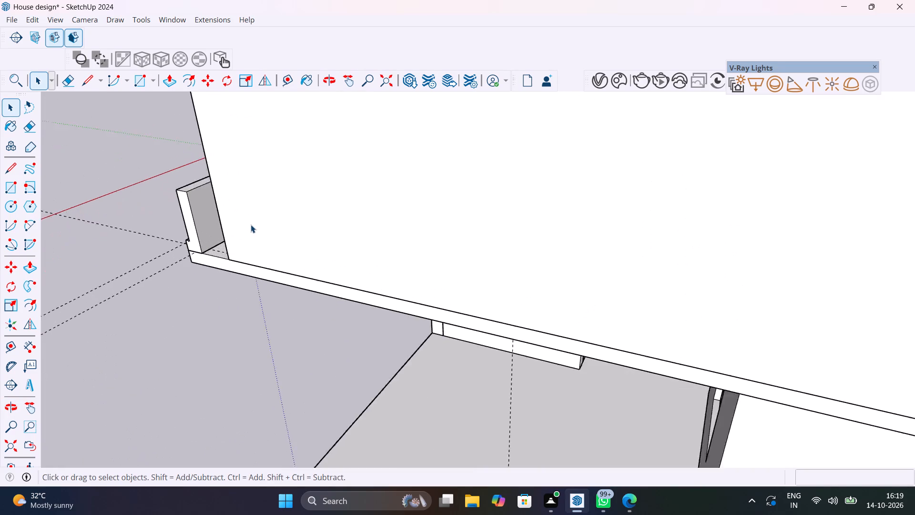
scroll(251, 225, "up", 13)
key("t")
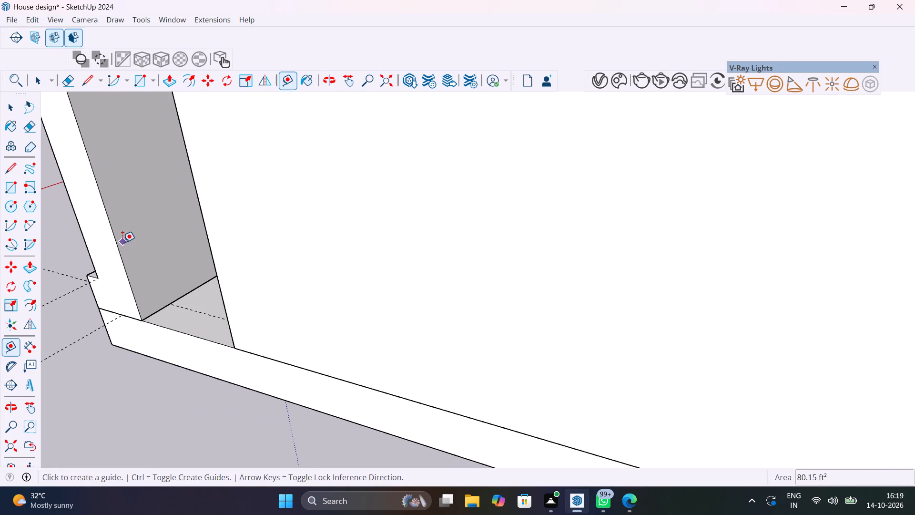
left_click(119, 247)
type("4.5\"")
key("Return")
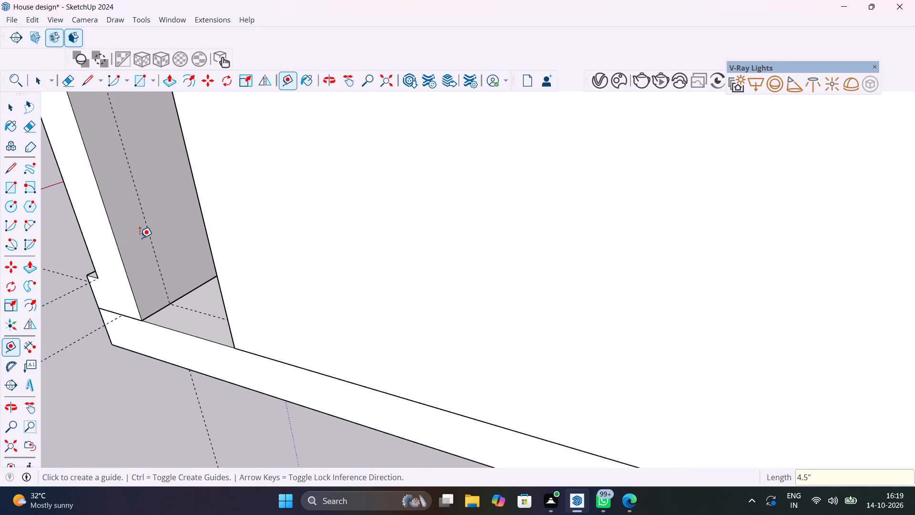
Draw a full-height rectangle 4 1/2" wide on the front parapet's inner face, from its end edge to the guide.
key("space")
double_click(140, 238)
middle_click_drag(140, 238, 168, 275, "shift")
scroll(140, 238, "down", 1, "shift")
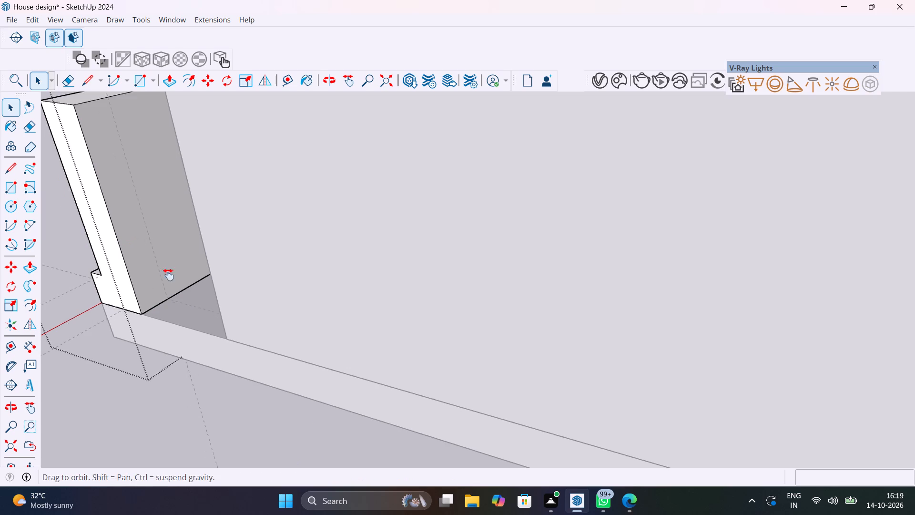
middle_click_drag(168, 275, 209, 339, "shift")
key("r")
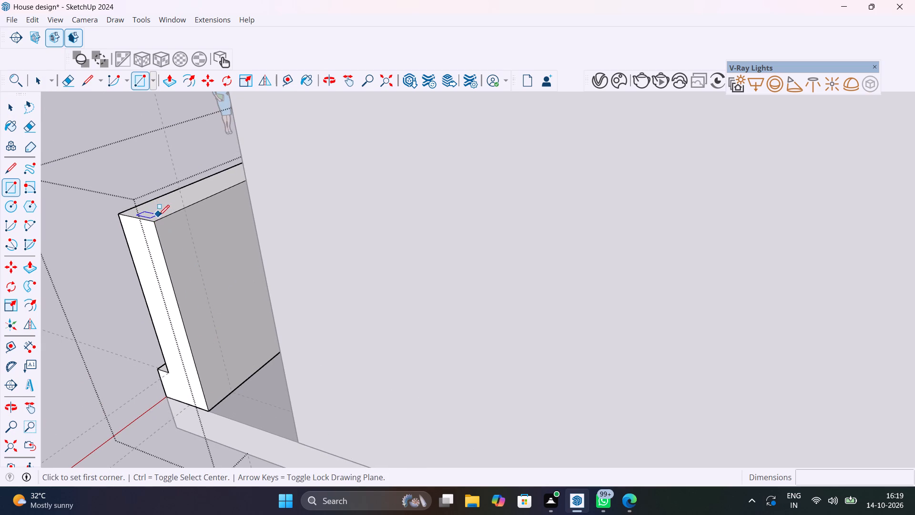
left_click(156, 222)
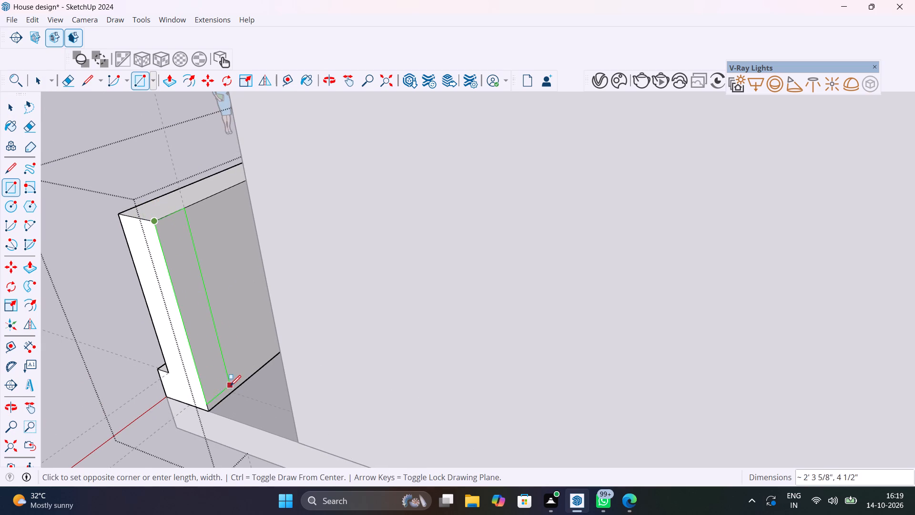
left_click(231, 391)
Extrude the 4 1/2" strip about 1' 3 7/16" to form the parapet return against the side wall, and exit the parapet group.
key("p")
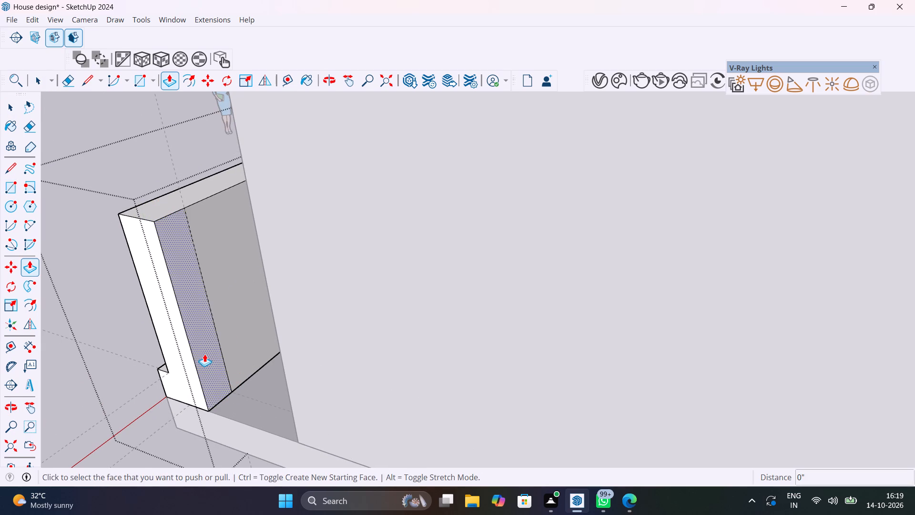
left_click(204, 353)
left_click(287, 386)
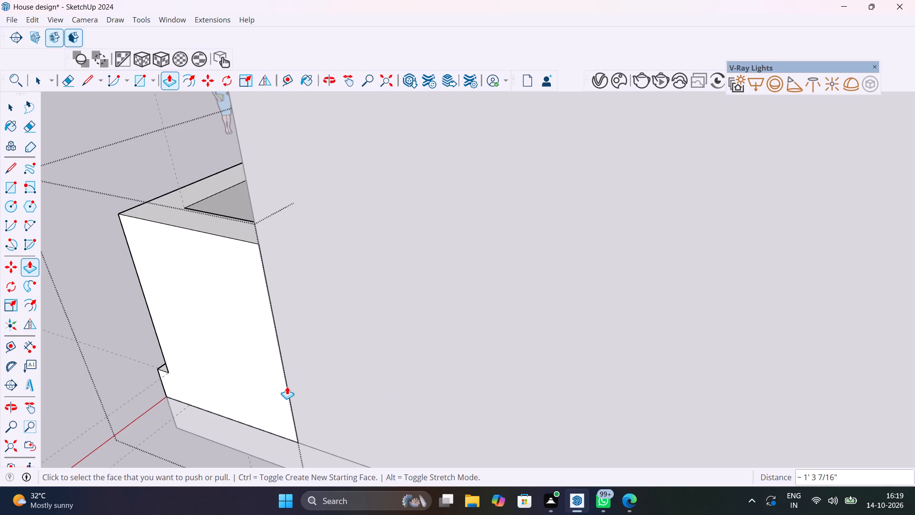
key("space")
left_click(138, 326)
middle_click(138, 326)
left_click(136, 327)
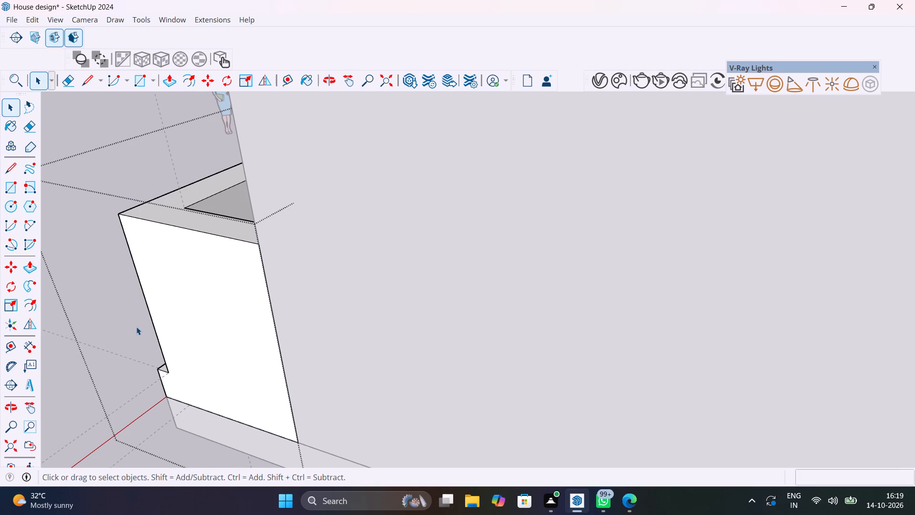
scroll(121, 303, "down", 5)
left_click(114, 304)
middle_click_drag(73, 298, 77, 297)
scroll(73, 298, "down", 1)
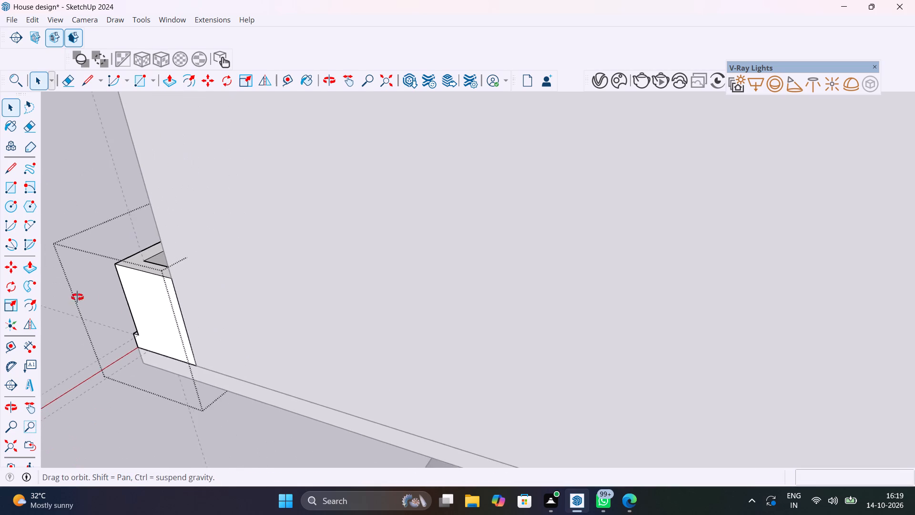
middle_click_drag(77, 297, 401, 288)
key("space")
left_click(241, 316)
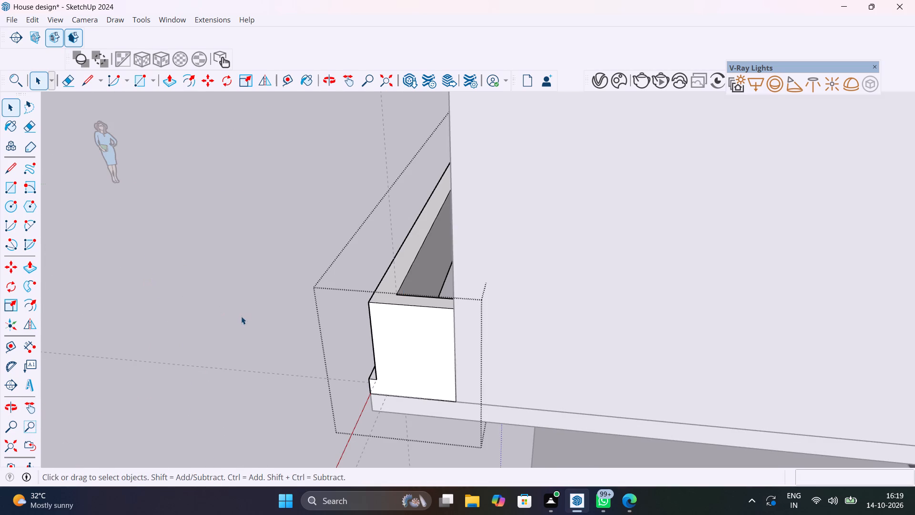
Examine the upper-floor balcony's front parapet and its far end from several angles.
middle_click_drag(262, 322, 526, 347)
scroll(526, 348, "down", 15)
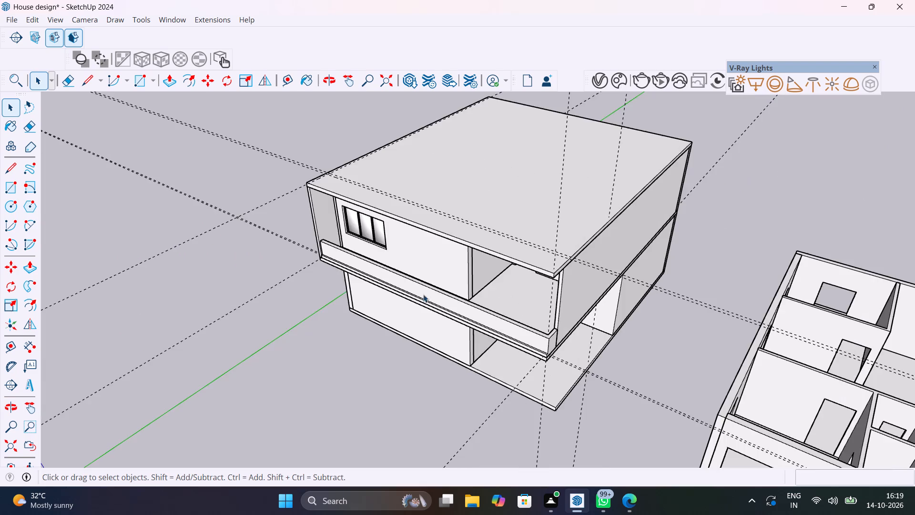
scroll(346, 237, "up", 14)
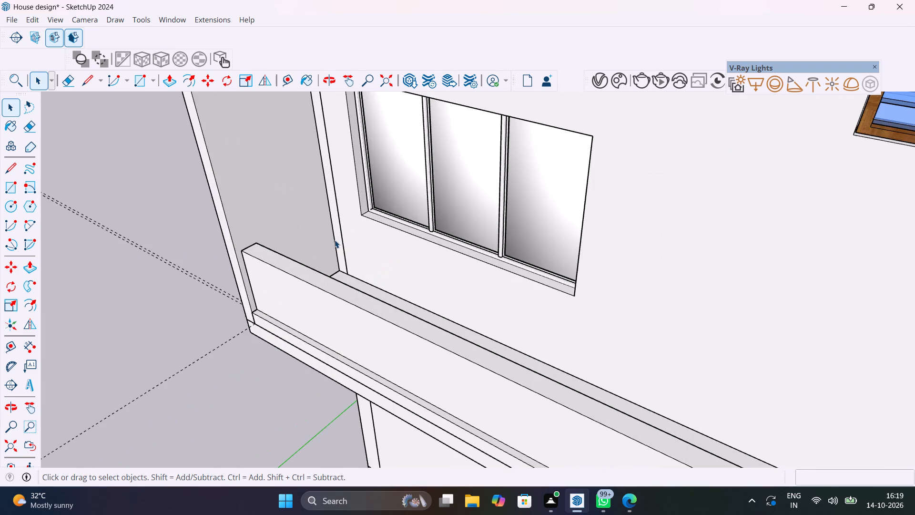
scroll(338, 283, "down", 6)
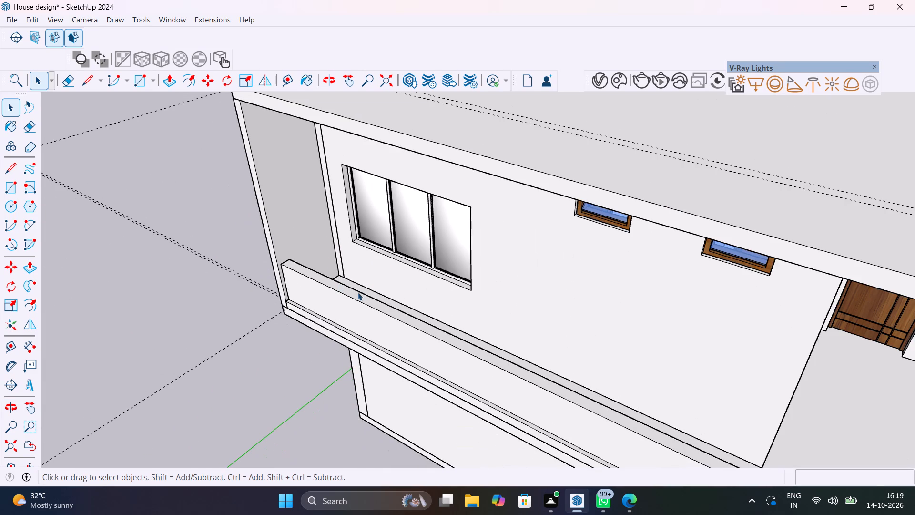
middle_click_drag(422, 330, 328, 369)
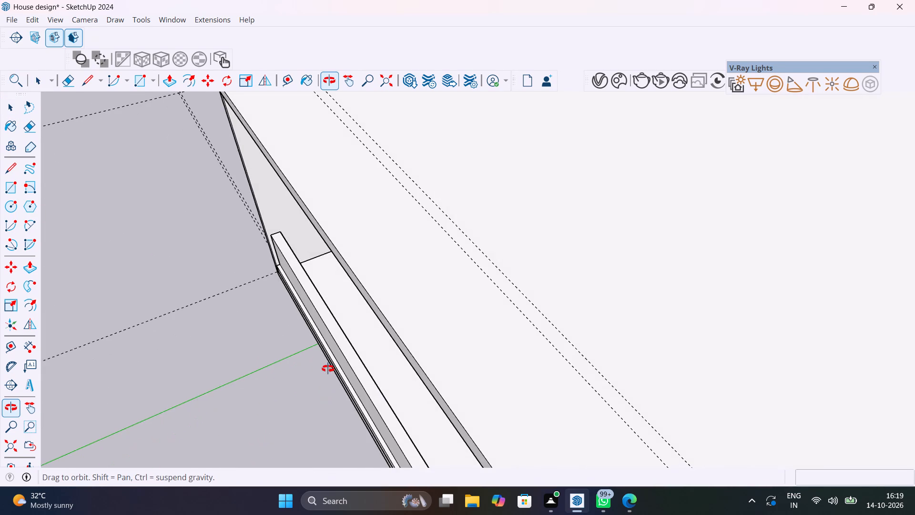
middle_click_drag(328, 369, 317, 290)
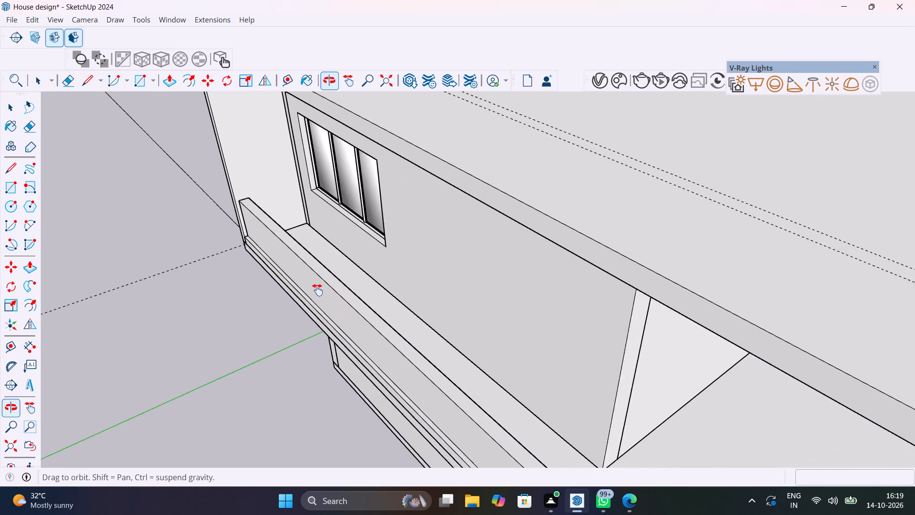
middle_click_drag(317, 290, 356, 280)
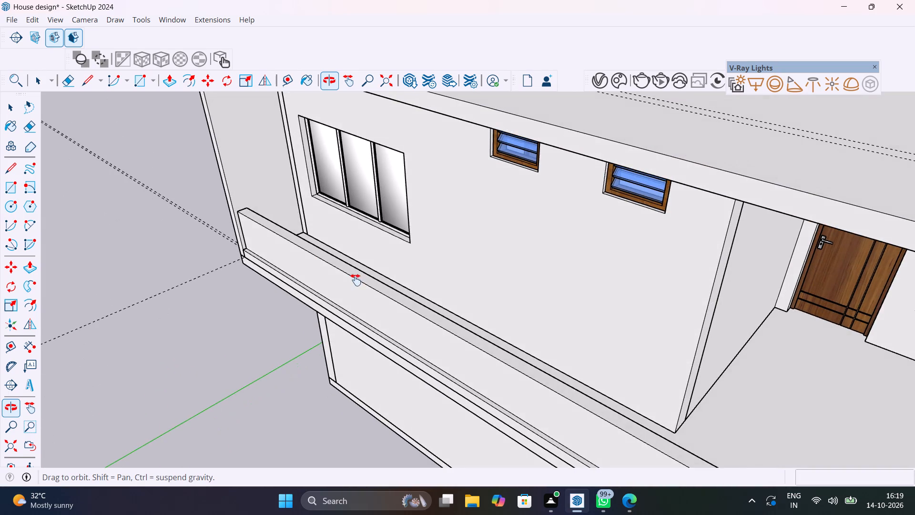
middle_click_drag(356, 280, 374, 309)
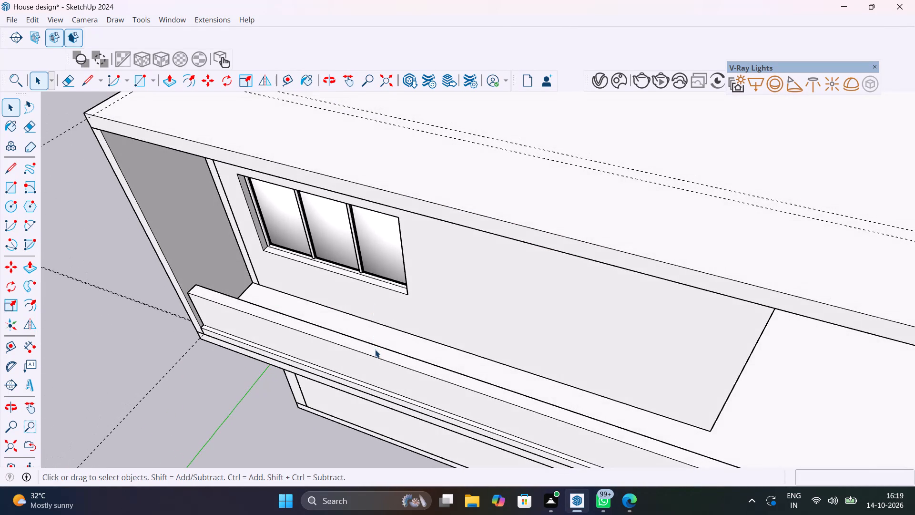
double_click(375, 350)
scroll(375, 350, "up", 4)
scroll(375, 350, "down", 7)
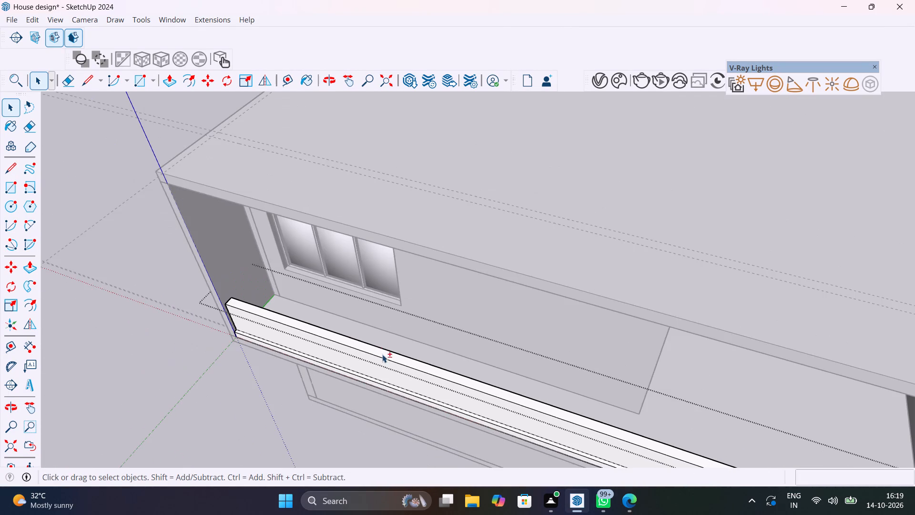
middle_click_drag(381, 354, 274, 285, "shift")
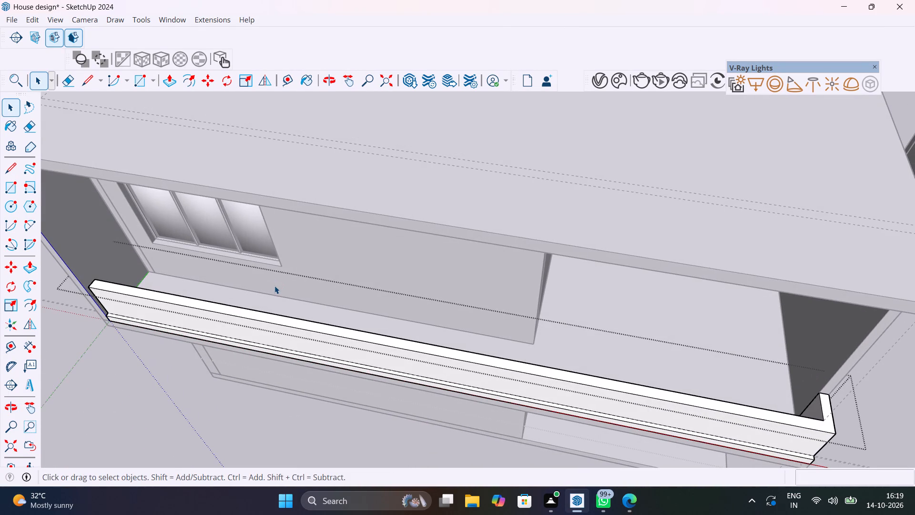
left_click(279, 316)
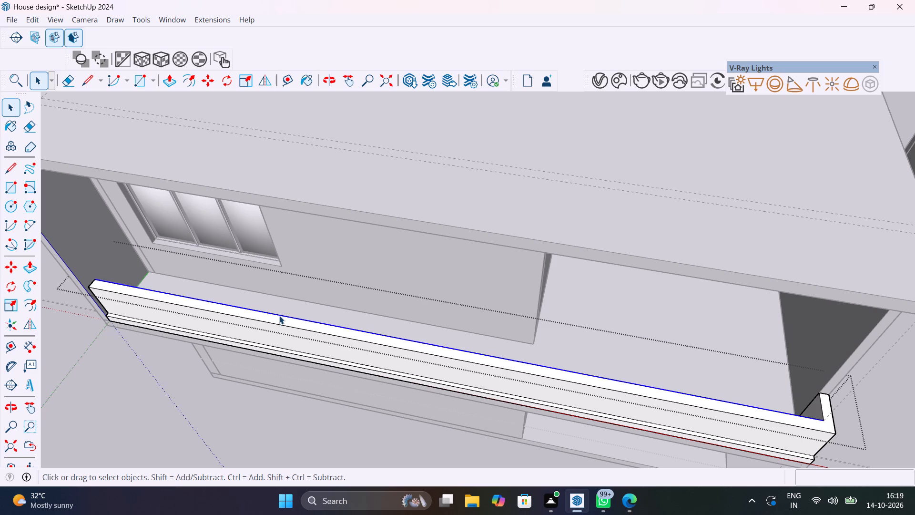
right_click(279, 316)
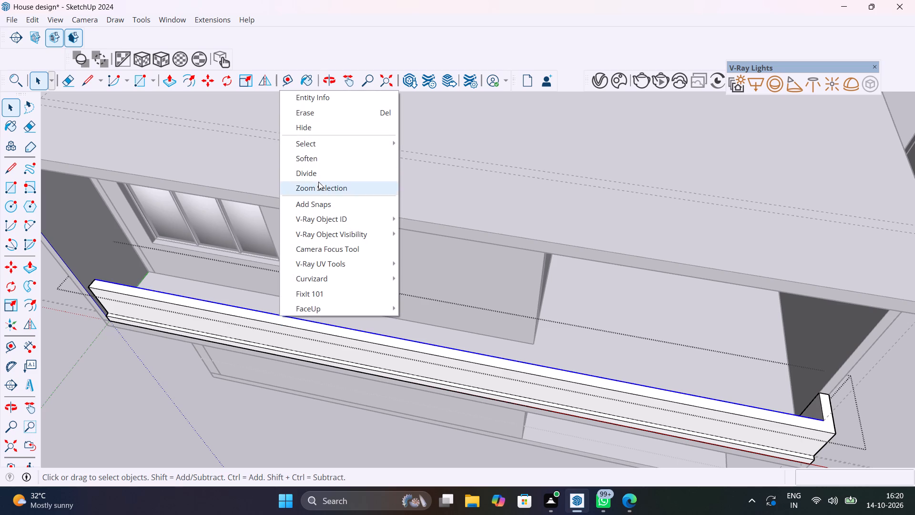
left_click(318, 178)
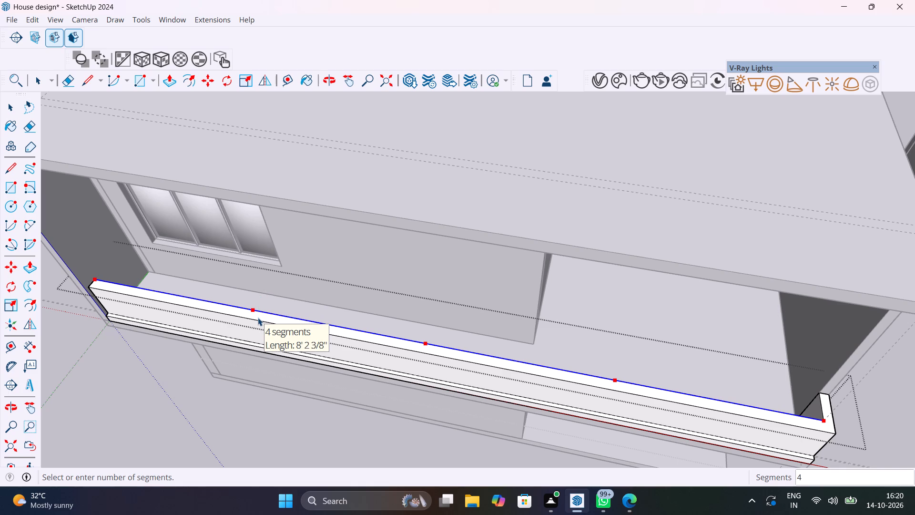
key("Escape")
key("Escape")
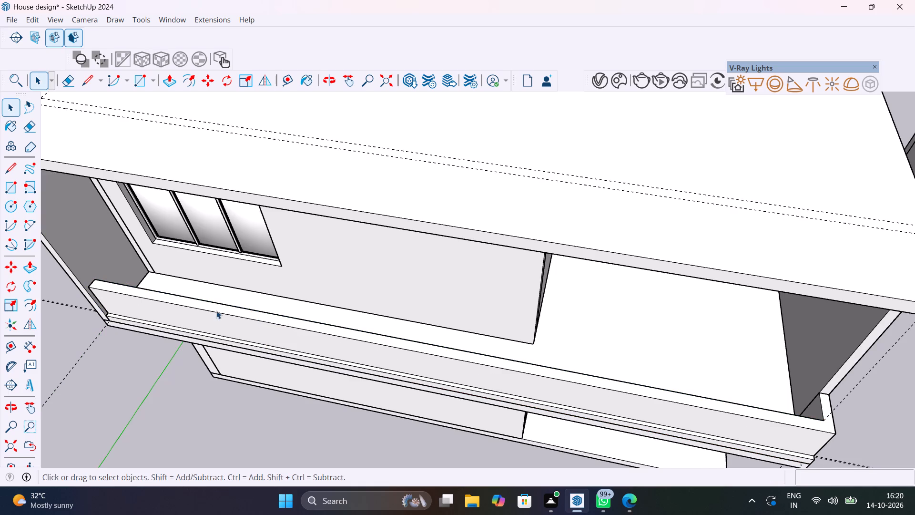
Draw a centreline along the front parapet's top from its end midpoint to the corner, continuing along the return to the side wall.
scroll(78, 280, "up", 16)
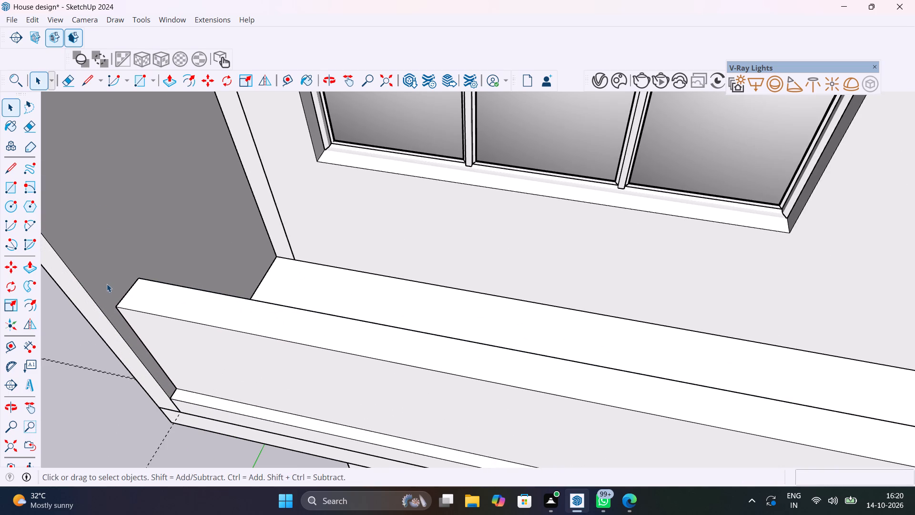
key("l")
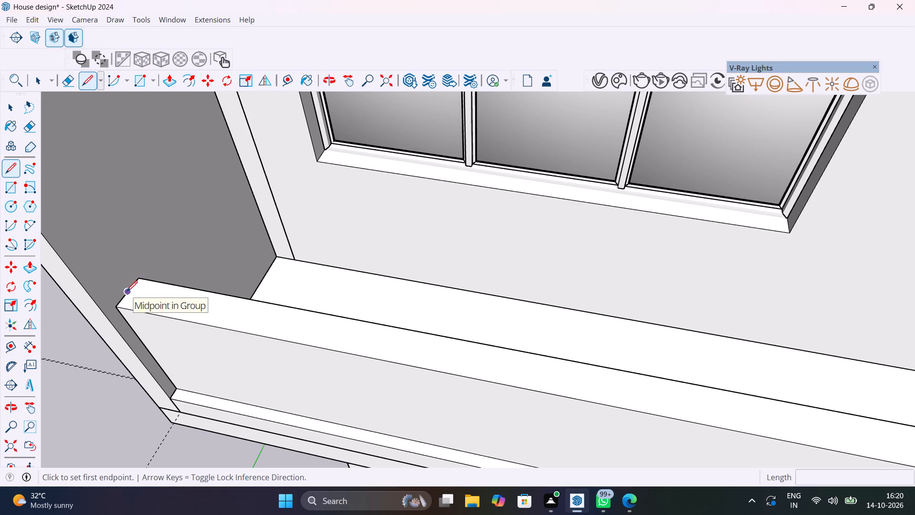
left_click(127, 291)
scroll(134, 294, "down", 20)
scroll(134, 294, "down", 1)
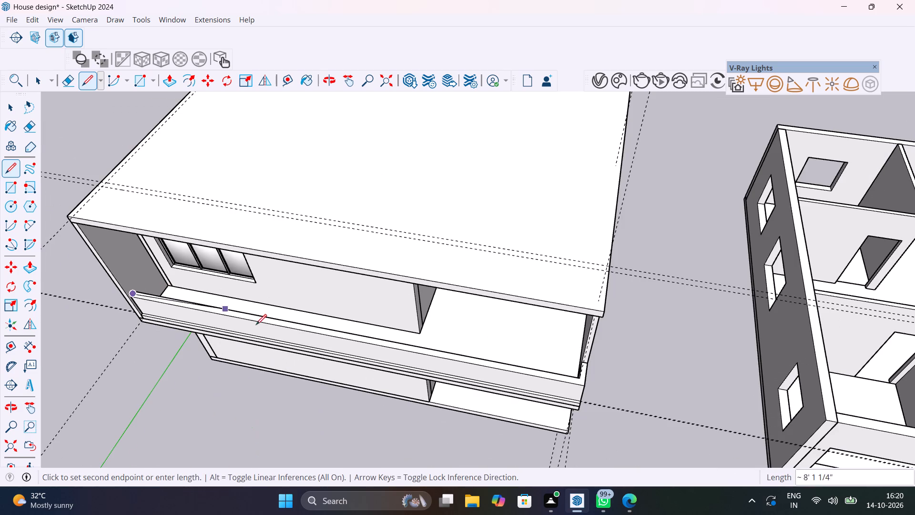
scroll(576, 380, "up", 17)
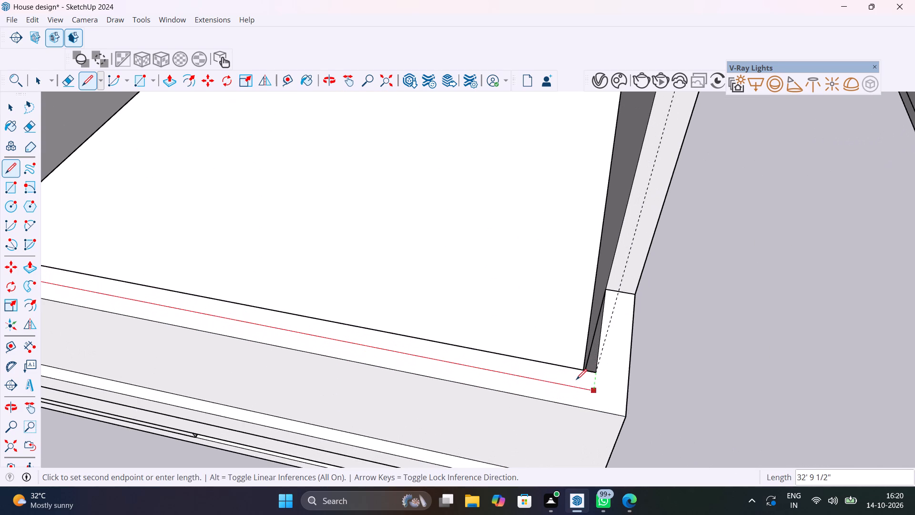
left_click(609, 393)
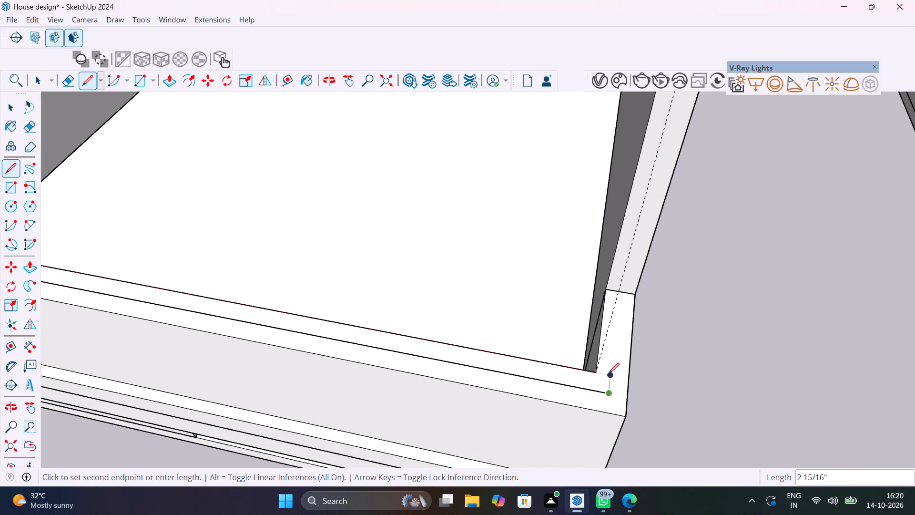
scroll(621, 294, "up", 3)
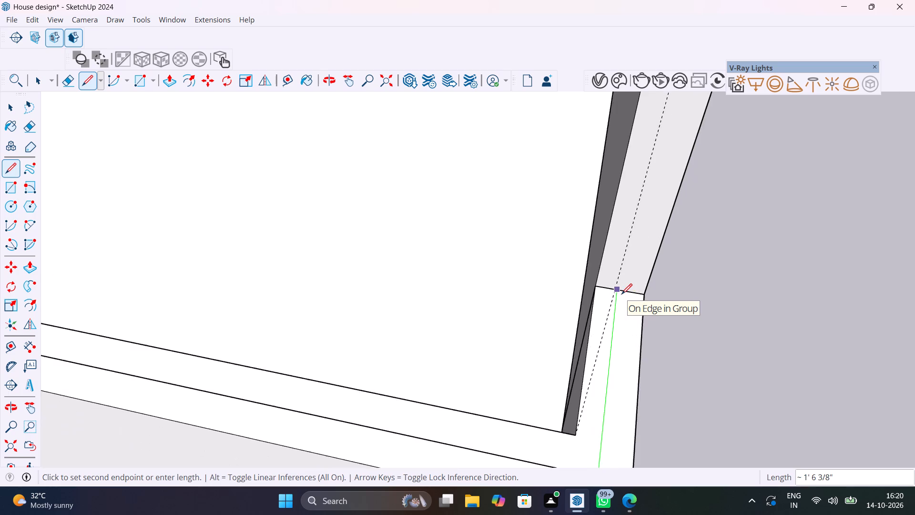
scroll(621, 294, "up", 12)
left_click(617, 286)
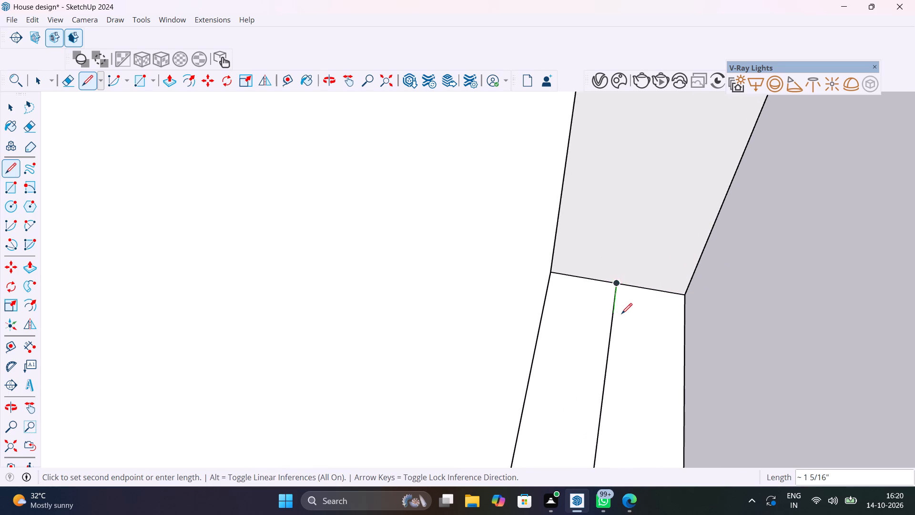
scroll(621, 314, "down", 20)
scroll(621, 314, "down", 2)
key("space")
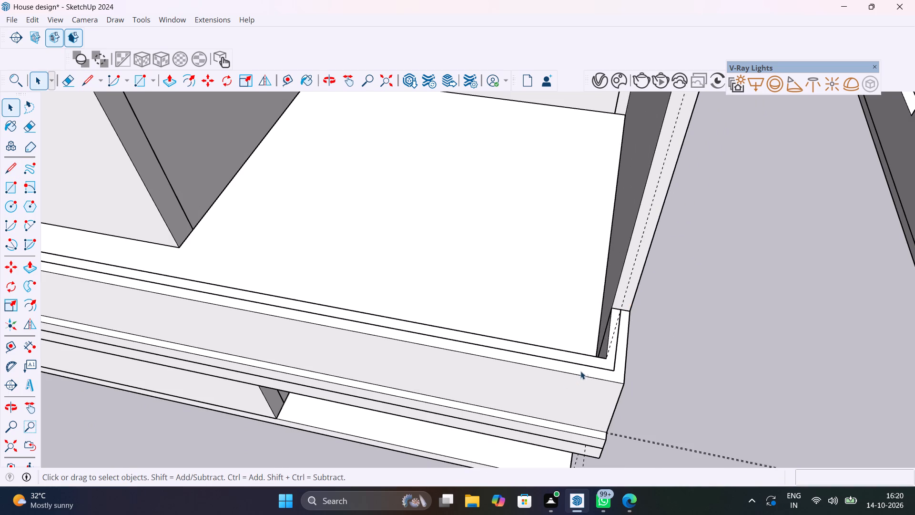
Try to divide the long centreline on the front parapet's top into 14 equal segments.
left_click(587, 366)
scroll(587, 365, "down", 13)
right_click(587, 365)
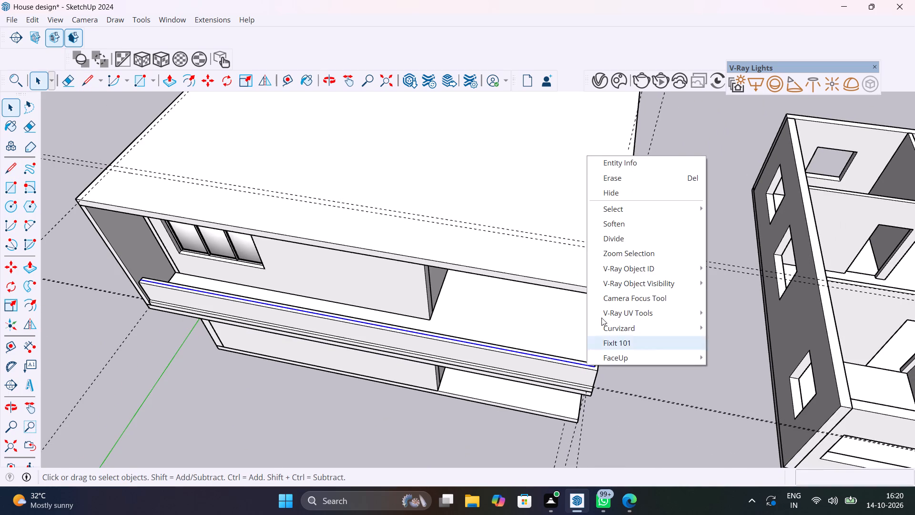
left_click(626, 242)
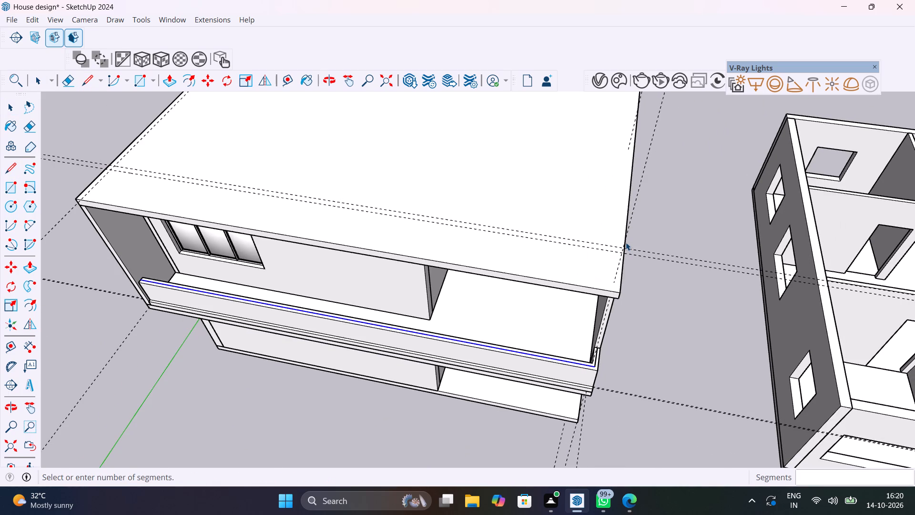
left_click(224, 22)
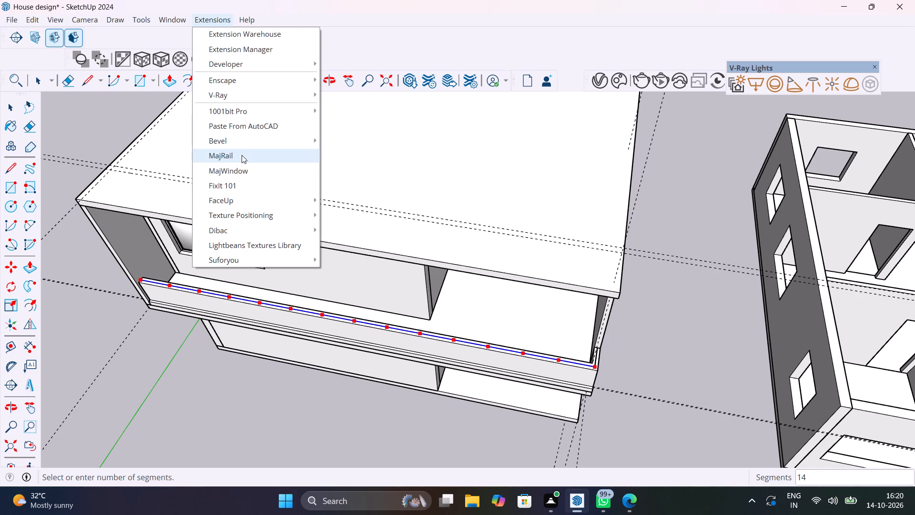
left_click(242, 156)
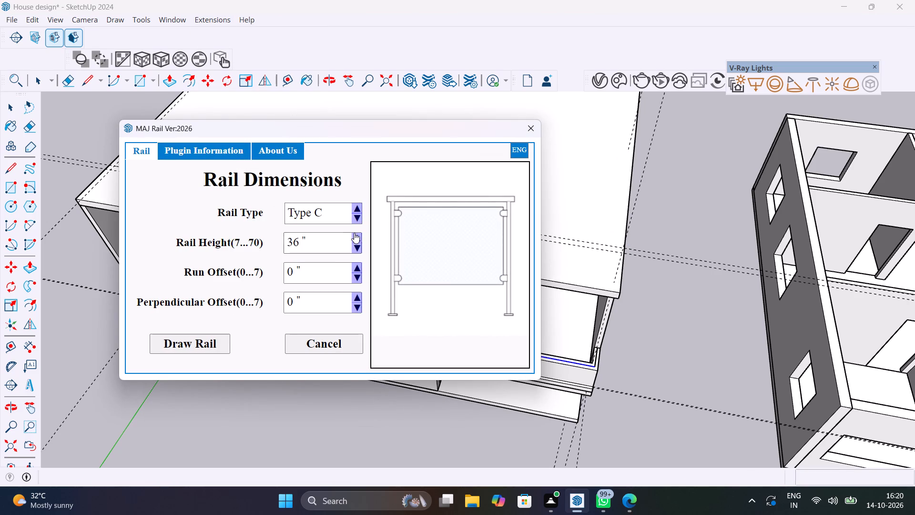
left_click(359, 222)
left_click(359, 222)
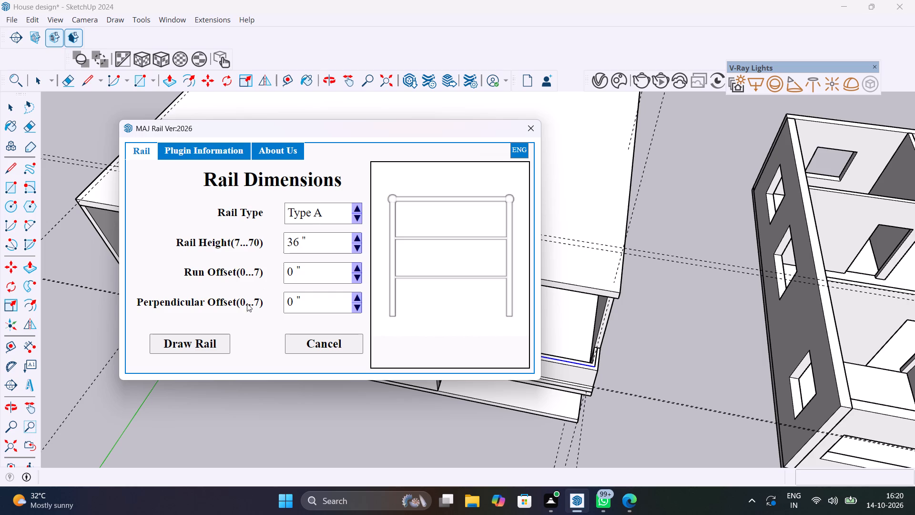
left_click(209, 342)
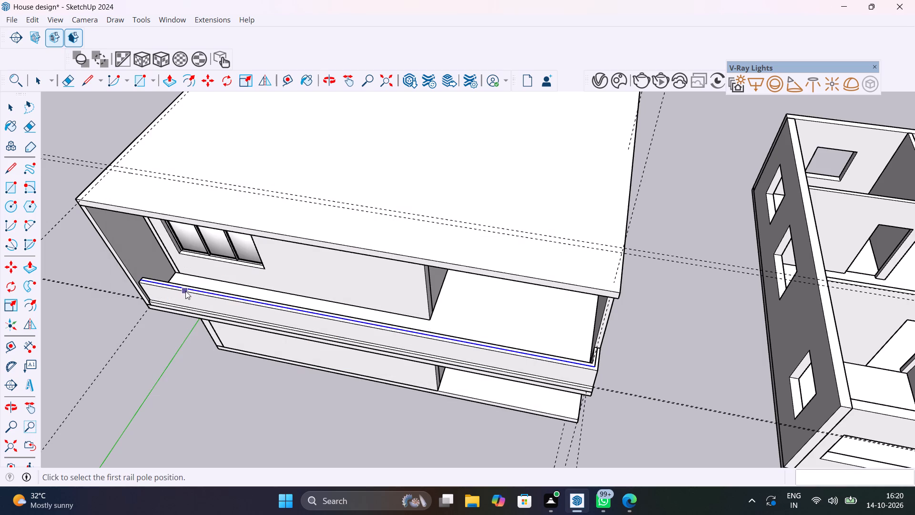
Divide the long centreline on the front parapet's top into 5 equal segments.
right_click(177, 286)
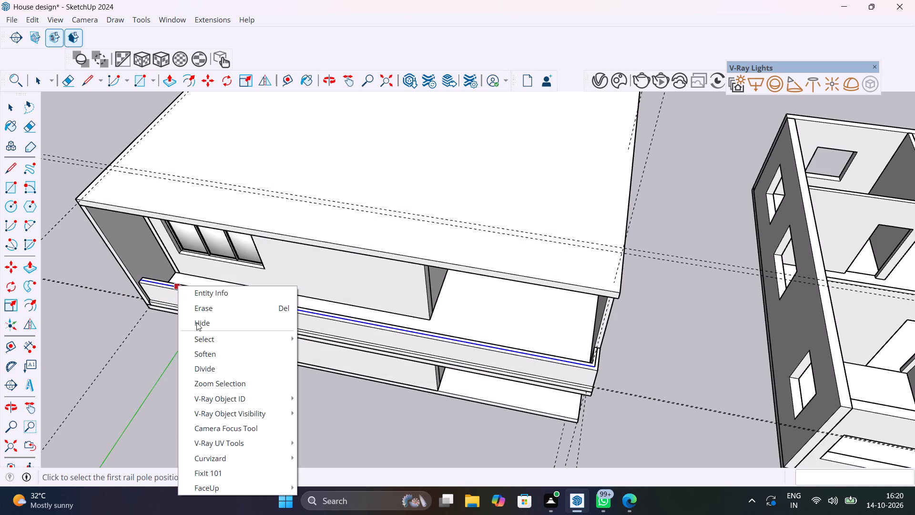
left_click(219, 367)
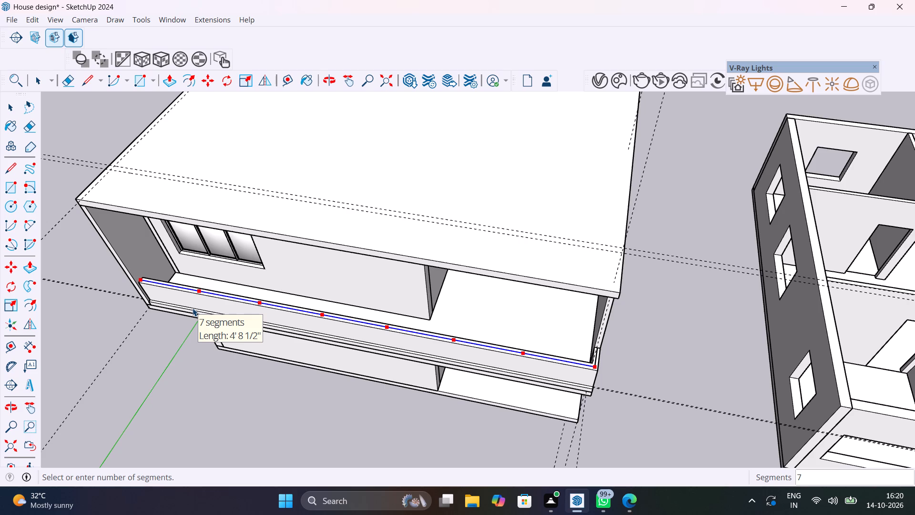
key("5")
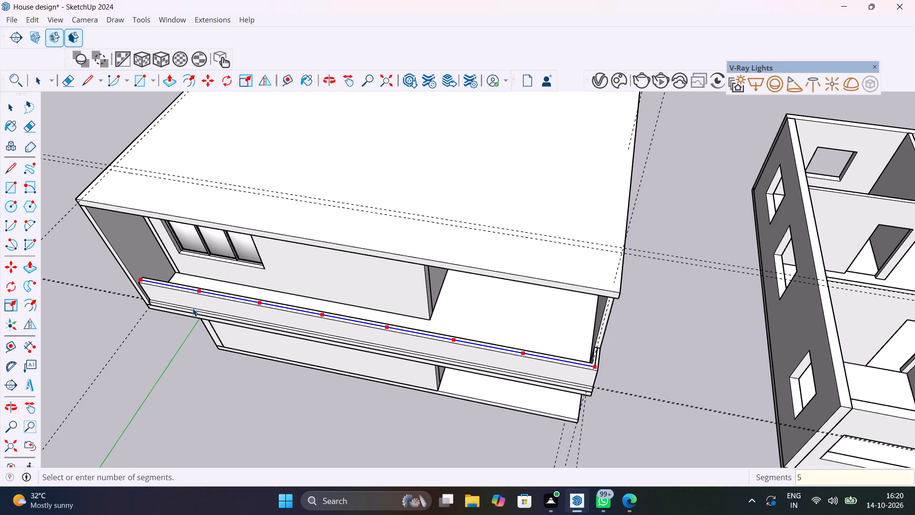
key("Return")
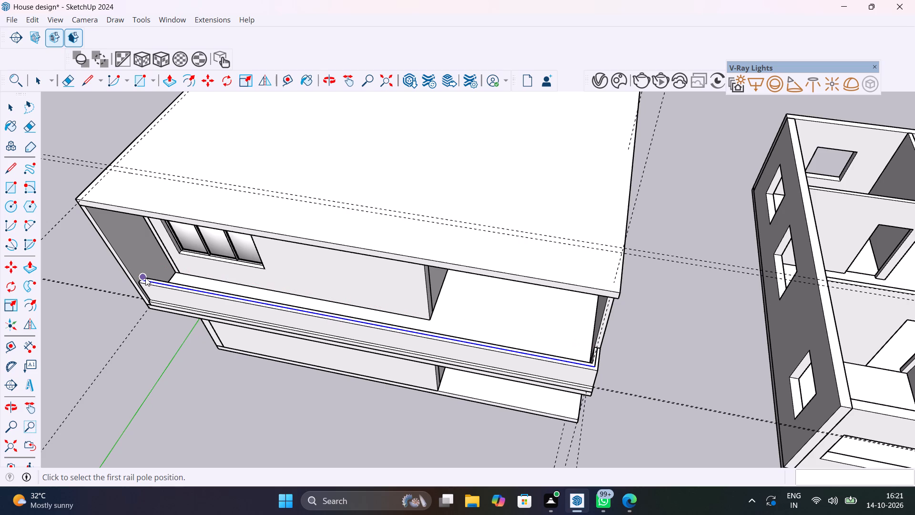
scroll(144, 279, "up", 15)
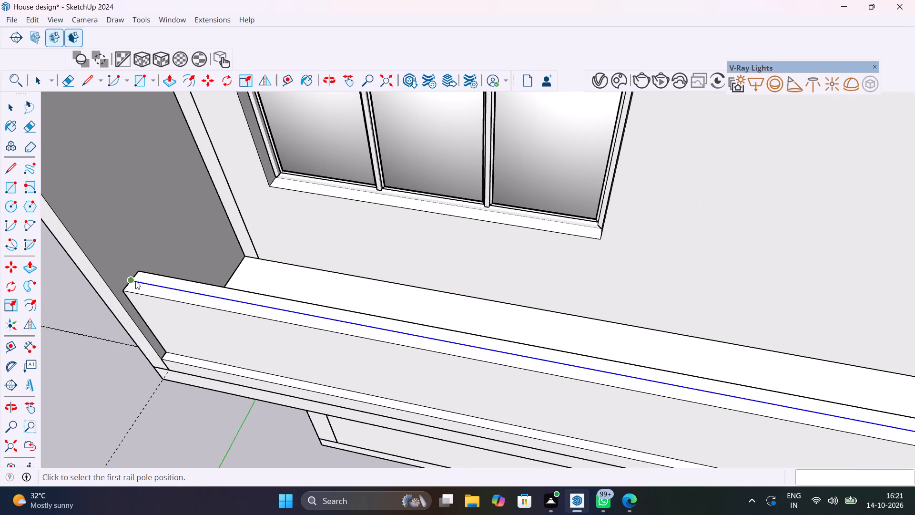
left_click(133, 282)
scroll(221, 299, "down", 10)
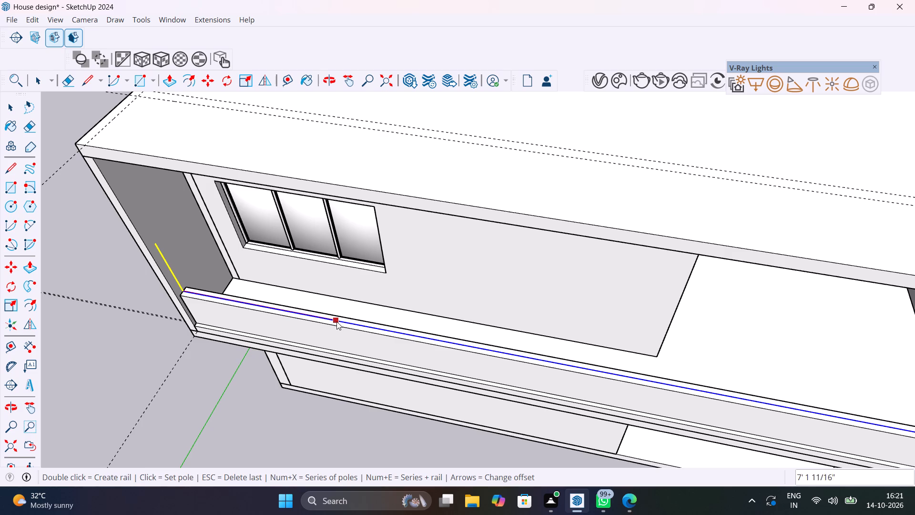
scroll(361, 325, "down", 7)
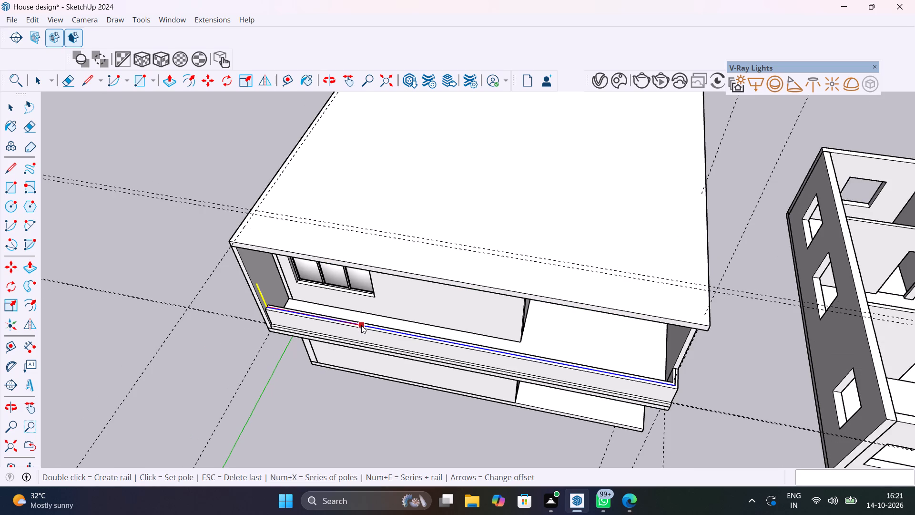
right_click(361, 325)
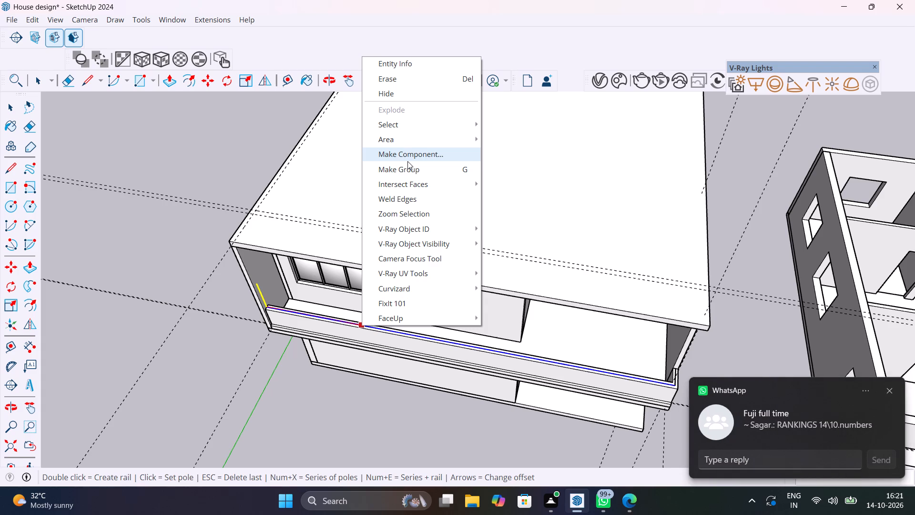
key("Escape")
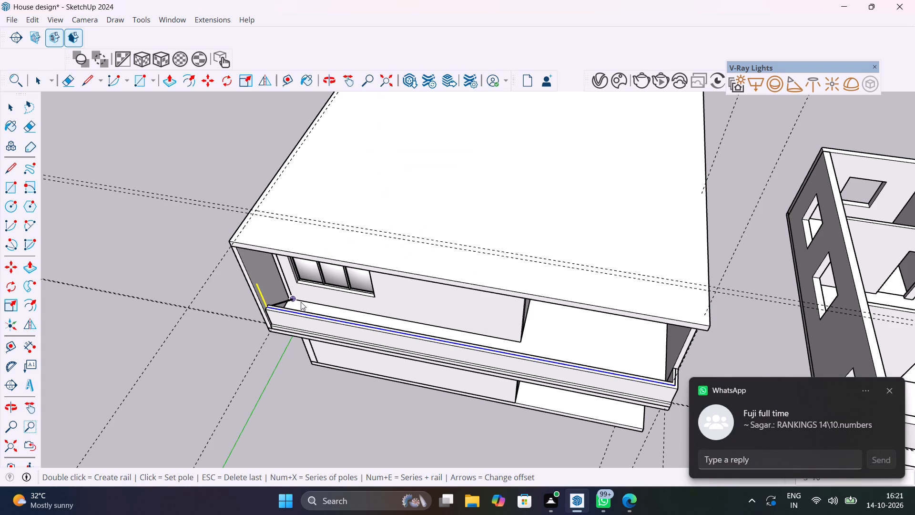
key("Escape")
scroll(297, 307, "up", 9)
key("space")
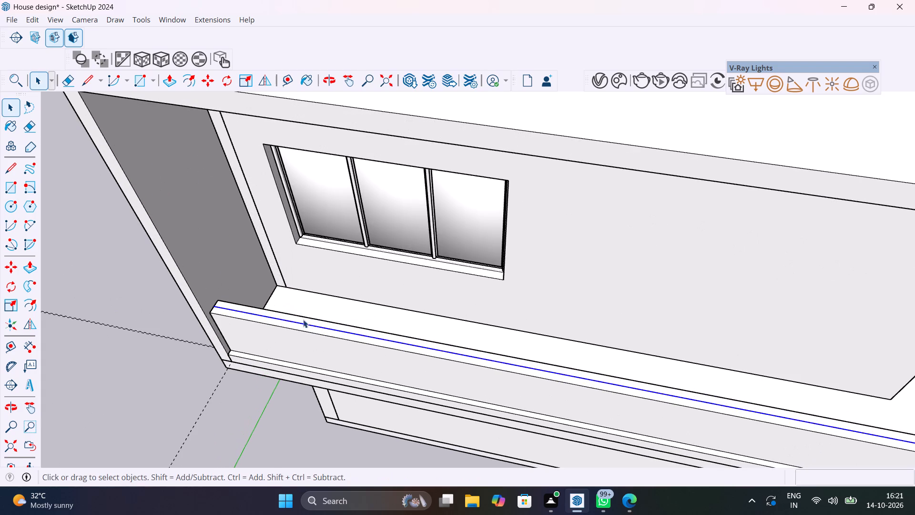
Check the divided centreline on the front parapet's top by selecting its segments one at a time.
left_click(326, 328)
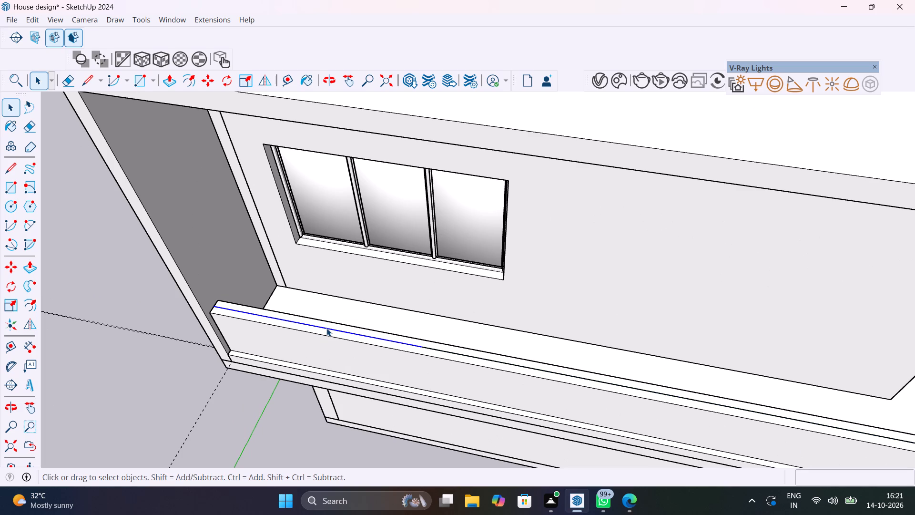
left_click(446, 350)
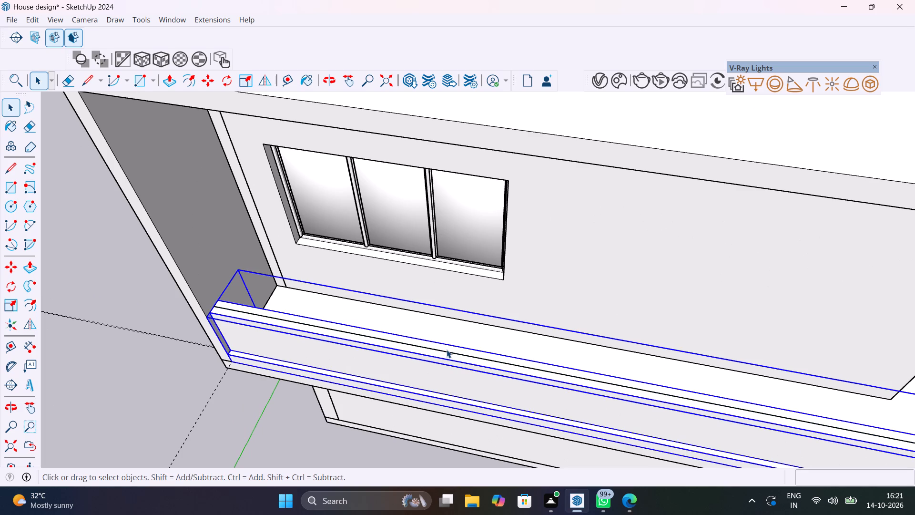
left_click(454, 352)
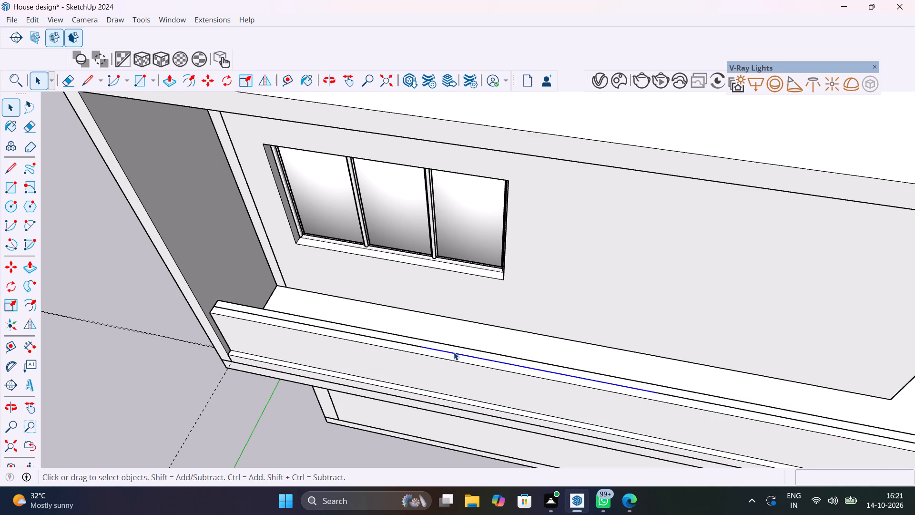
scroll(454, 352, "down", 6)
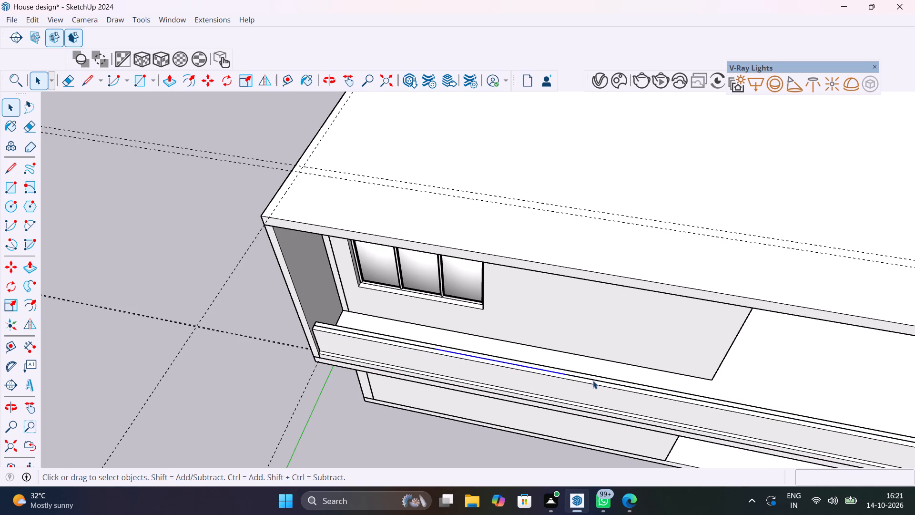
left_click(594, 379)
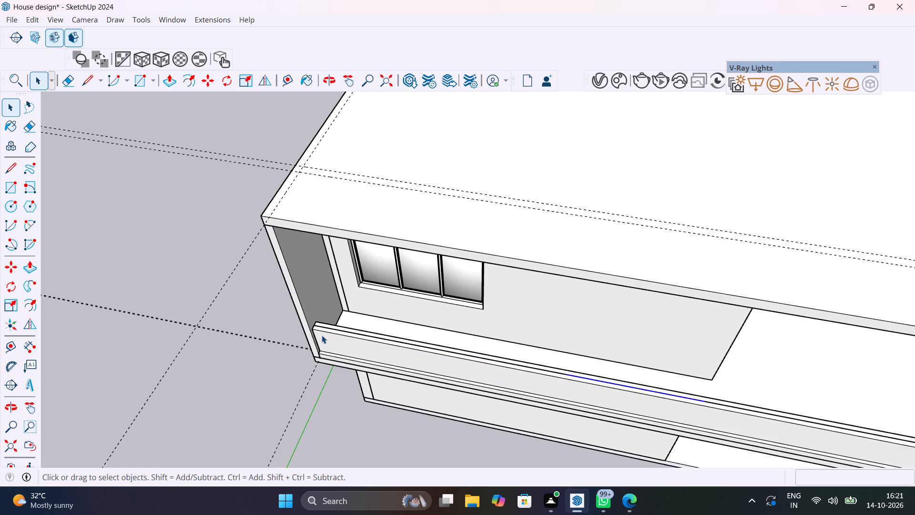
middle_click_drag(315, 324, 217, 284)
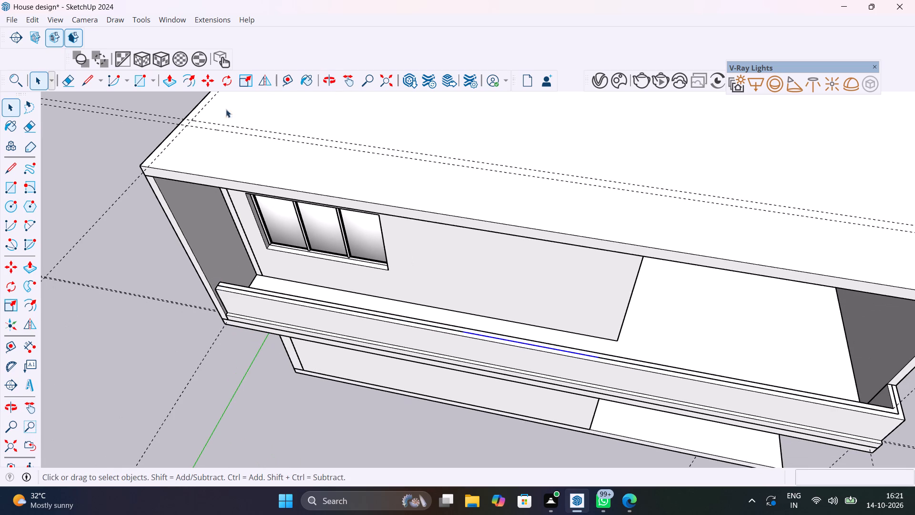
Set the MajRail railing to Type C and start drawing the rail.
left_click(227, 22)
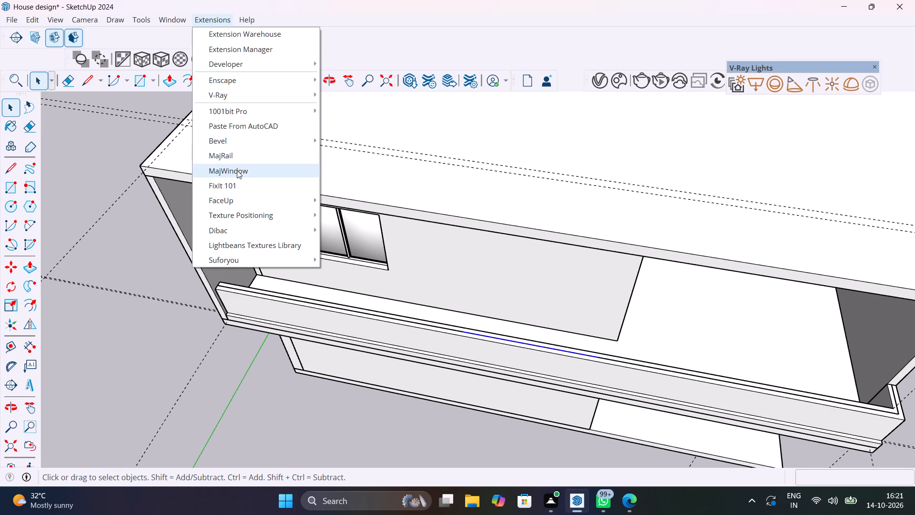
left_click(239, 161)
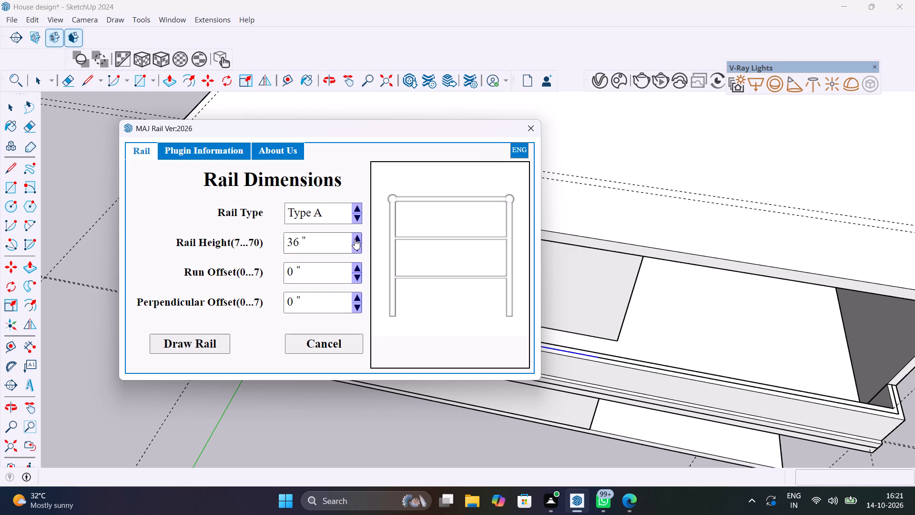
left_click(359, 218)
left_click(359, 218)
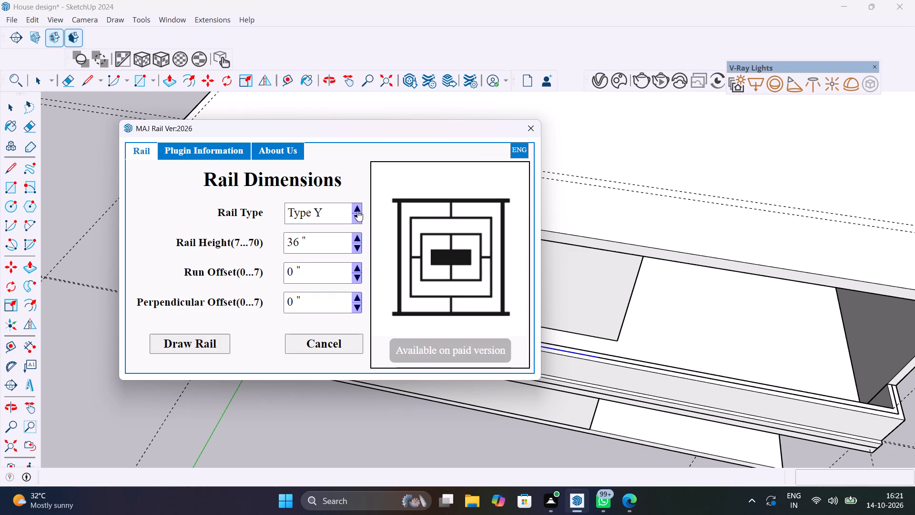
double_click(357, 210)
left_click(357, 210)
left_click(357, 210)
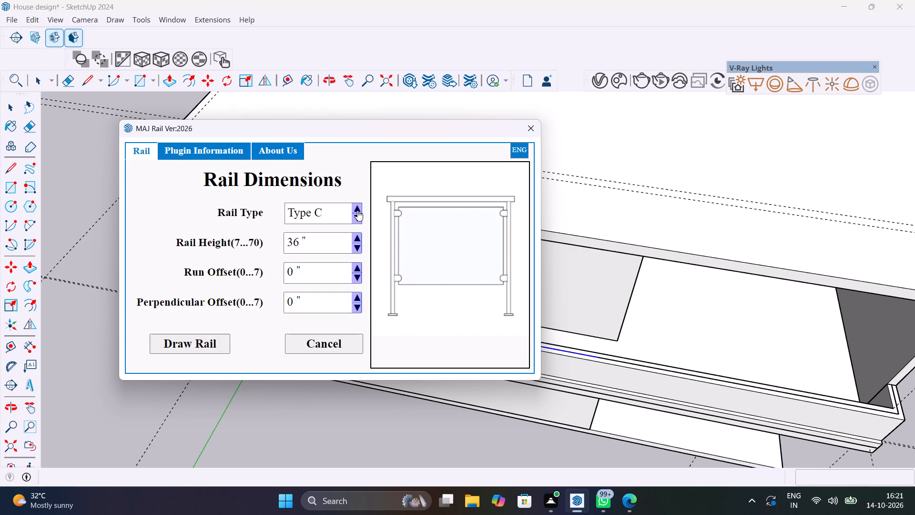
left_click(186, 346)
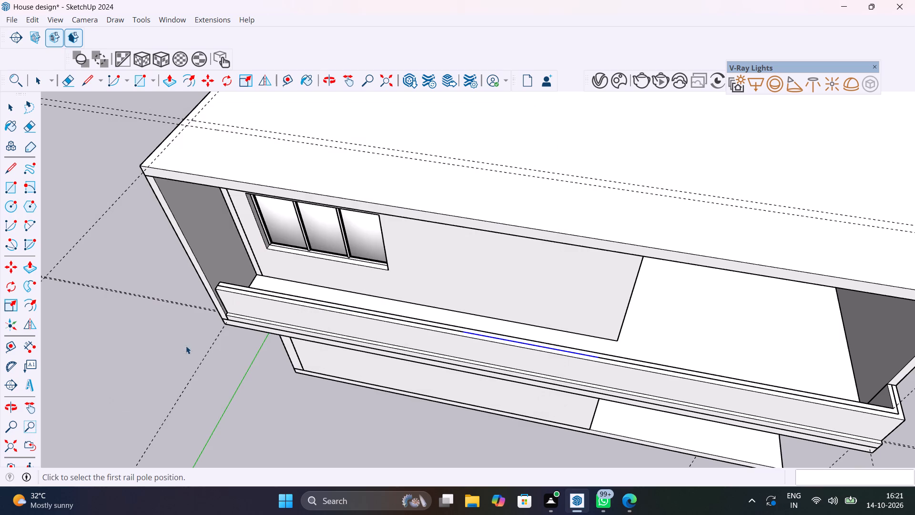
Place rail poles at the centreline's start, its four division points, the parapet corner and the return's end, and create the rail.
scroll(219, 287, "up", 7)
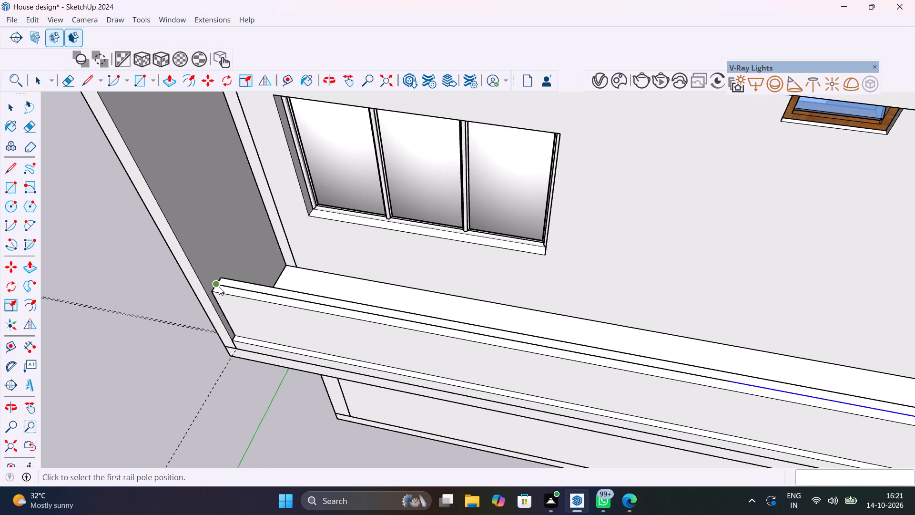
left_click(219, 287)
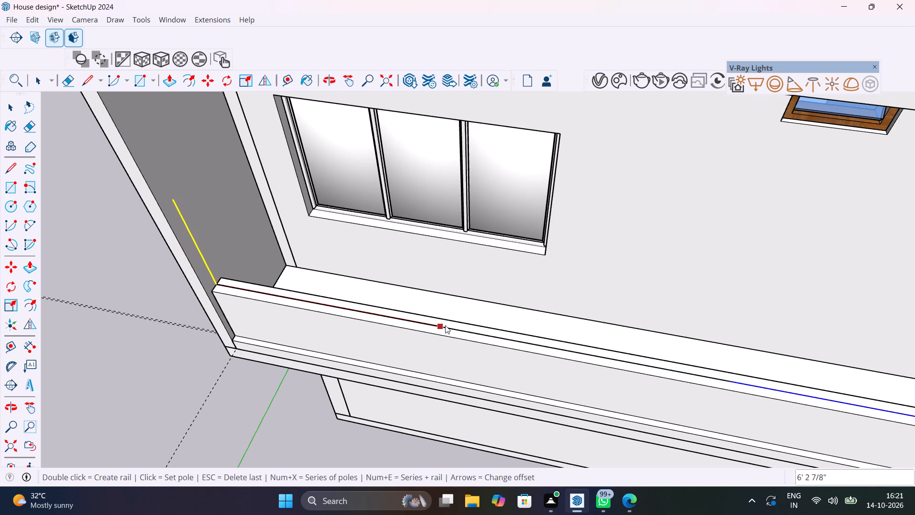
left_click(453, 329)
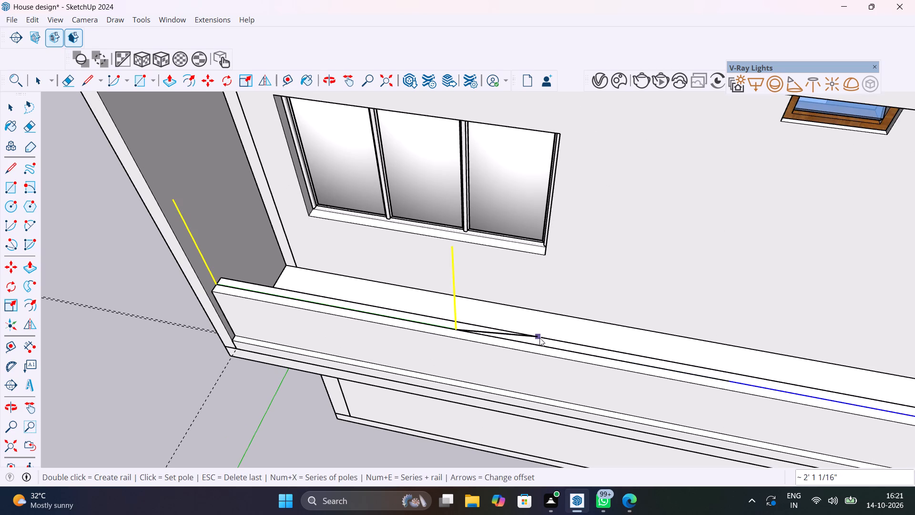
left_click(726, 381)
middle_click_drag(723, 362, 376, 305)
left_click(580, 374)
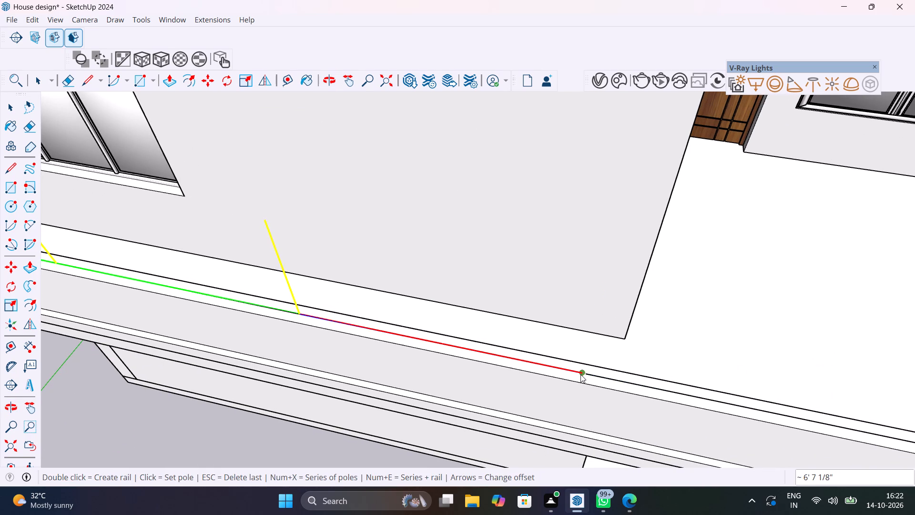
scroll(580, 374, "down", 10)
middle_click_drag(580, 374, 414, 334, "shift")
scroll(414, 334, "up", 1)
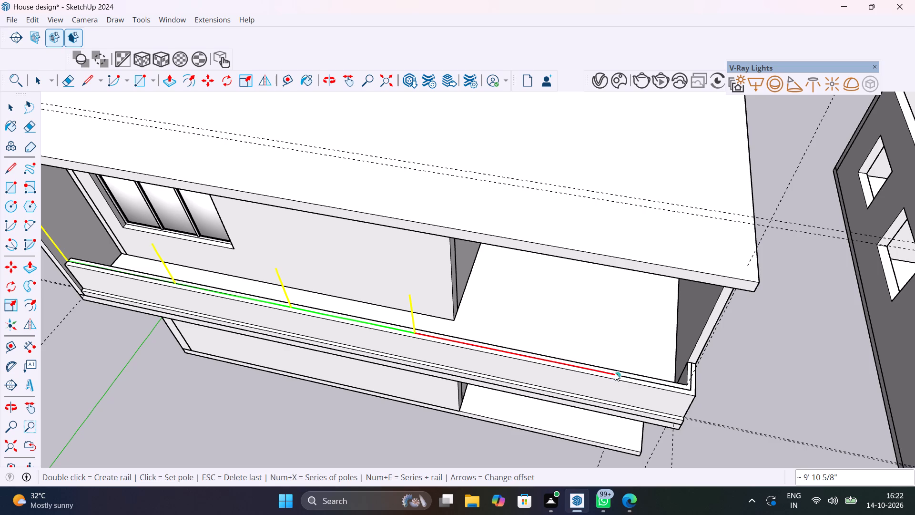
left_click(551, 360)
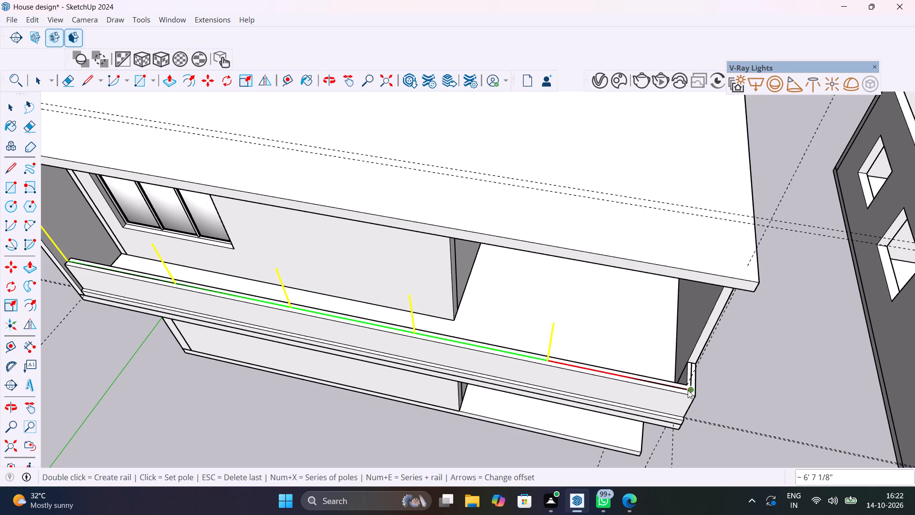
scroll(688, 390, "up", 10)
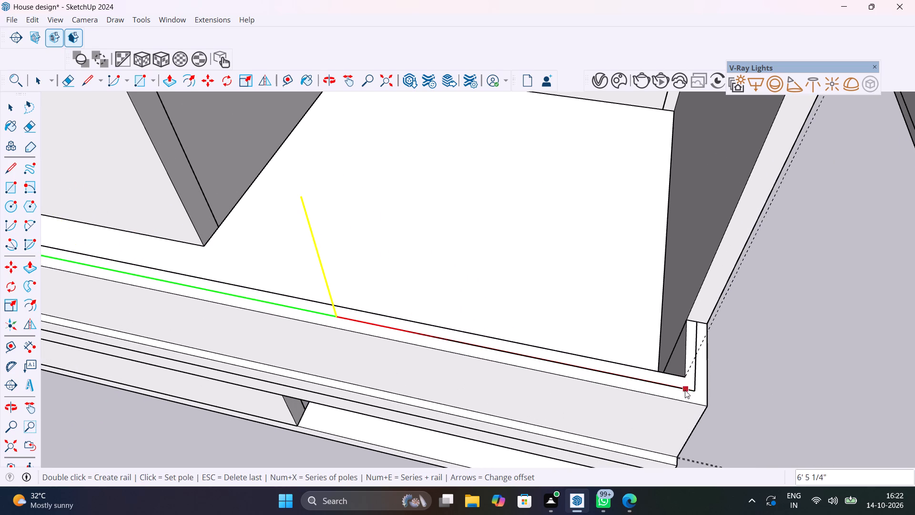
left_click(693, 391)
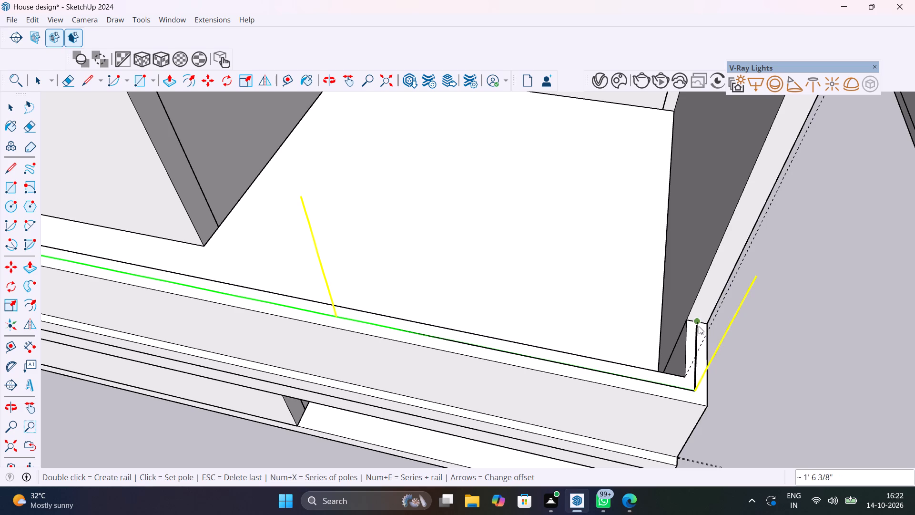
double_click(699, 326)
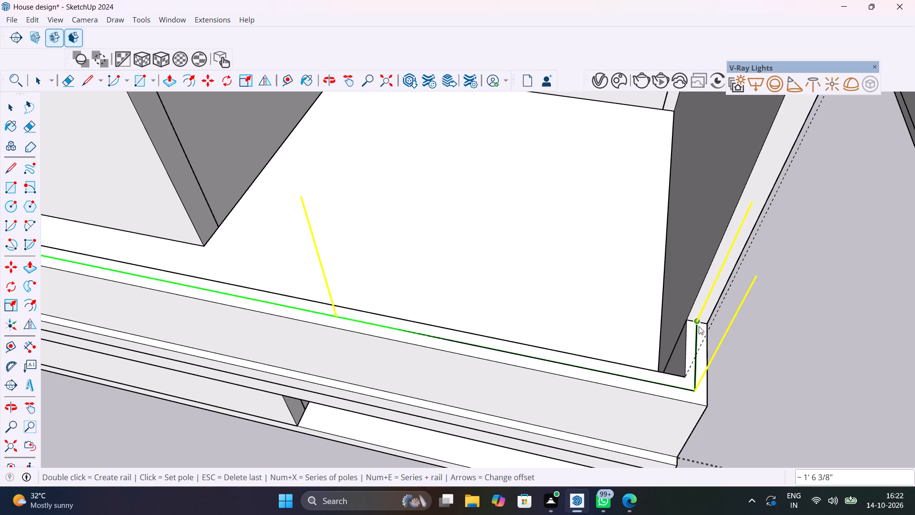
Finish the Type C rail at the parapet return's end, generating the railing, and clear the selection.
double_click(699, 326)
scroll(699, 326, "down", 6)
scroll(690, 371, "down", 3)
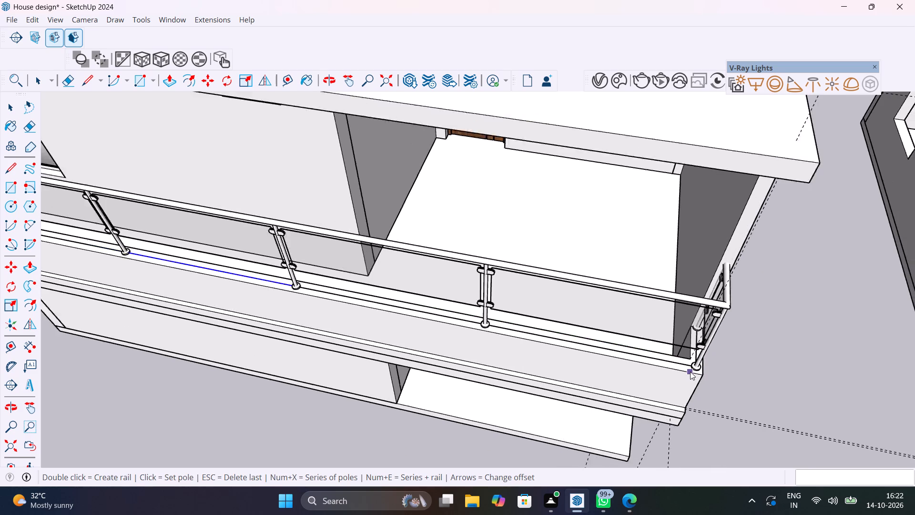
scroll(690, 371, "down", 8)
middle_click_drag(690, 372, 688, 292)
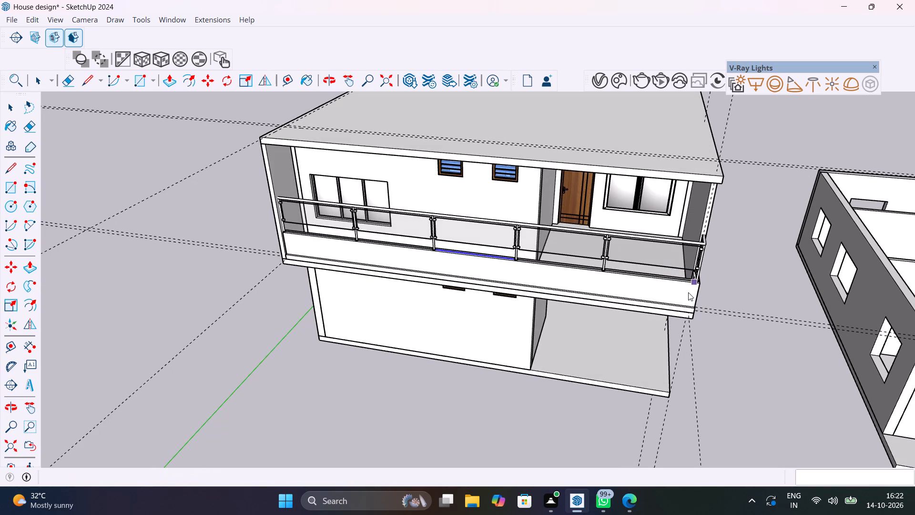
key("space")
left_click(316, 395)
Examine the balcony railing and the house's front and side elevations from several angles and distances.
middle_click_drag(421, 392, 476, 306)
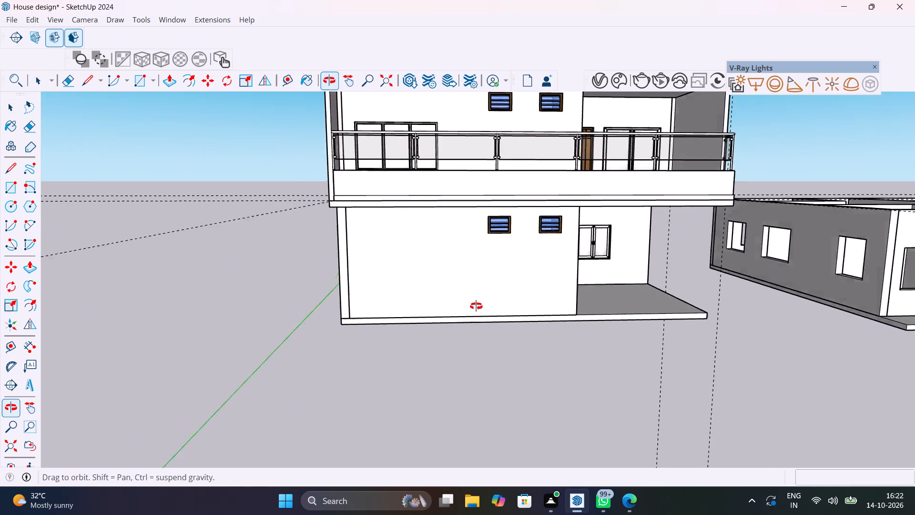
middle_click_drag(476, 306, 318, 350)
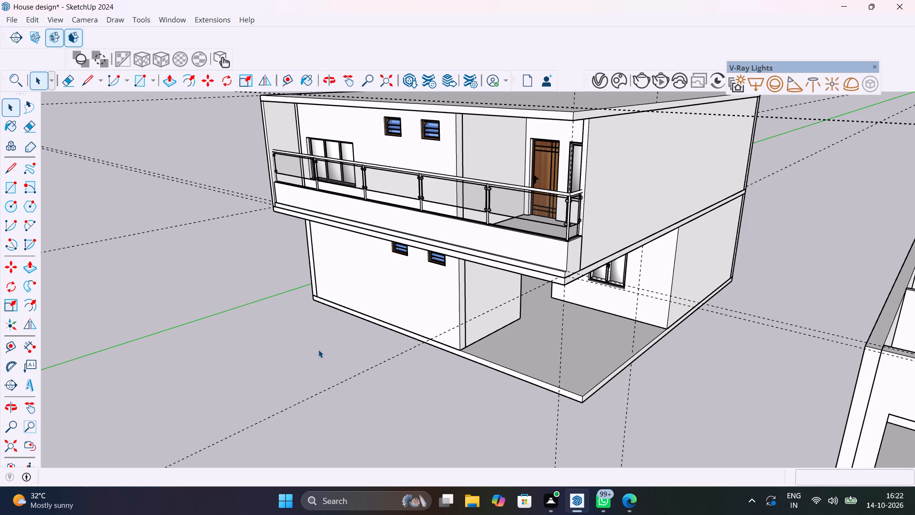
middle_click_drag(466, 305, 561, 388)
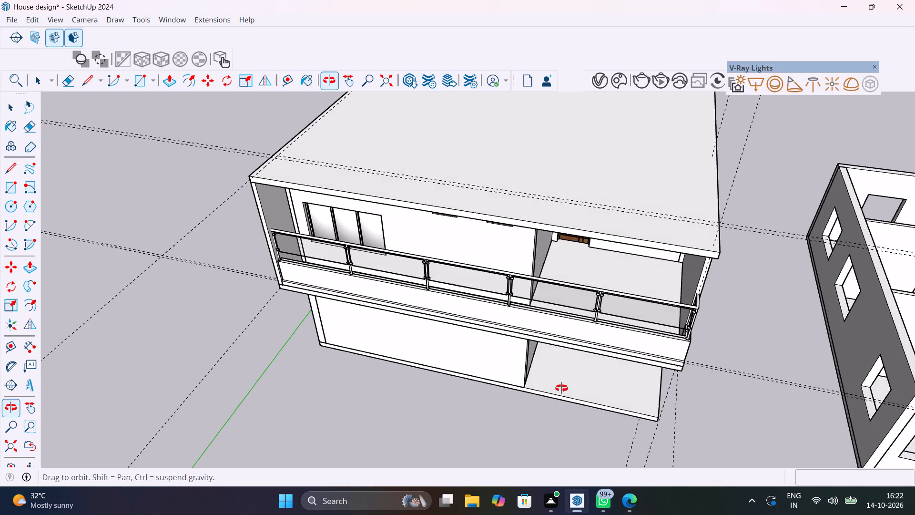
middle_click_drag(561, 388, 471, 370)
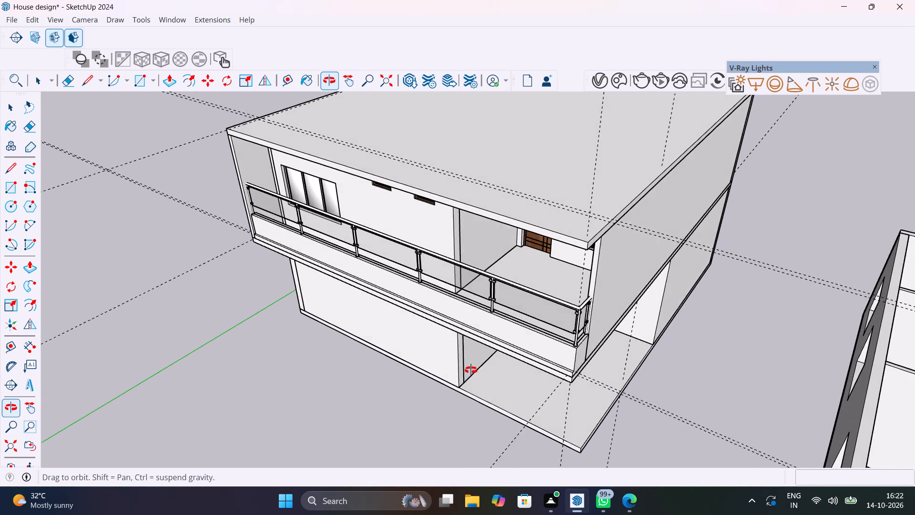
middle_click_drag(471, 370, 538, 396)
scroll(341, 272, "up", 12)
middle_click_drag(372, 334, 410, 318)
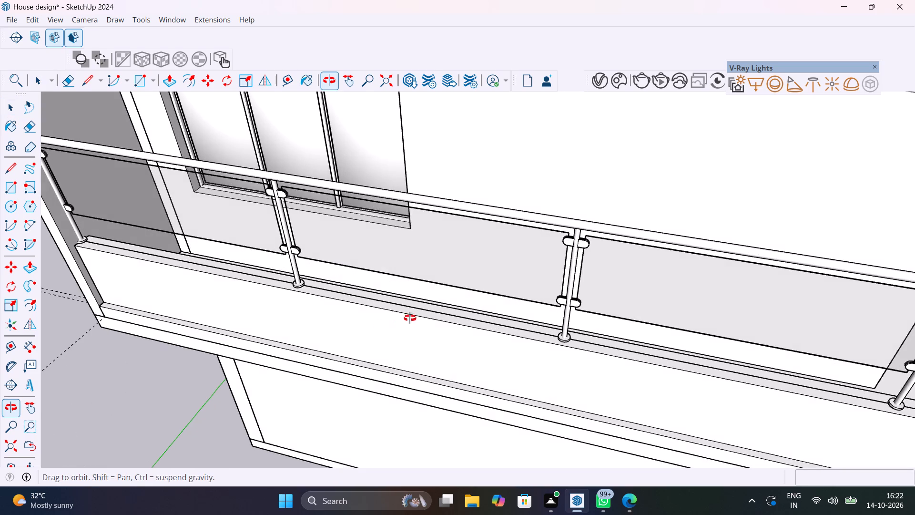
middle_click_drag(410, 318, 418, 318)
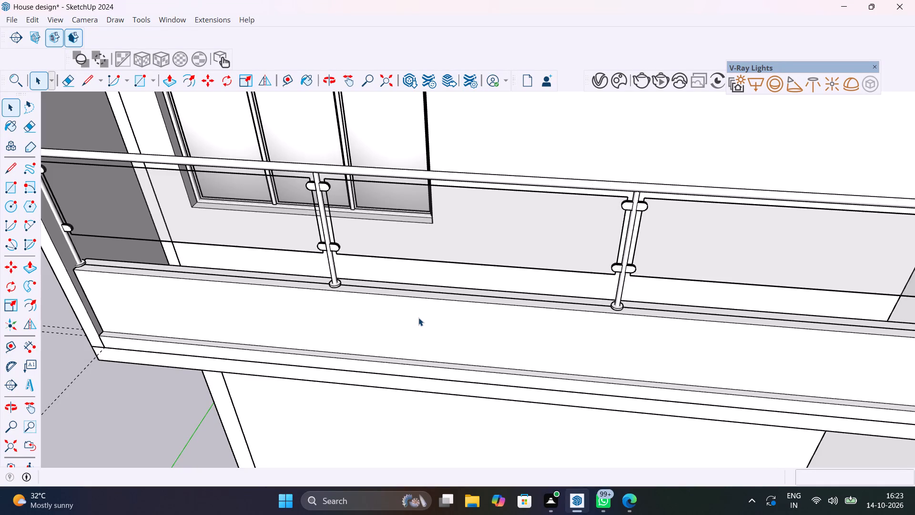
scroll(418, 318, "down", 9)
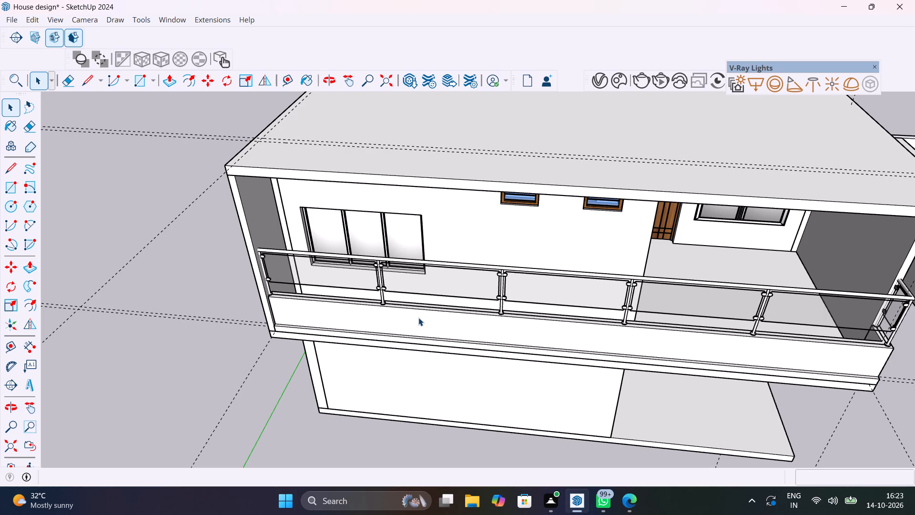
scroll(429, 314, "down", 6)
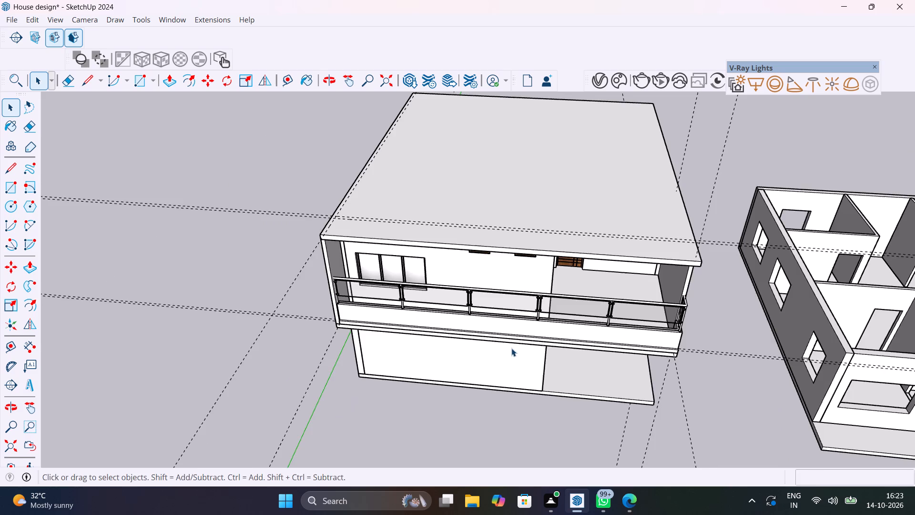
middle_click_drag(511, 345, 415, 264)
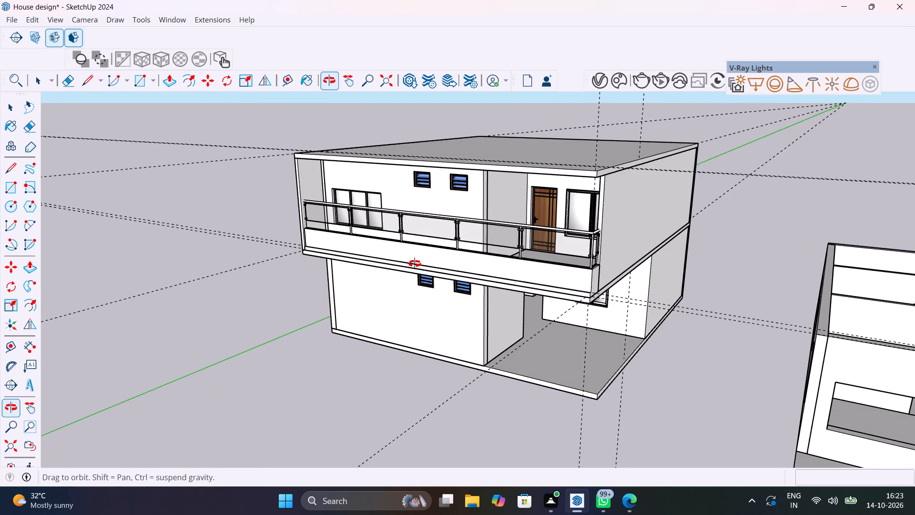
middle_click_drag(415, 264, 417, 329)
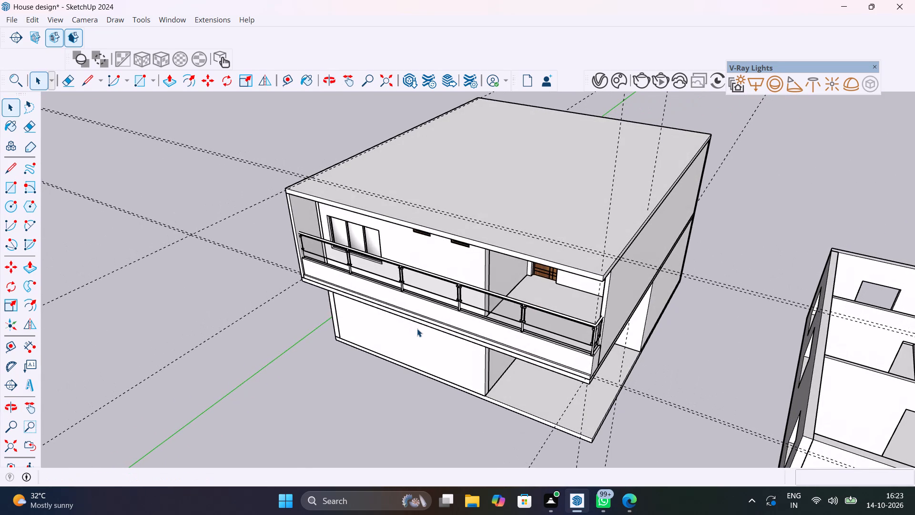
middle_click_drag(487, 321, 565, 274)
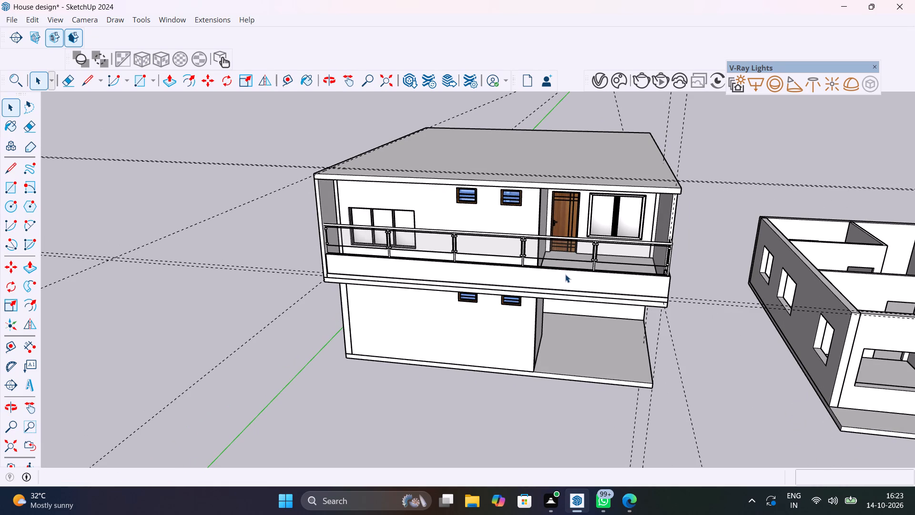
scroll(355, 247, "up", 8)
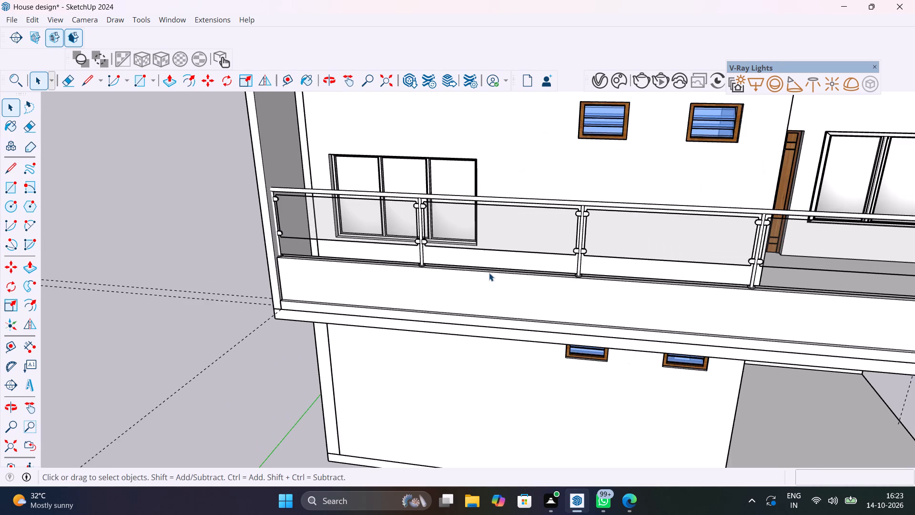
middle_click_drag(489, 273, 246, 207)
scroll(315, 225, "down", 8)
middle_click_drag(371, 271, 448, 283)
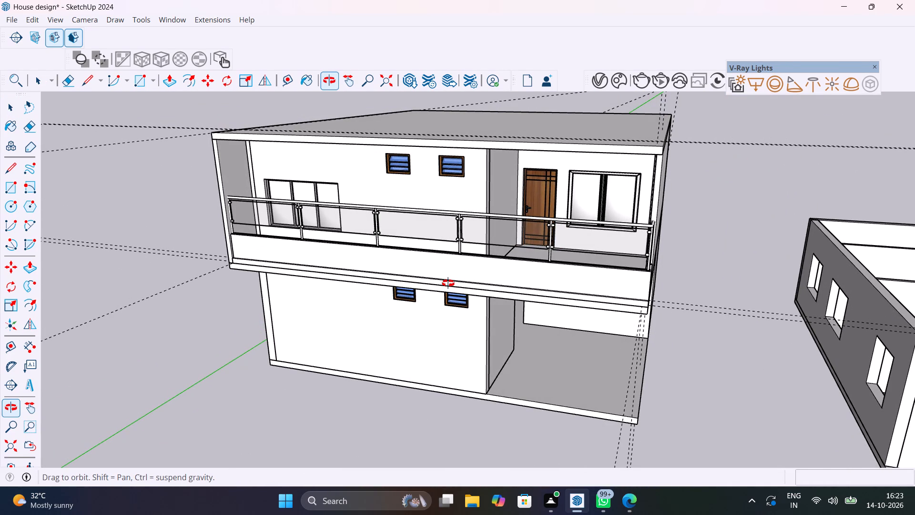
middle_click_drag(448, 283, 483, 309)
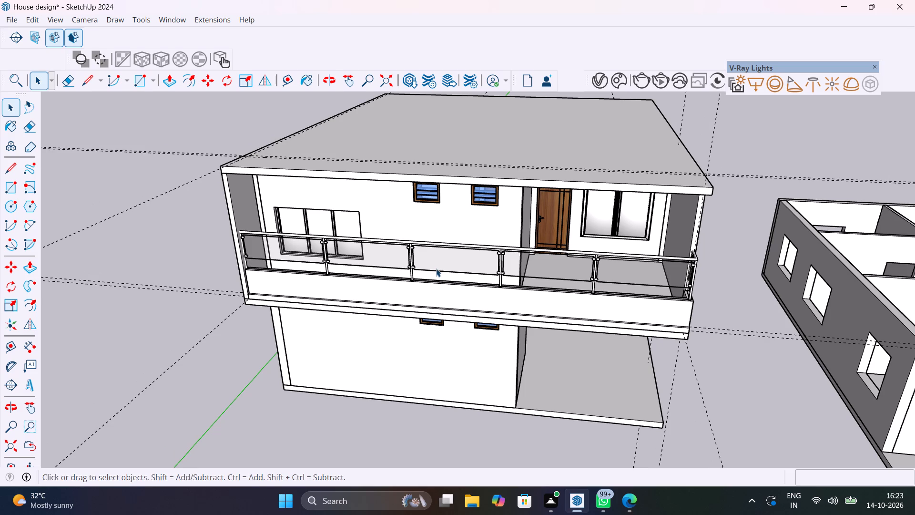
middle_click_drag(505, 241, 462, 271)
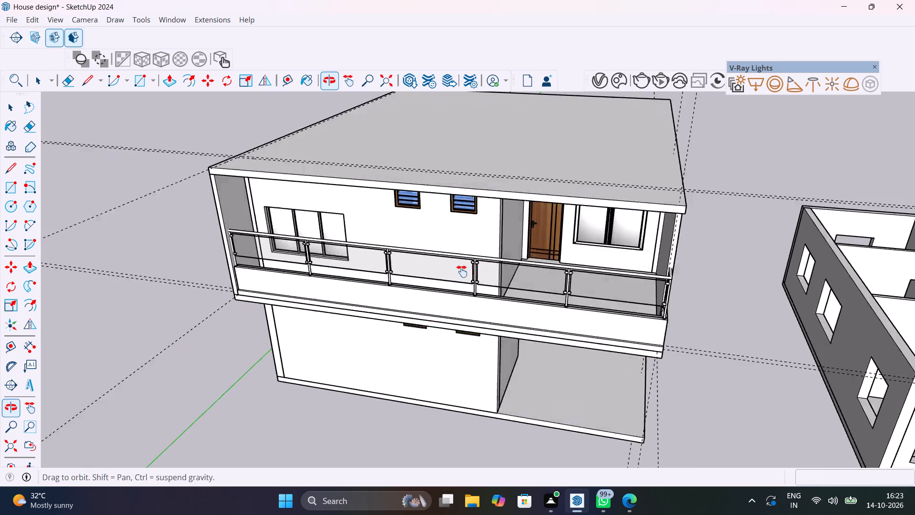
middle_click_drag(462, 271, 512, 227)
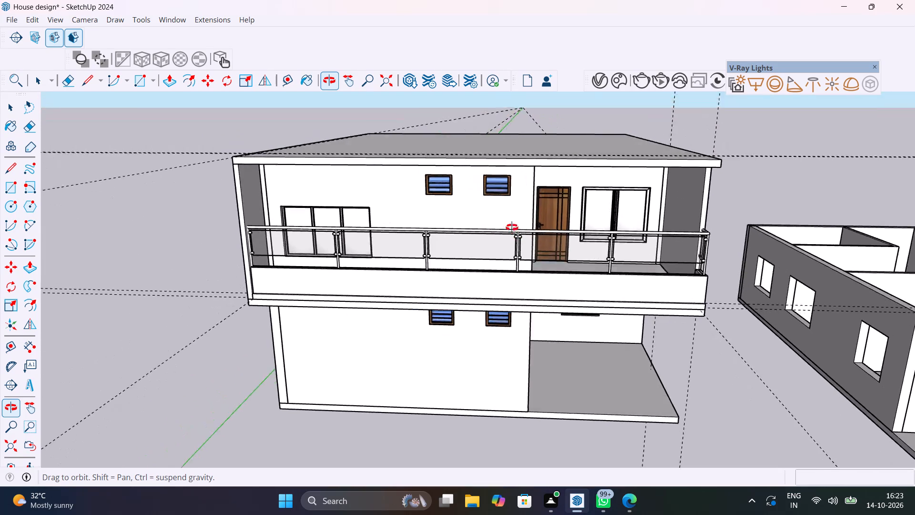
middle_click_drag(512, 227, 507, 246)
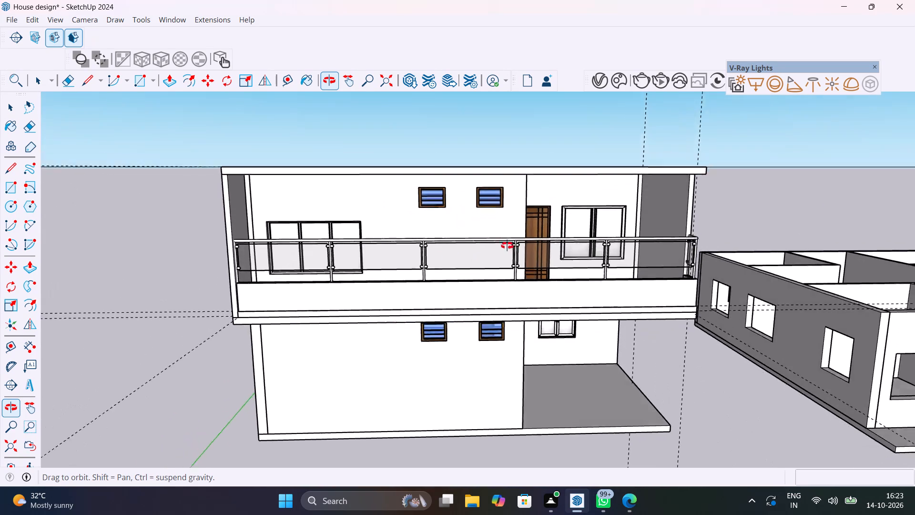
middle_click_drag(507, 246, 488, 268)
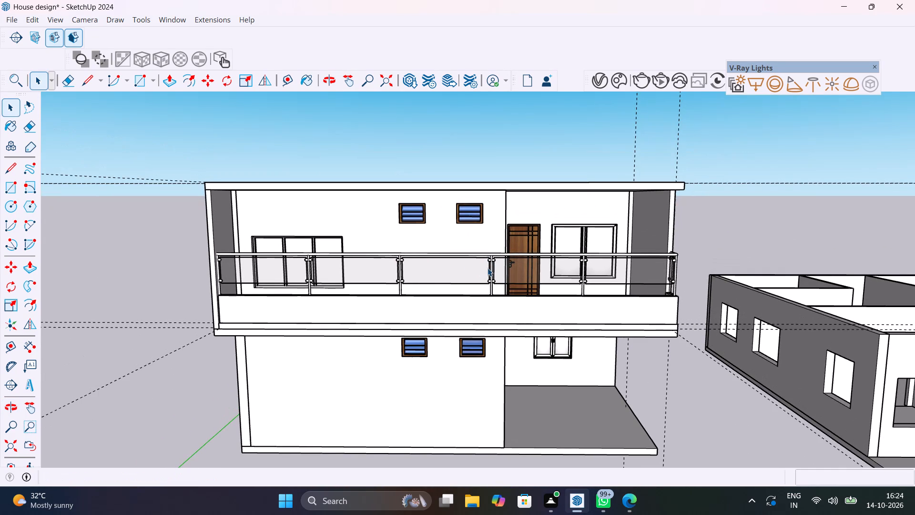
scroll(488, 268, "down", 1)
middle_click_drag(485, 268, 479, 260)
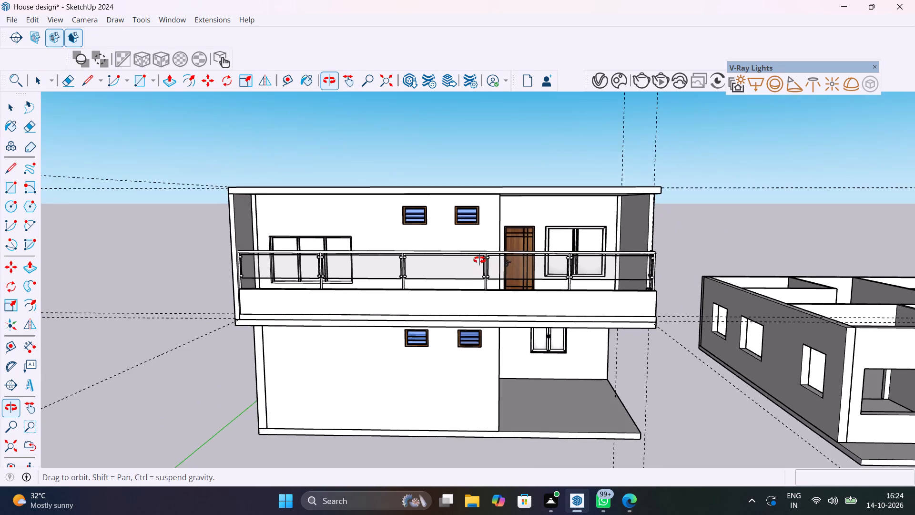
middle_click_drag(479, 260, 477, 252)
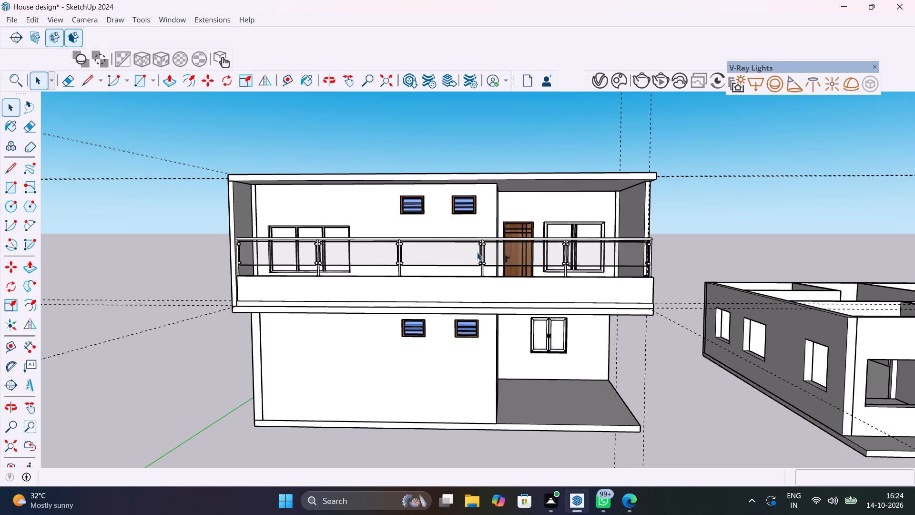
scroll(470, 300, "down", 4)
middle_click_drag(471, 299, 456, 354)
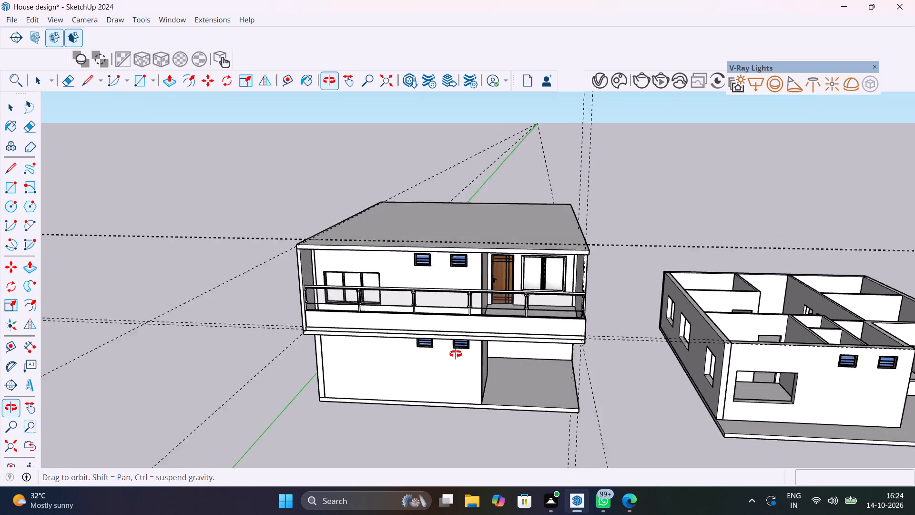
middle_click_drag(456, 354, 452, 379)
scroll(419, 287, "up", 9)
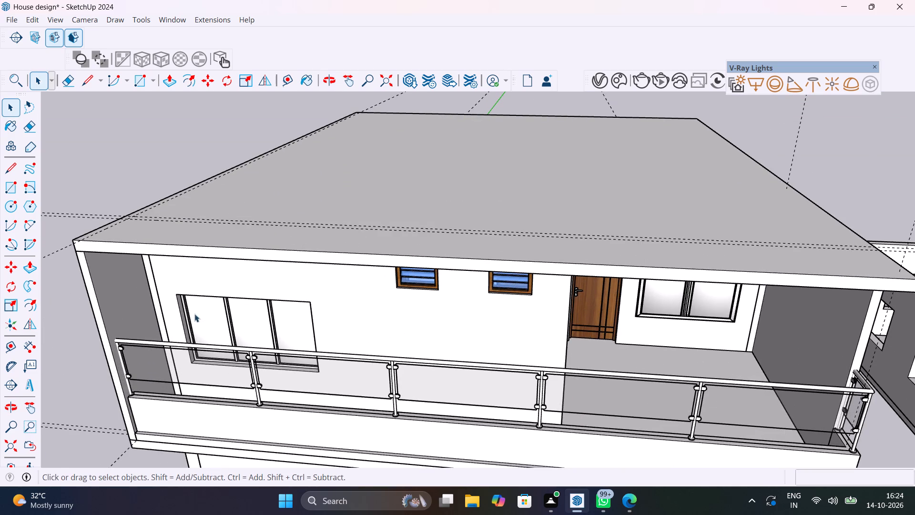
middle_click_drag(179, 356, 473, 319)
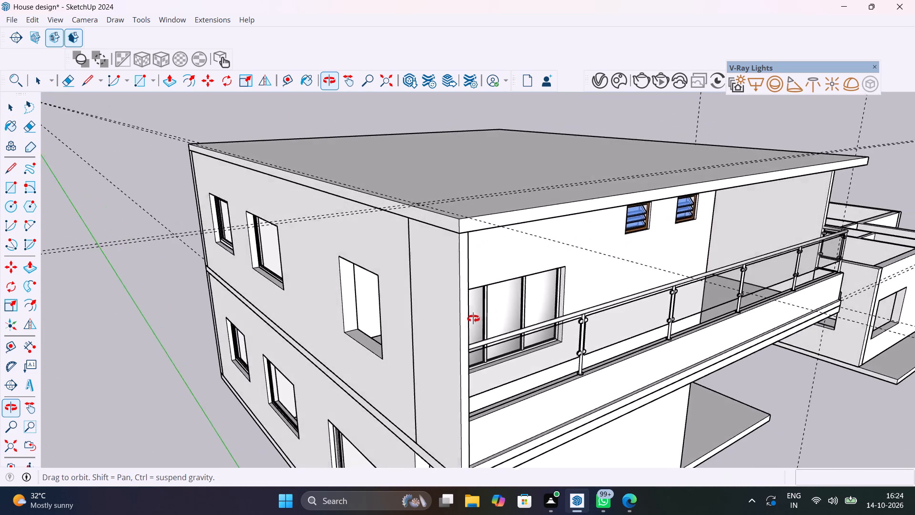
middle_click_drag(473, 319, 135, 279)
scroll(295, 330, "down", 6)
middle_click_drag(325, 345, 340, 355)
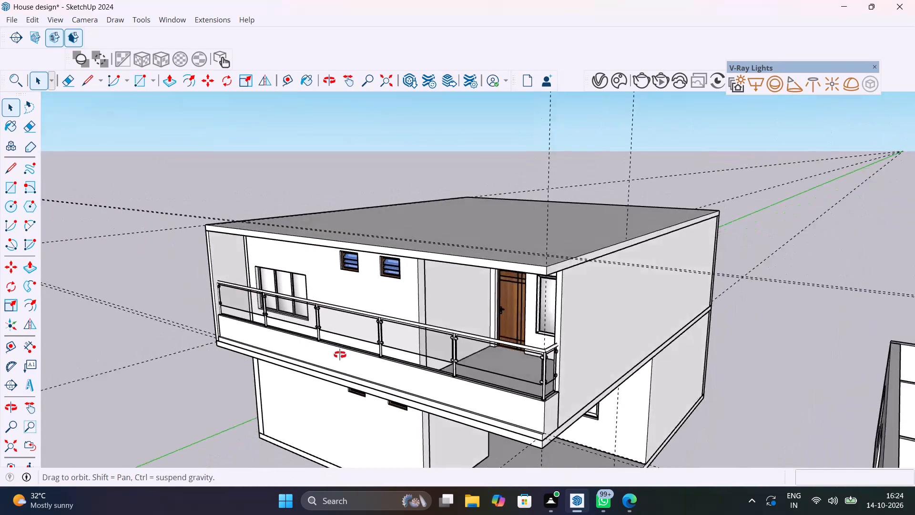
middle_click_drag(340, 355, 354, 332)
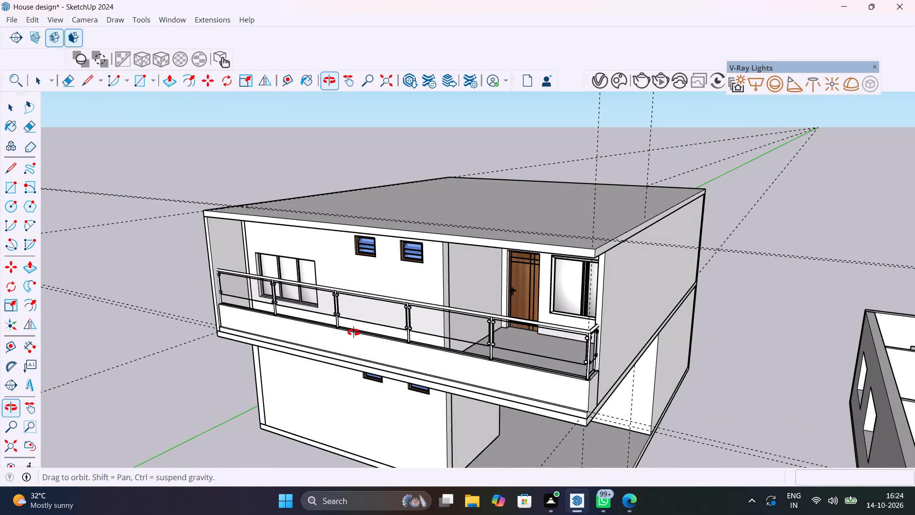
middle_click_drag(354, 332, 379, 337)
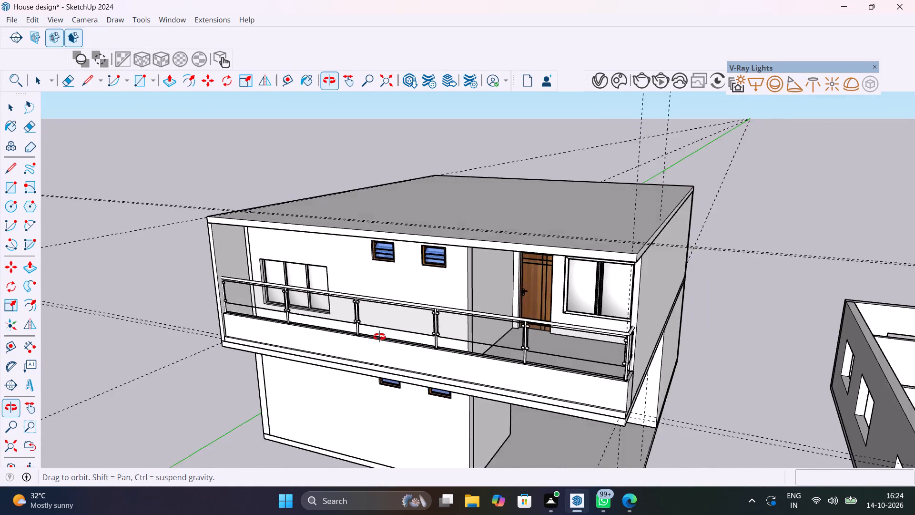
middle_click_drag(379, 337, 484, 356)
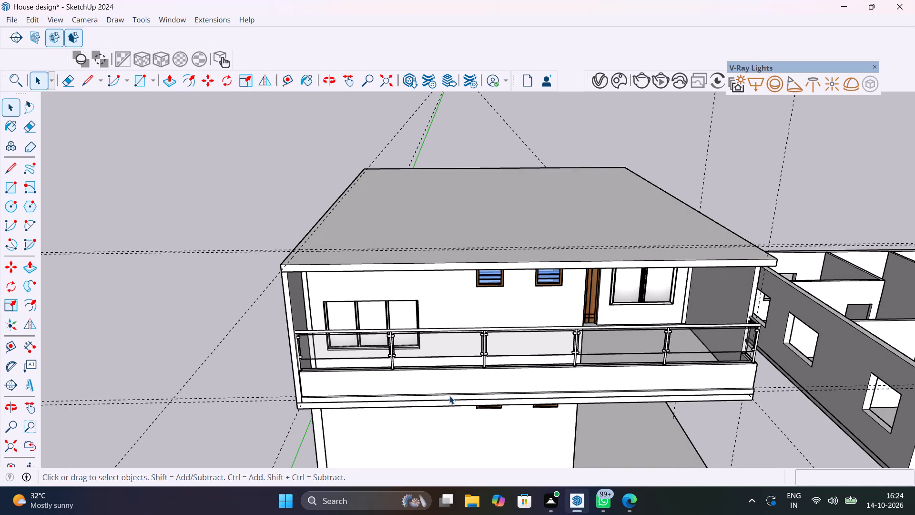
Inspect the railing's pole bases, the front parapet's face and the ledge below it up close.
scroll(399, 360, "up", 5)
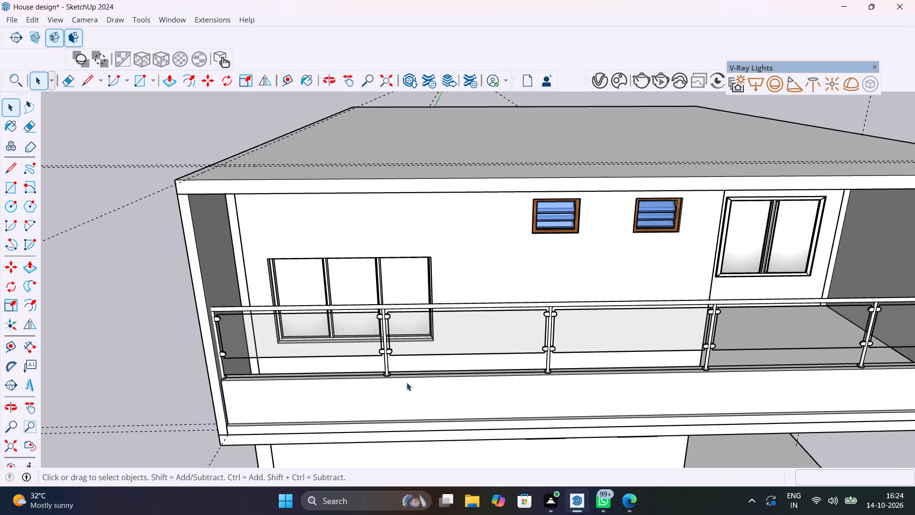
middle_click_drag(407, 382, 468, 396)
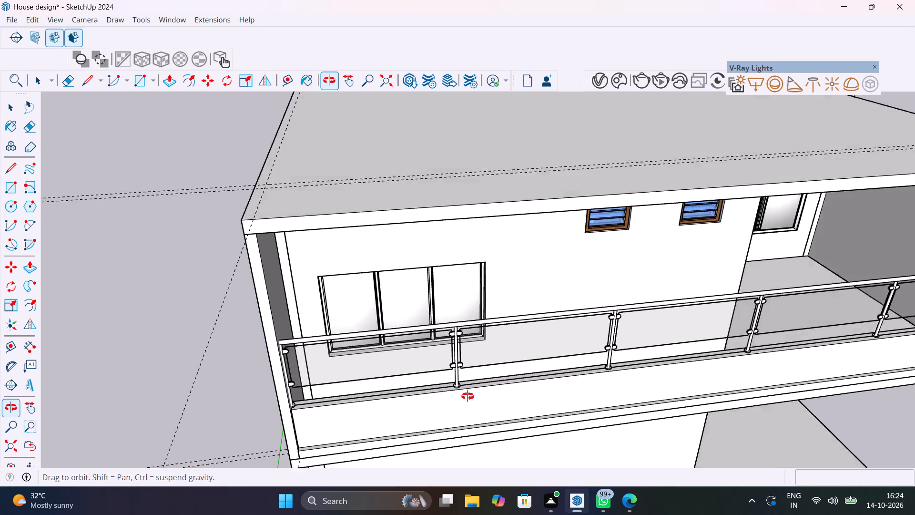
middle_click_drag(468, 396, 440, 397)
scroll(404, 398, "up", 2)
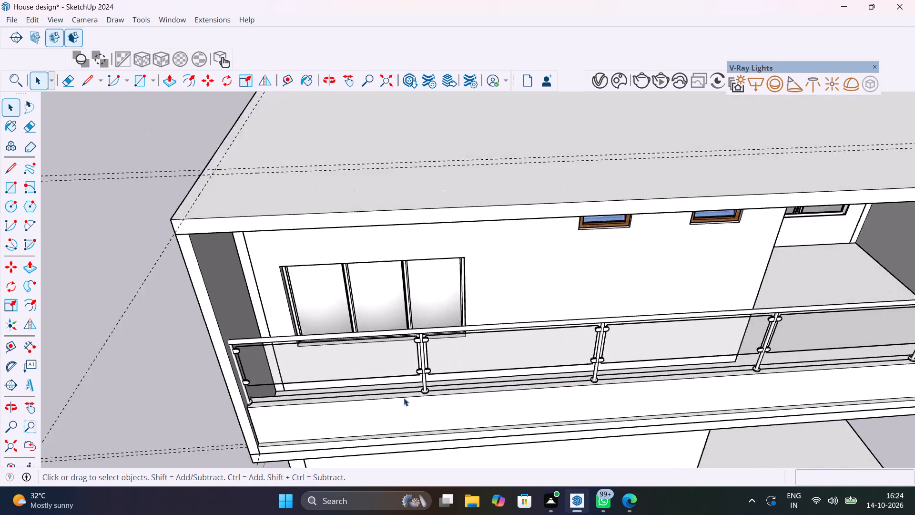
scroll(404, 398, "up", 8)
middle_click_drag(404, 397, 428, 281)
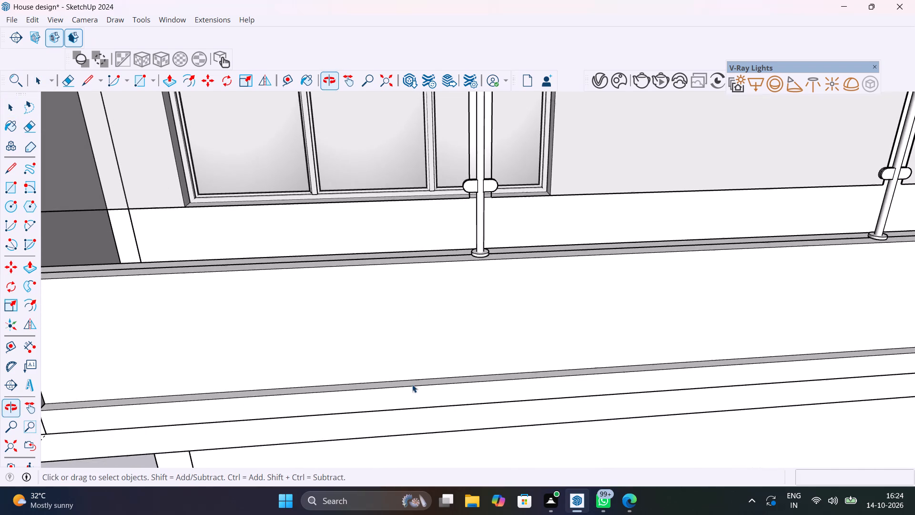
scroll(396, 390, "up", 5)
middle_click_drag(396, 387, 418, 321)
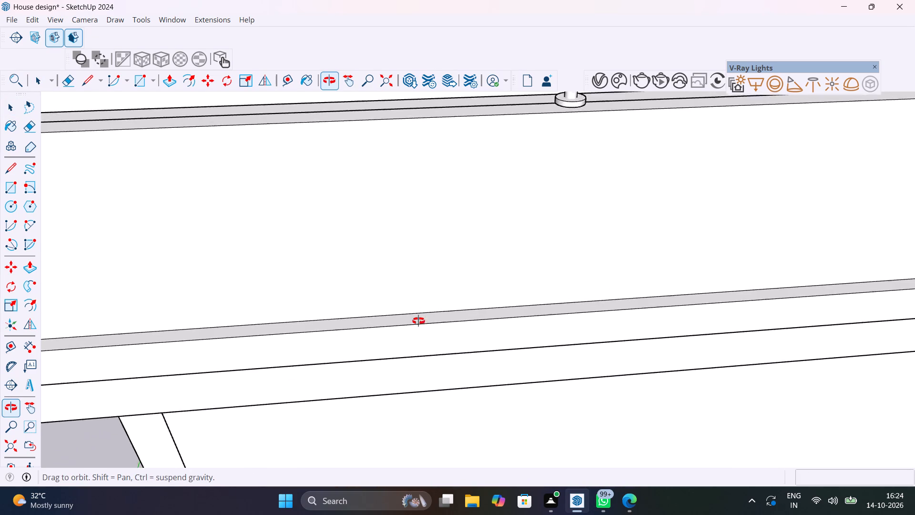
middle_click_drag(418, 321, 396, 362)
scroll(399, 367, "down", 5)
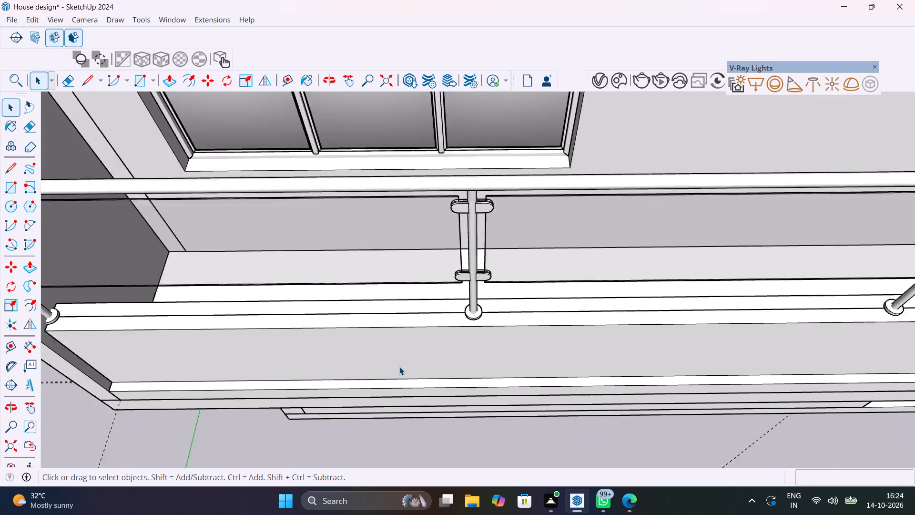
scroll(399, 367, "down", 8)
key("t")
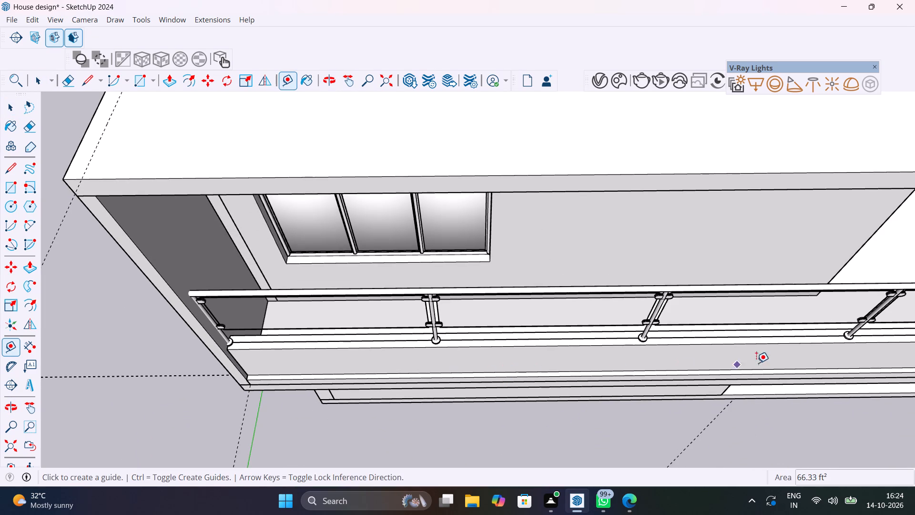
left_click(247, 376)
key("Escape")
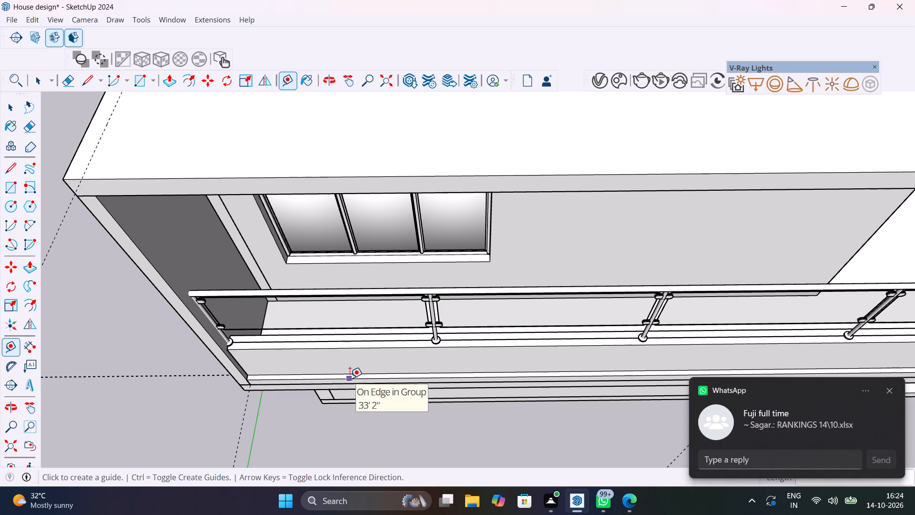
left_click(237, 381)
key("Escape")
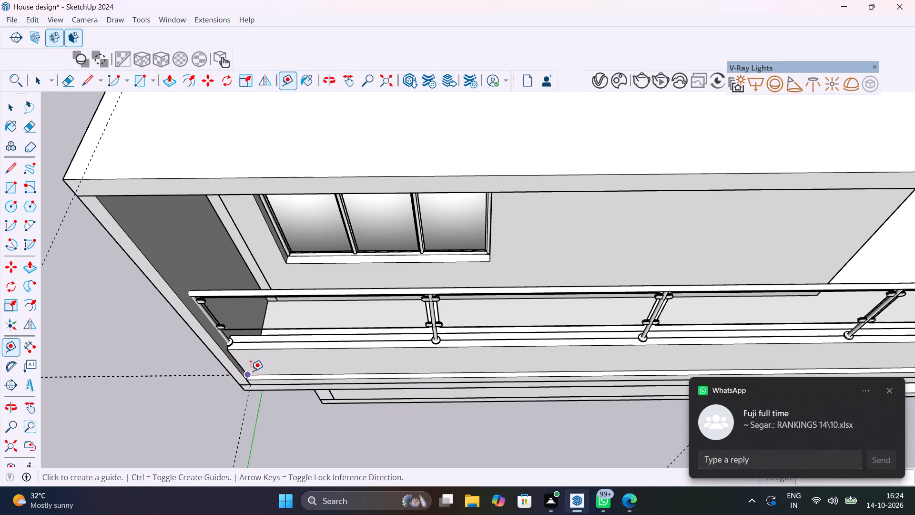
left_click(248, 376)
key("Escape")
Place two guides across the ledge below the balcony parapet, about 4' from the side wall corner and about 3' 11" further along.
scroll(259, 376, "up", 9)
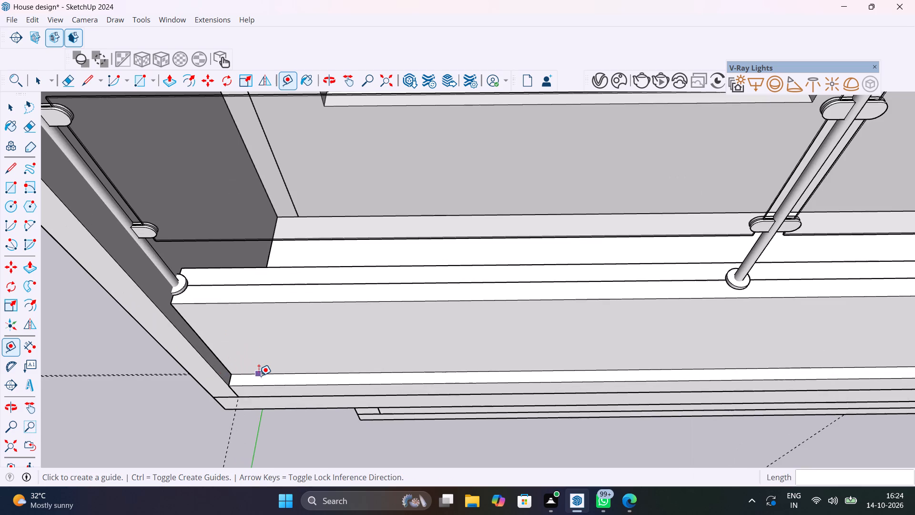
scroll(229, 381, "up", 9)
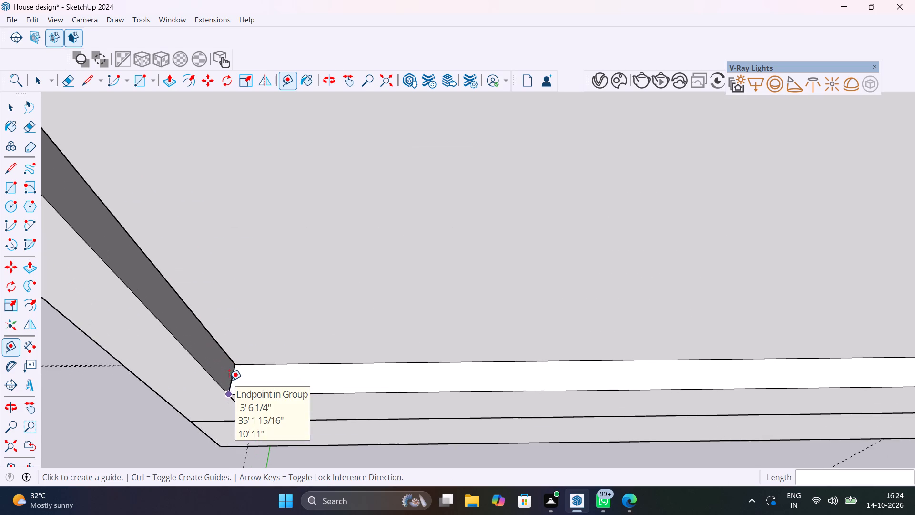
scroll(229, 381, "up", 1)
left_click(234, 376)
scroll(358, 388, "down", 20)
scroll(358, 388, "down", 1)
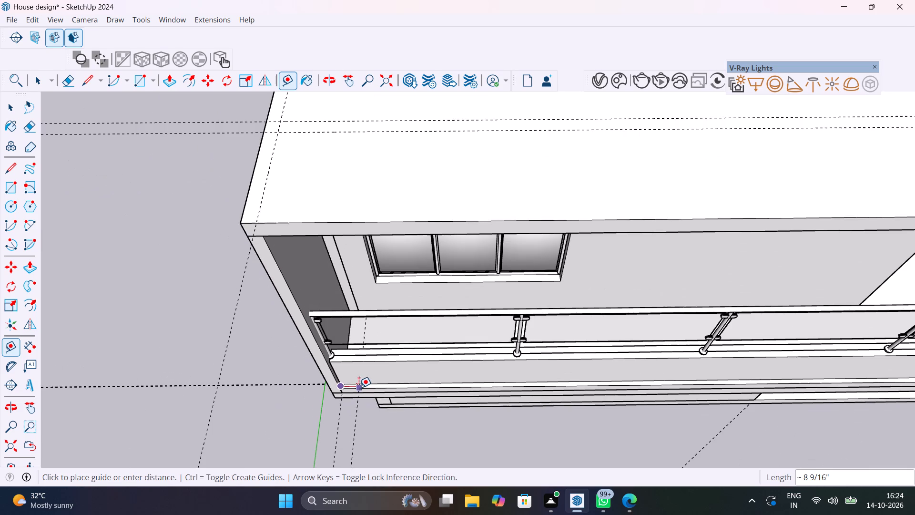
left_click(447, 388)
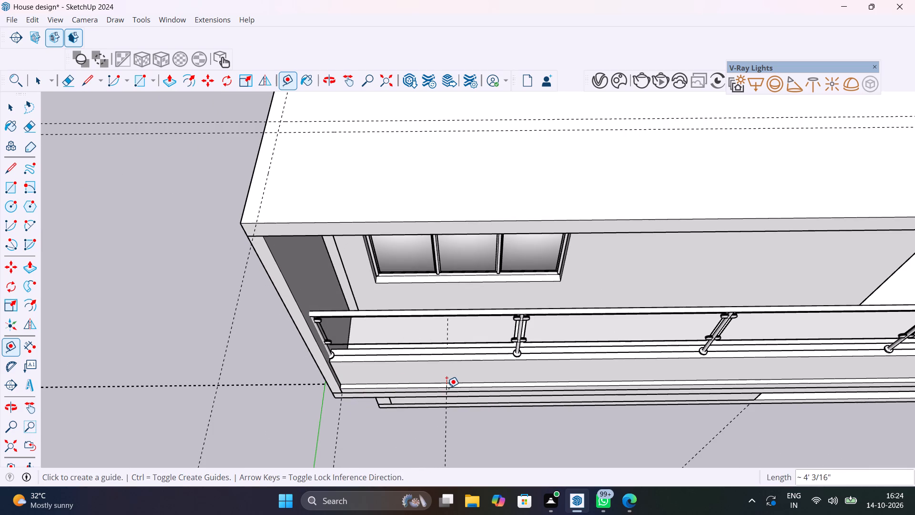
left_click(447, 395)
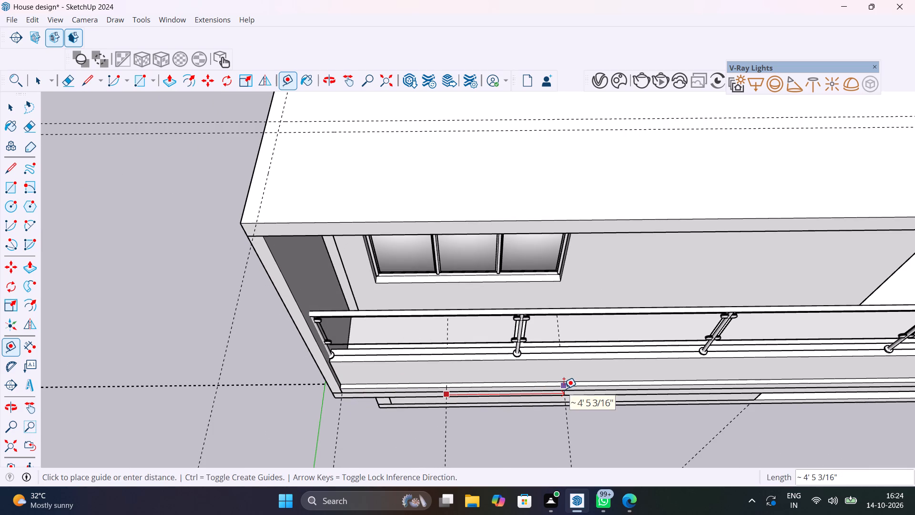
left_click(551, 389)
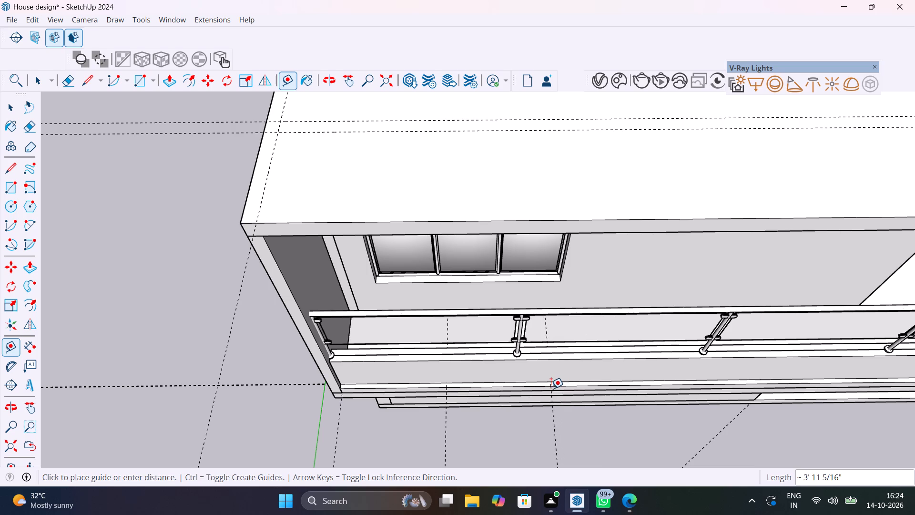
Open the roof slab group for editing and select its underside face above the balcony.
middle_click_drag(502, 393, 450, 374)
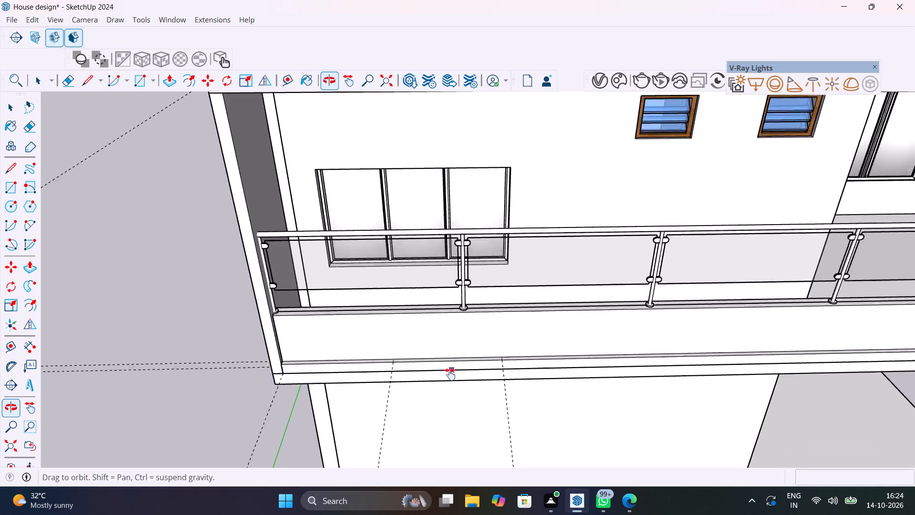
middle_click_drag(450, 374, 437, 428)
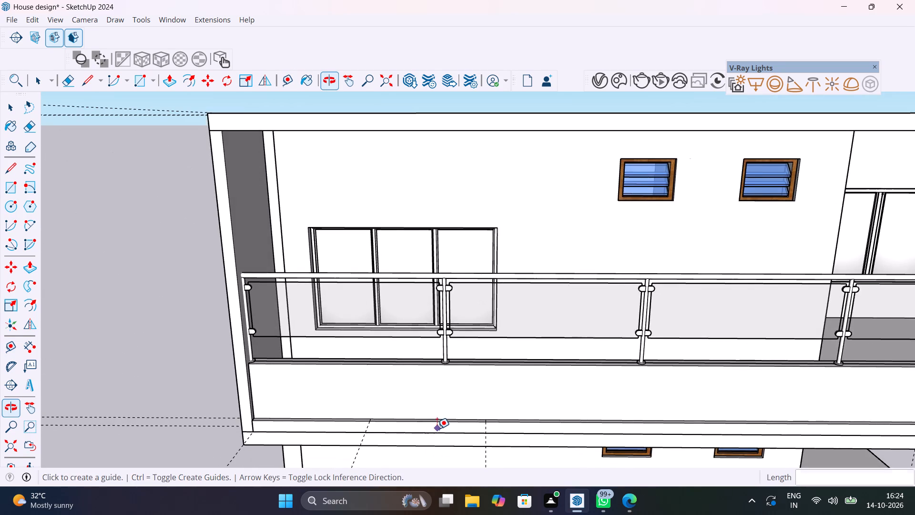
scroll(437, 429, "down", 7)
key("space")
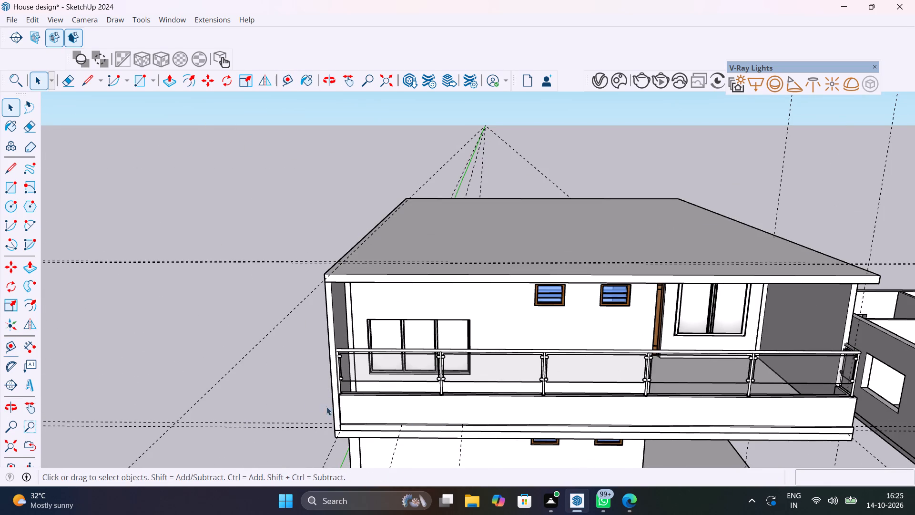
middle_click_drag(247, 375, 181, 374, "shift")
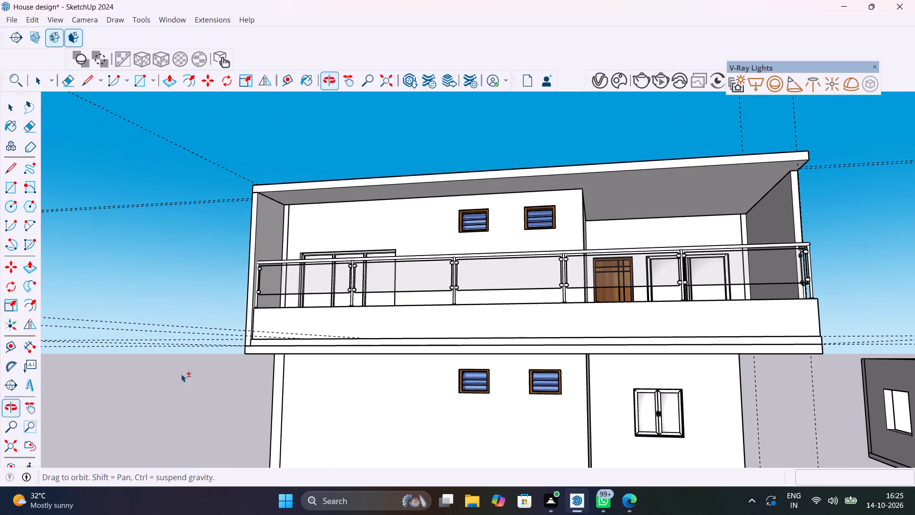
scroll(423, 160, "up", 3)
scroll(381, 225, "up", 4)
middle_click_drag(387, 229, 344, 305, "shift")
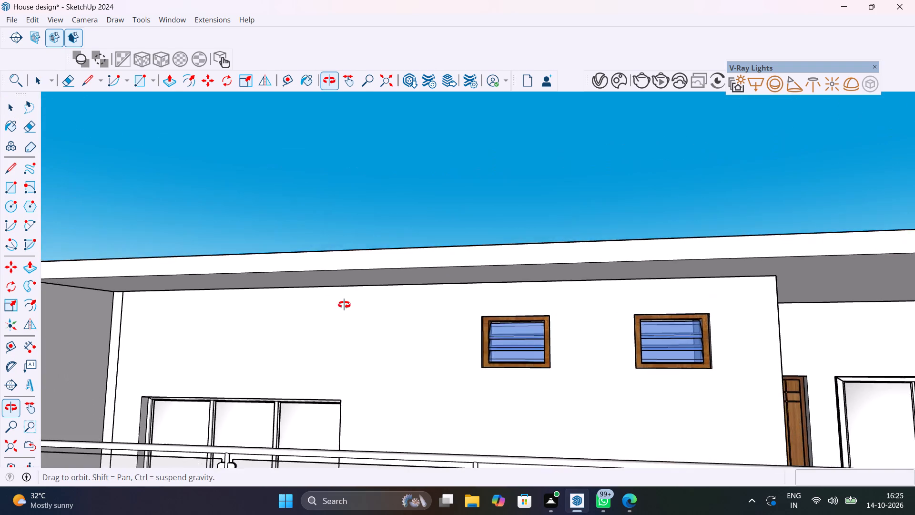
middle_click_drag(344, 305, 395, 245, "shift")
double_click(408, 219)
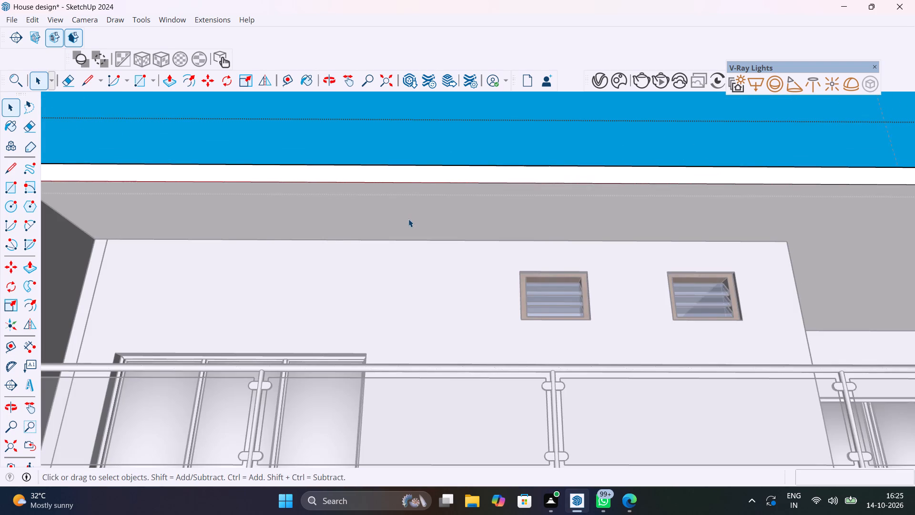
left_click(408, 219)
scroll(408, 219, "down", 7)
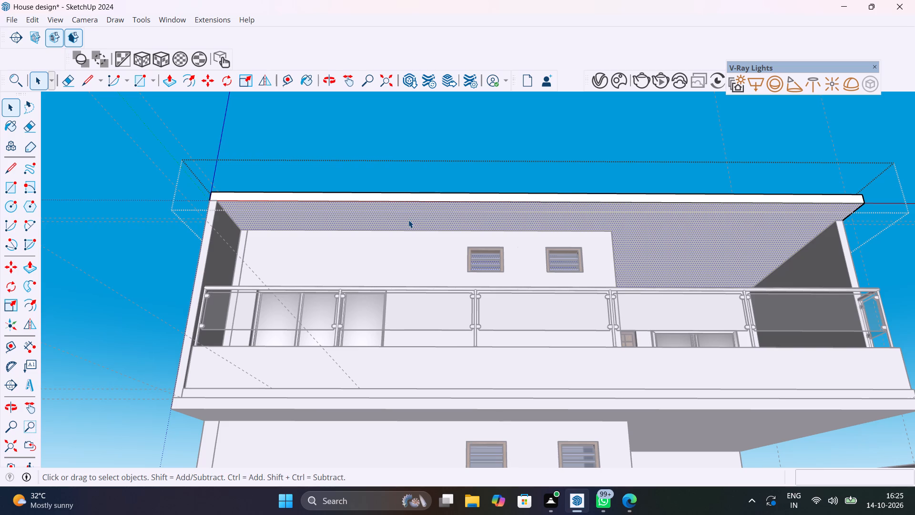
middle_click_drag(408, 223, 347, 227)
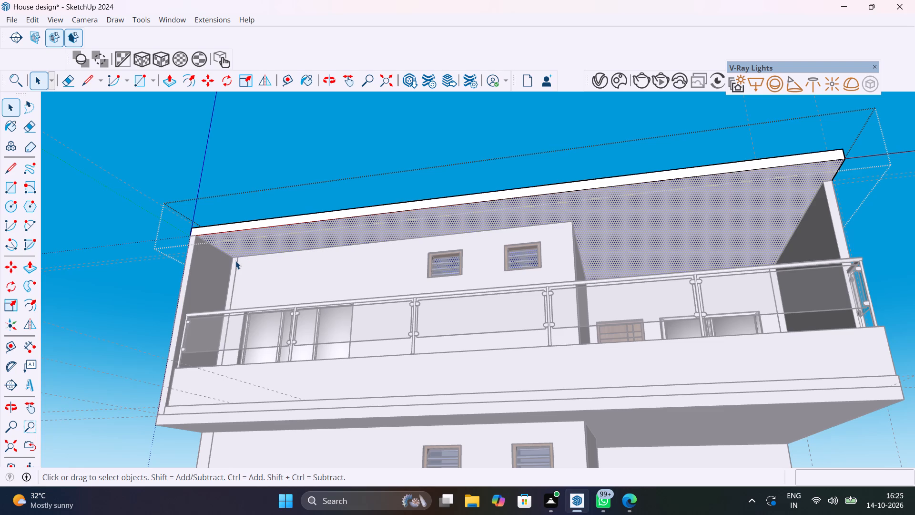
Trace lines on the roof slab's underside along the front wall, recess, rear wall and far side wall, ending at the slab's front corner.
key("l")
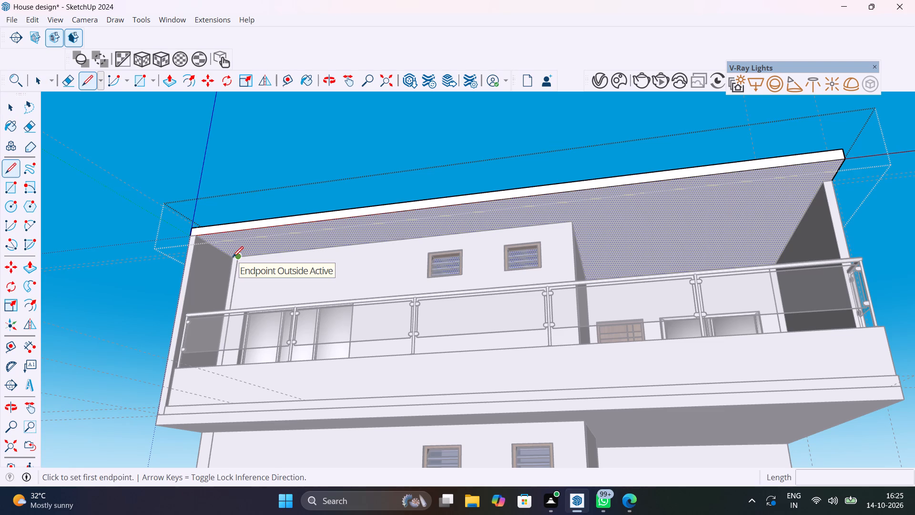
left_click(232, 260)
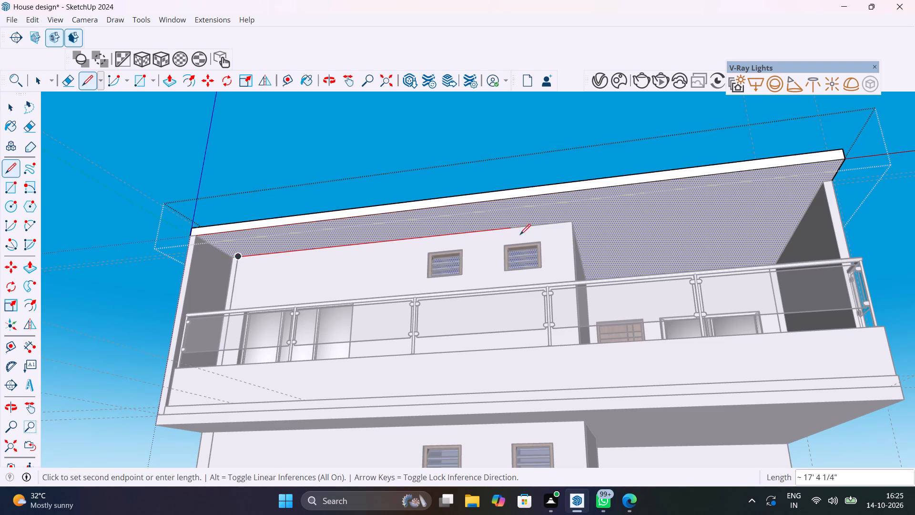
left_click(570, 226)
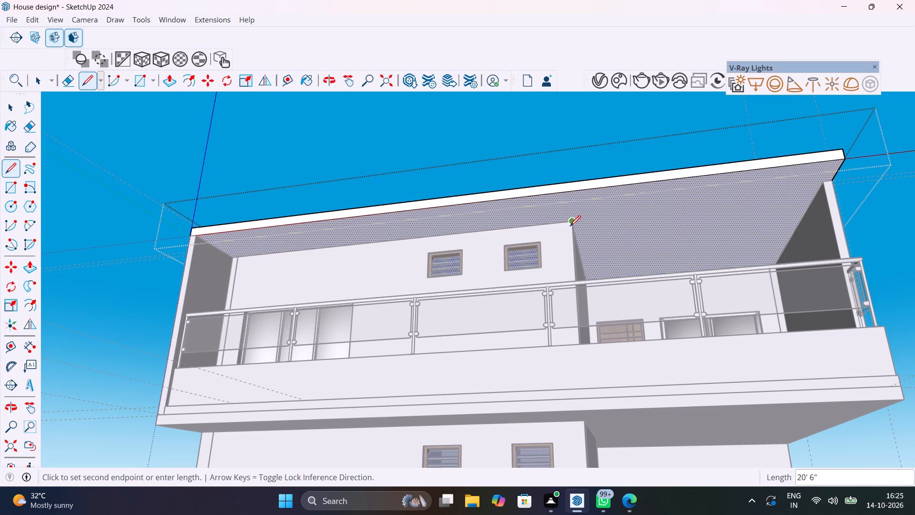
middle_click_drag(570, 226, 478, 246)
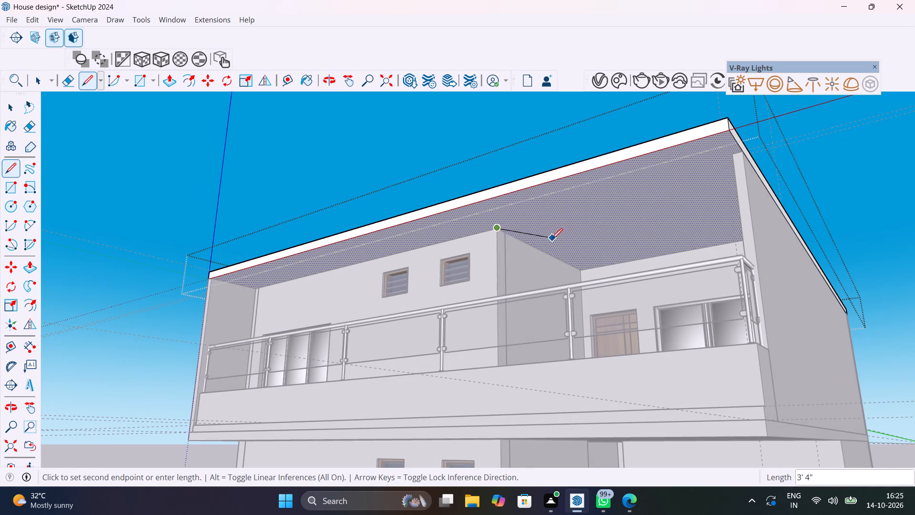
left_click(577, 265)
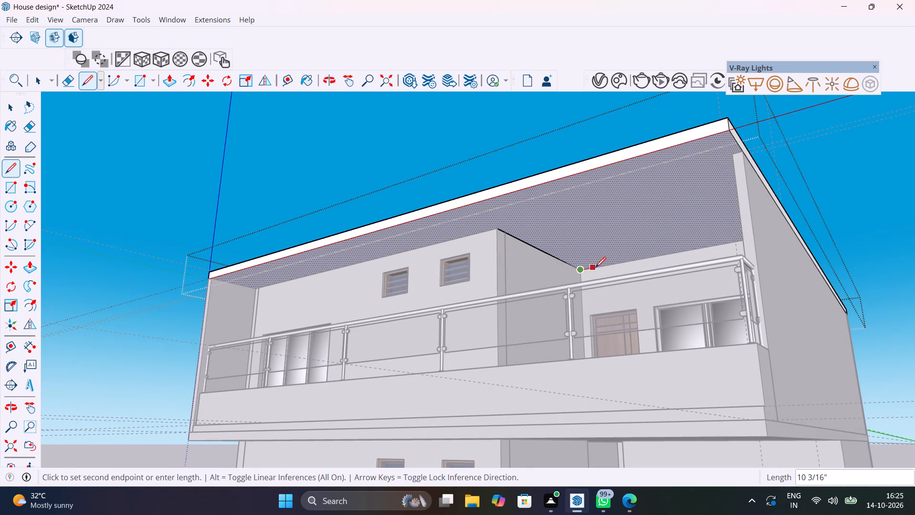
middle_click_drag(628, 271, 705, 272)
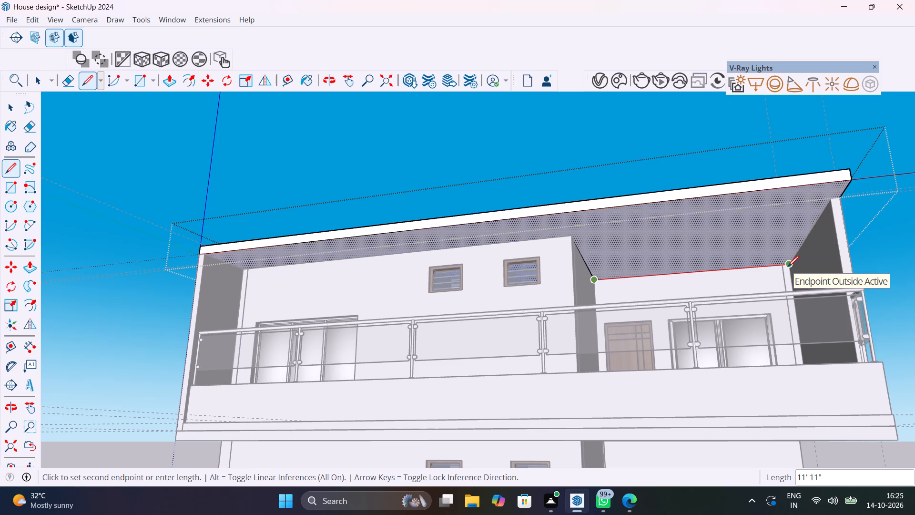
left_click(788, 267)
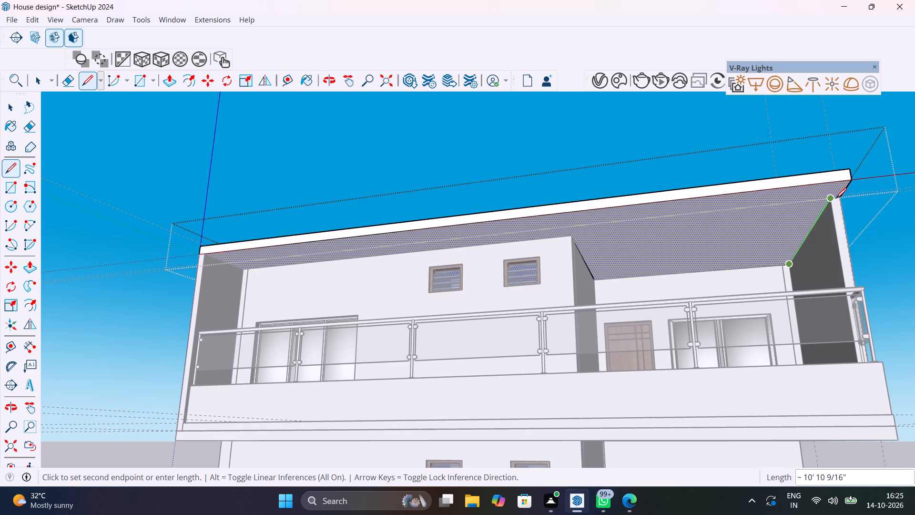
scroll(835, 198, "up", 13)
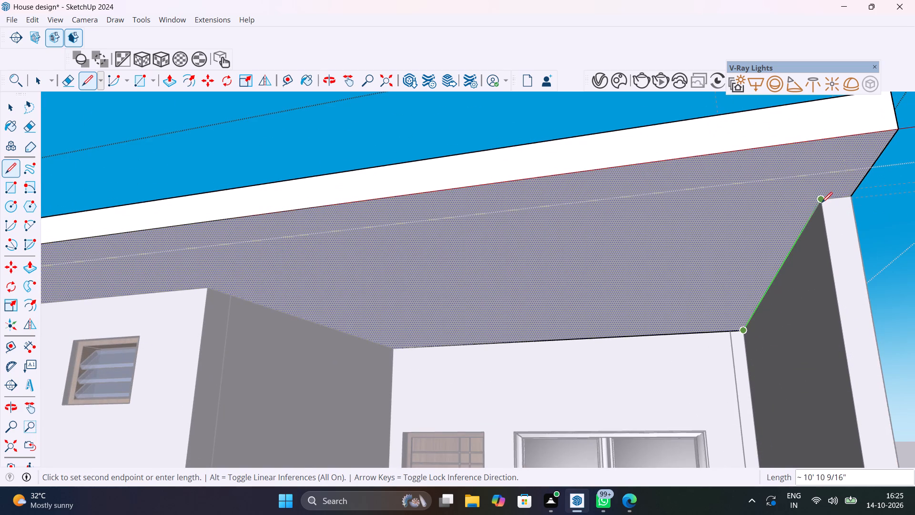
left_click(822, 203)
left_click(849, 197)
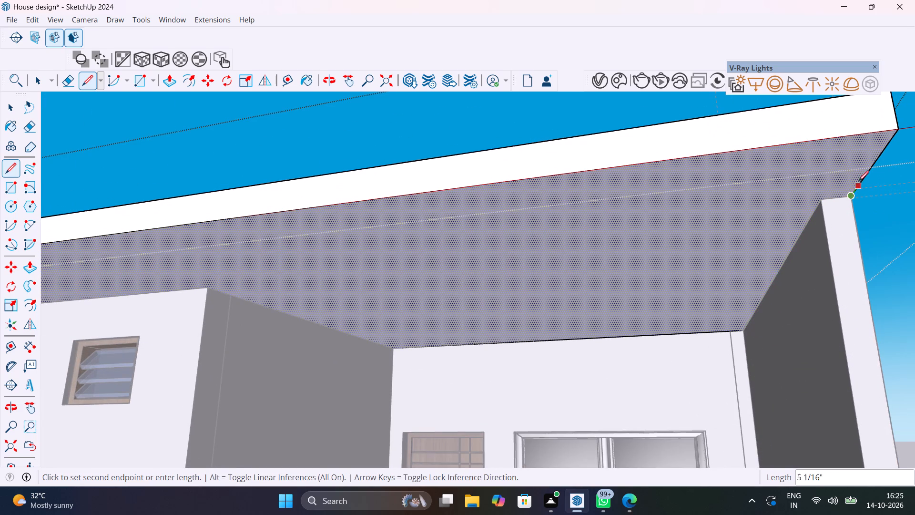
left_click(894, 131)
Draw a 3' 4 1/2" line on the roof underside from the slab's front edge along the near side wall to the front wall corner.
scroll(802, 175, "down", 20)
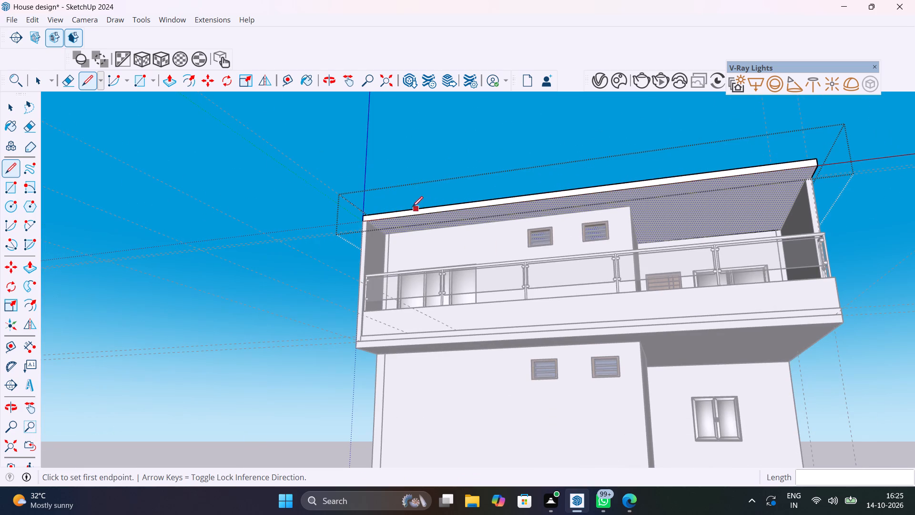
scroll(408, 214, "up", 8)
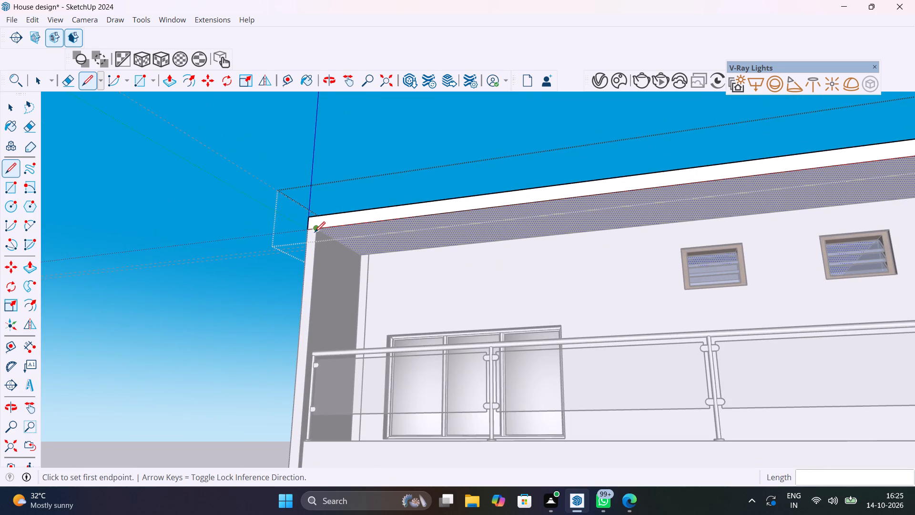
left_click(316, 230)
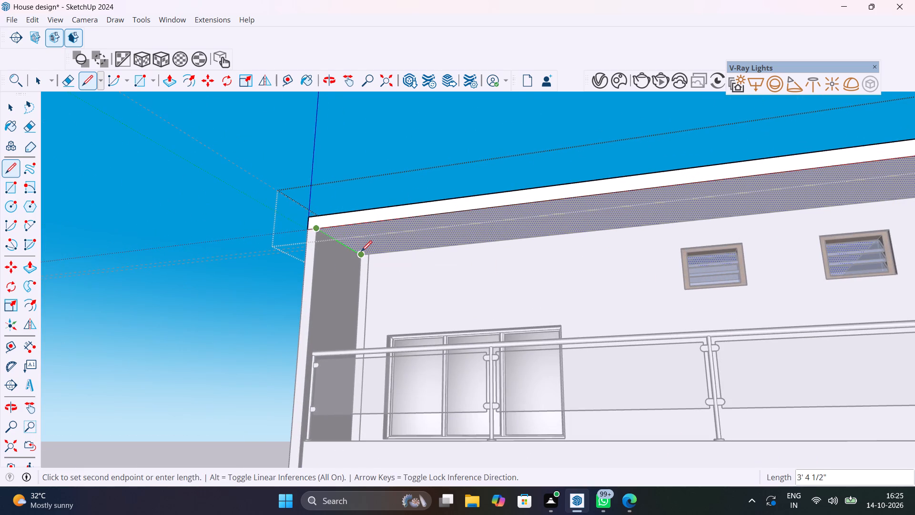
left_click(361, 251)
scroll(409, 255, "down", 6)
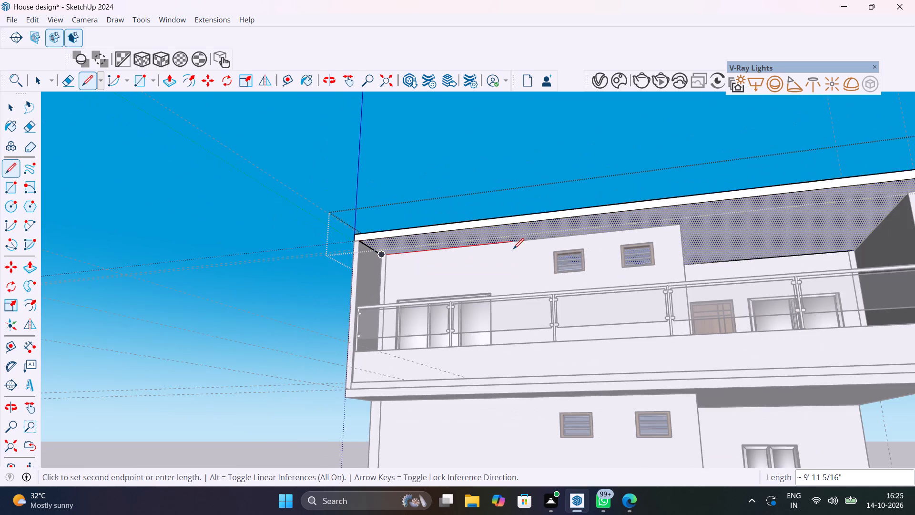
key("space")
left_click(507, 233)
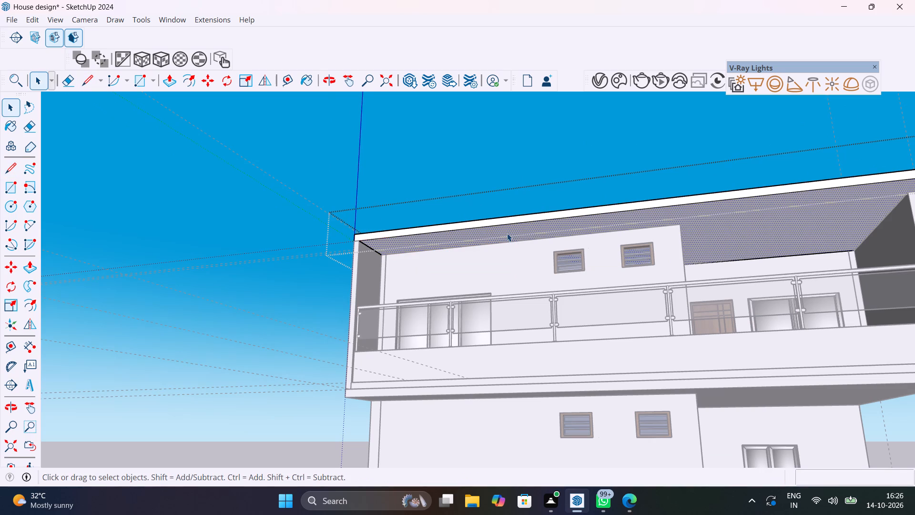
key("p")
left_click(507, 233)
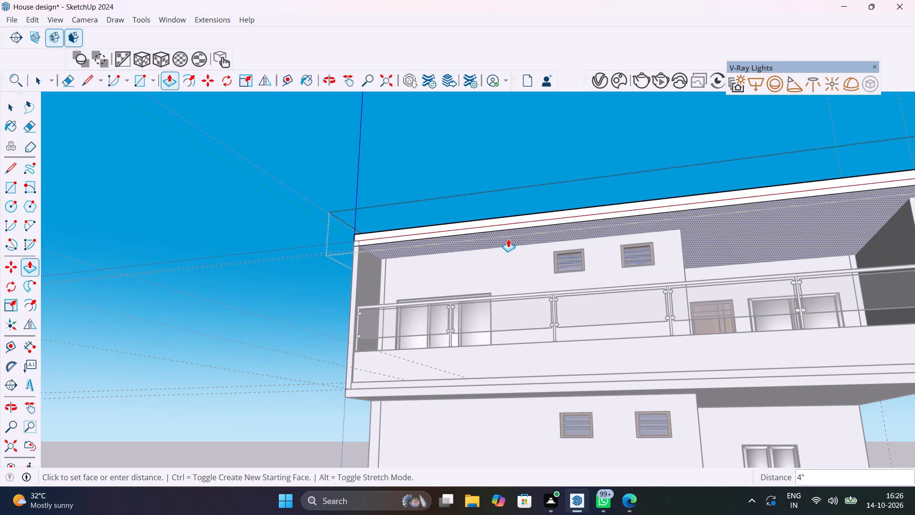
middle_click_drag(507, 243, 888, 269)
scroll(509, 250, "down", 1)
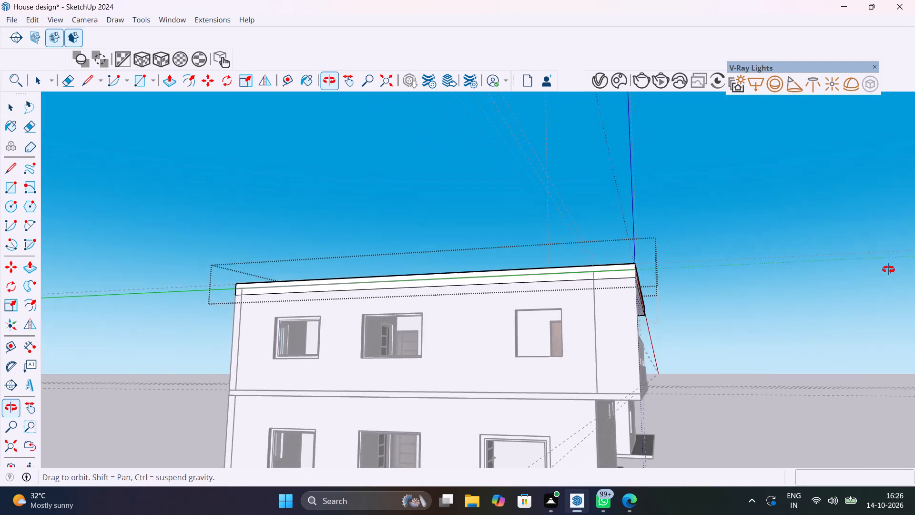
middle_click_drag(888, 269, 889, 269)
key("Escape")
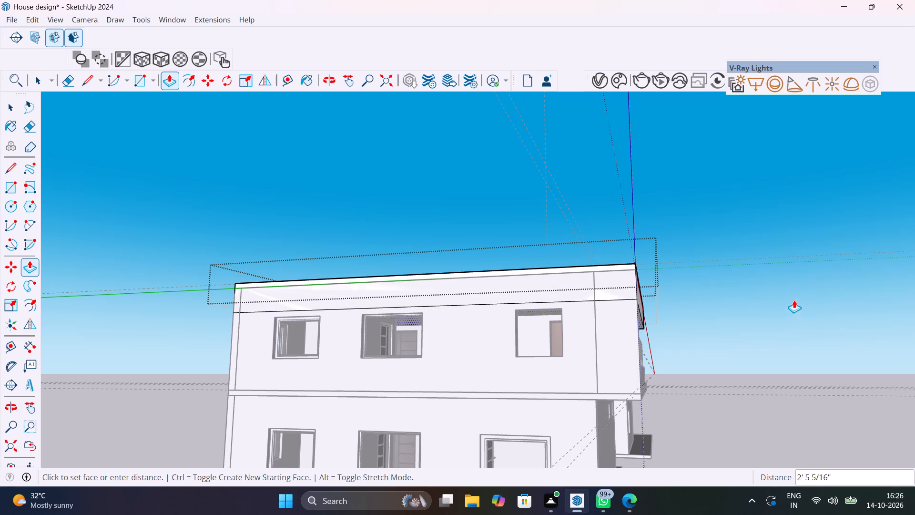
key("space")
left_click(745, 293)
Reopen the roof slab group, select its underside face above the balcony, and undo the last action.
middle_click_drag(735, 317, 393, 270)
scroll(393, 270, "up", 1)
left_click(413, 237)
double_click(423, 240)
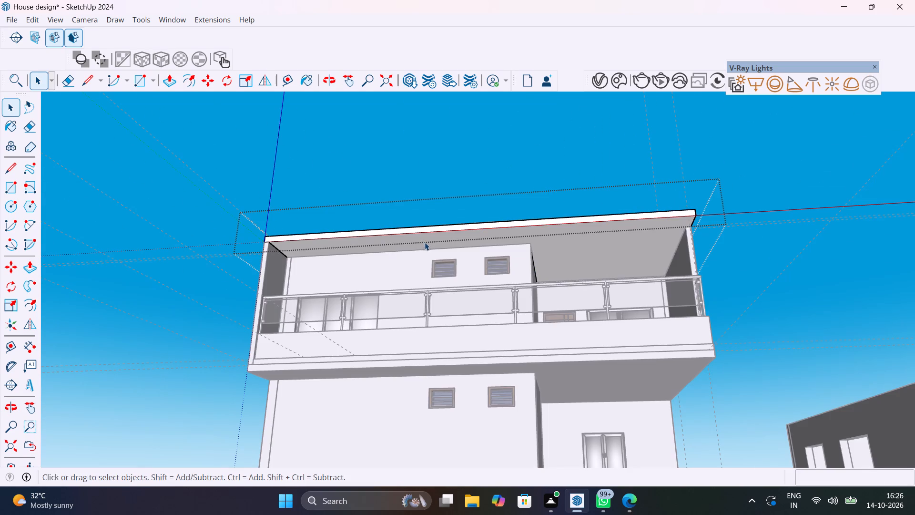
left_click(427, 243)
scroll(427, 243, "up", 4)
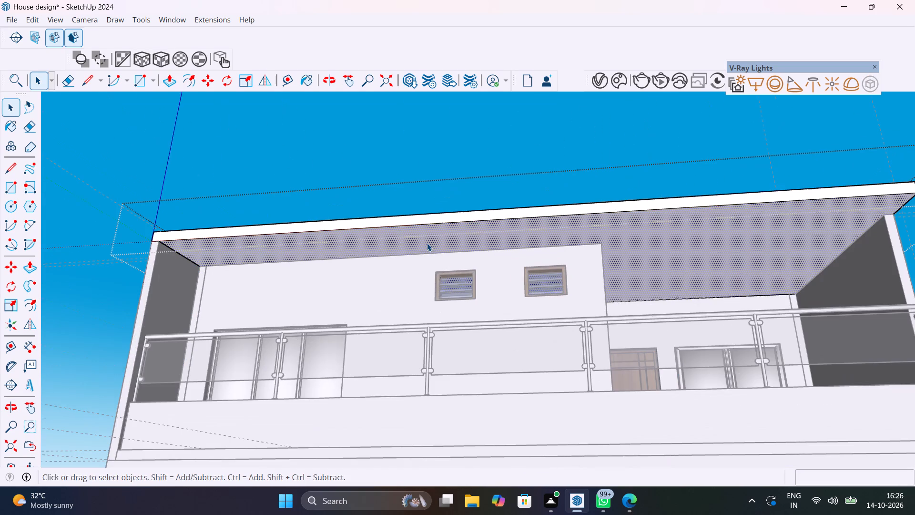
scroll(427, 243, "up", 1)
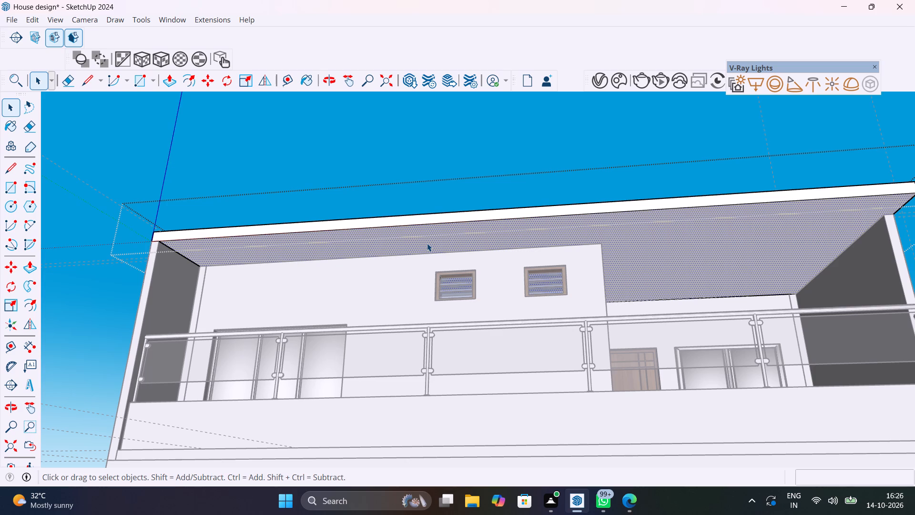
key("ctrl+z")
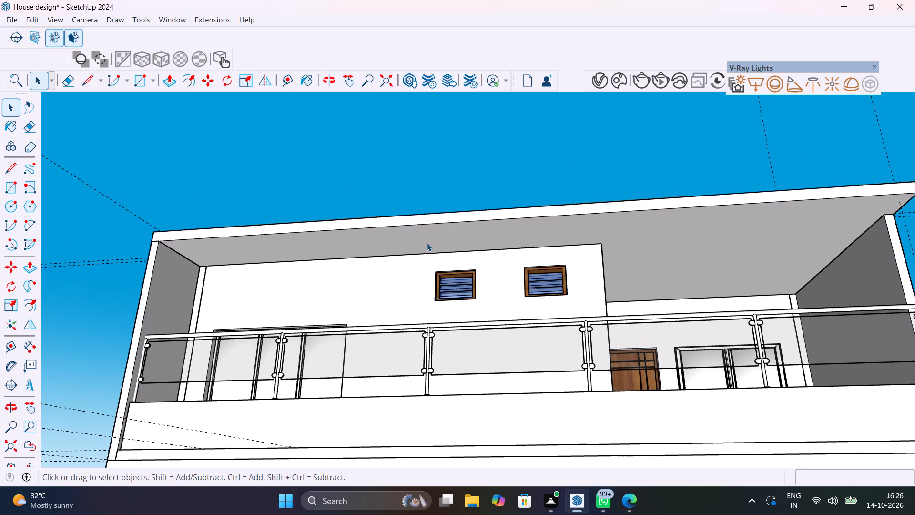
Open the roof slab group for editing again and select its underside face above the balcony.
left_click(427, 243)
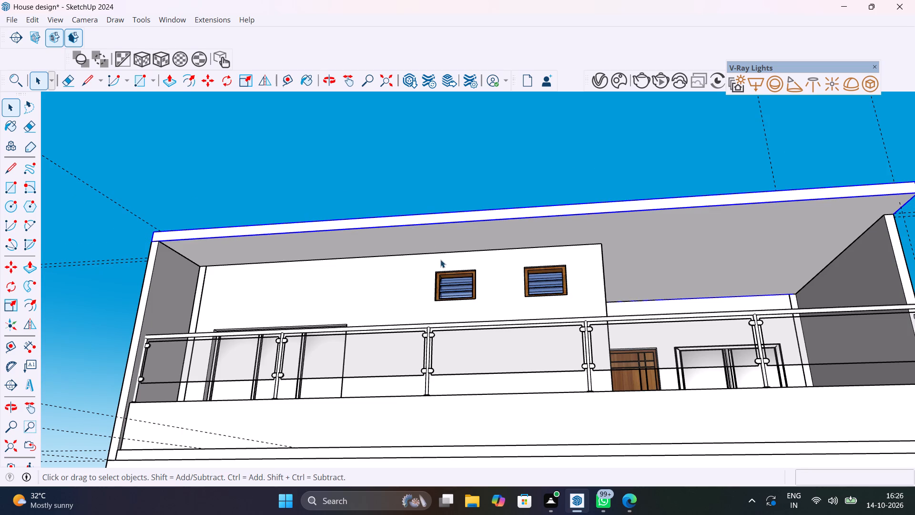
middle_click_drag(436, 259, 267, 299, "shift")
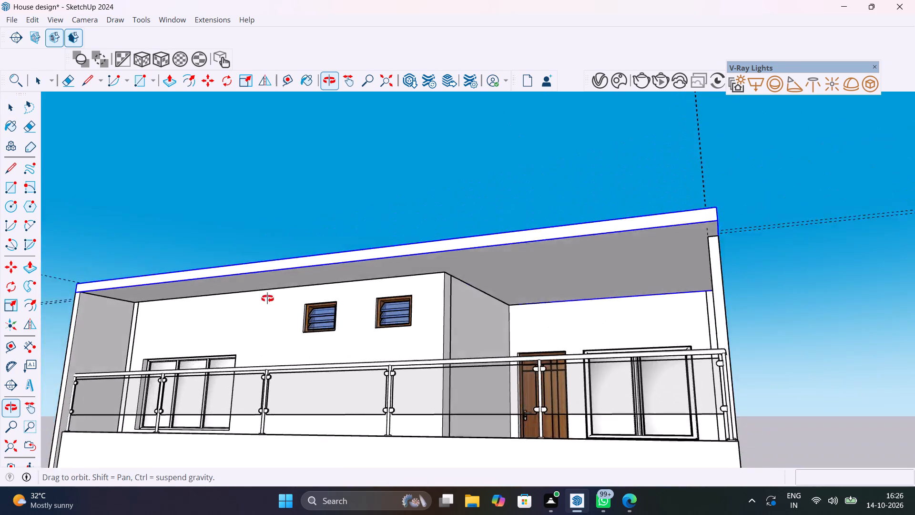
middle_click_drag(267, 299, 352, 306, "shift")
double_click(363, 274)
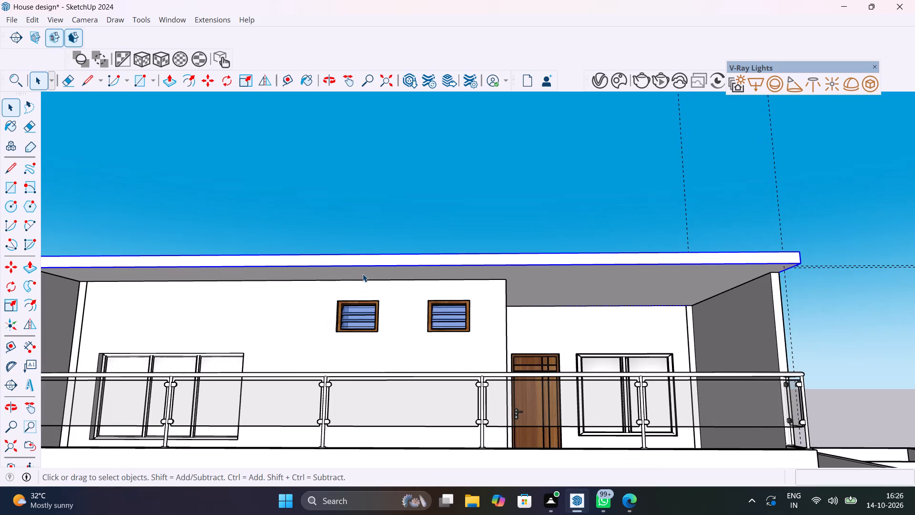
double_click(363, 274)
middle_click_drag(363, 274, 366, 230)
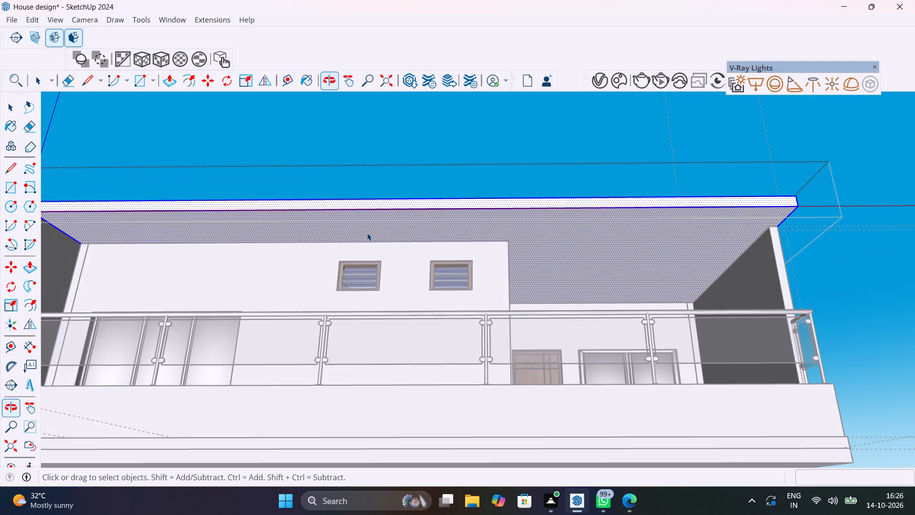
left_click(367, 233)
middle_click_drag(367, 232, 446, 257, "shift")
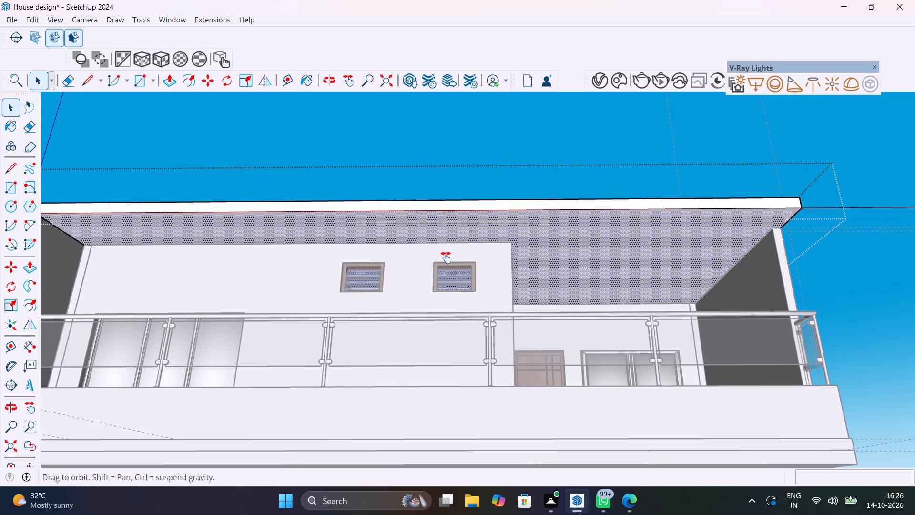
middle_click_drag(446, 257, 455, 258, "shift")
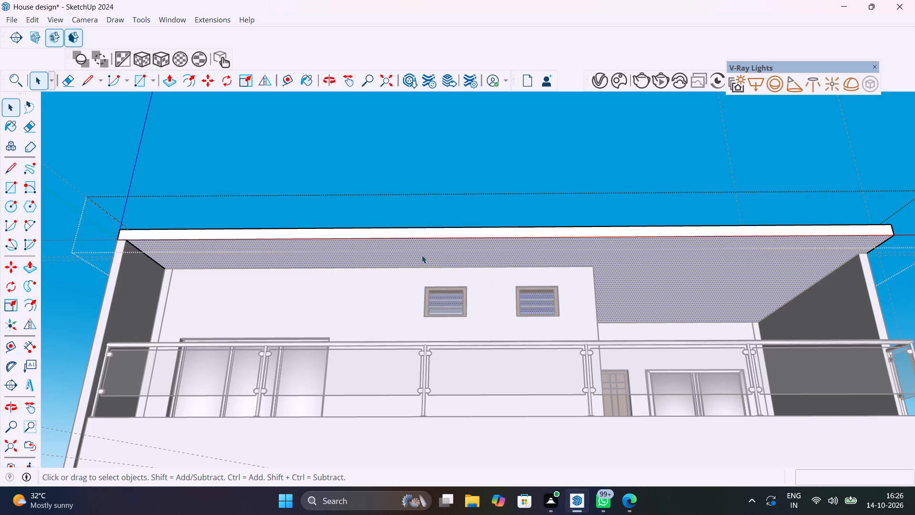
Inspect the roof slab's corner above the balcony end wall from below, above and the side, and leave the group.
scroll(140, 255, "up", 10)
middle_click_drag(150, 257, 167, 271)
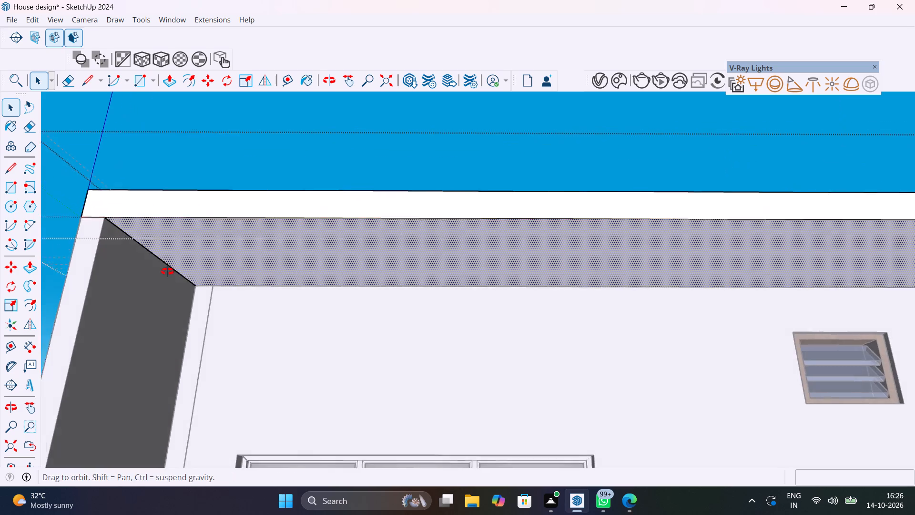
middle_click_drag(167, 271, 367, 396)
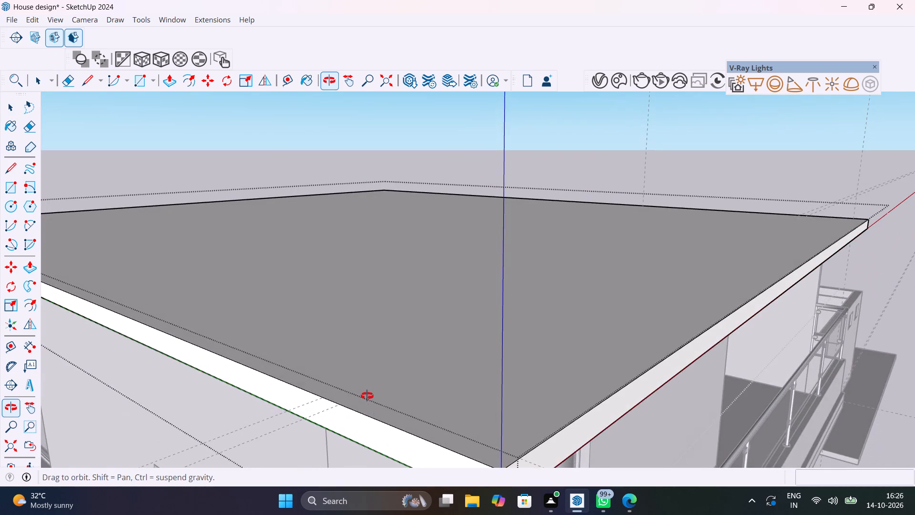
middle_click_drag(367, 396, 218, 331)
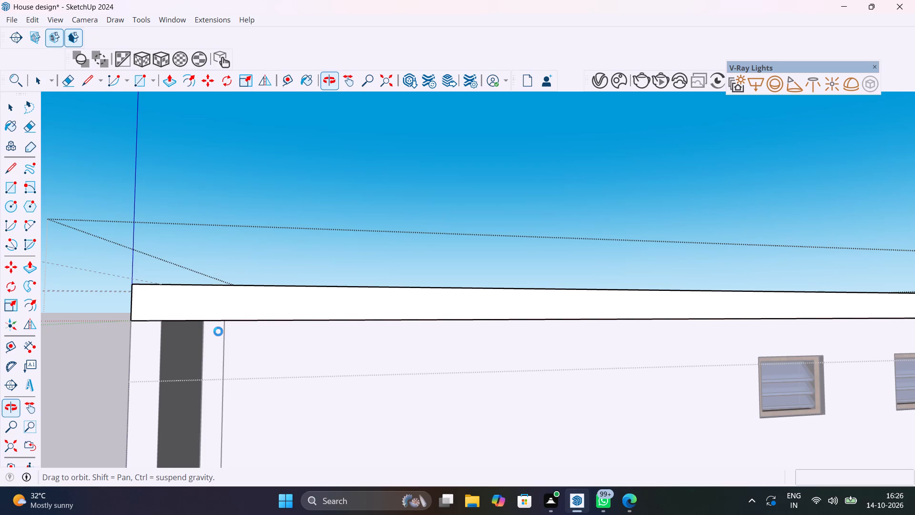
middle_click_drag(218, 331, 261, 350)
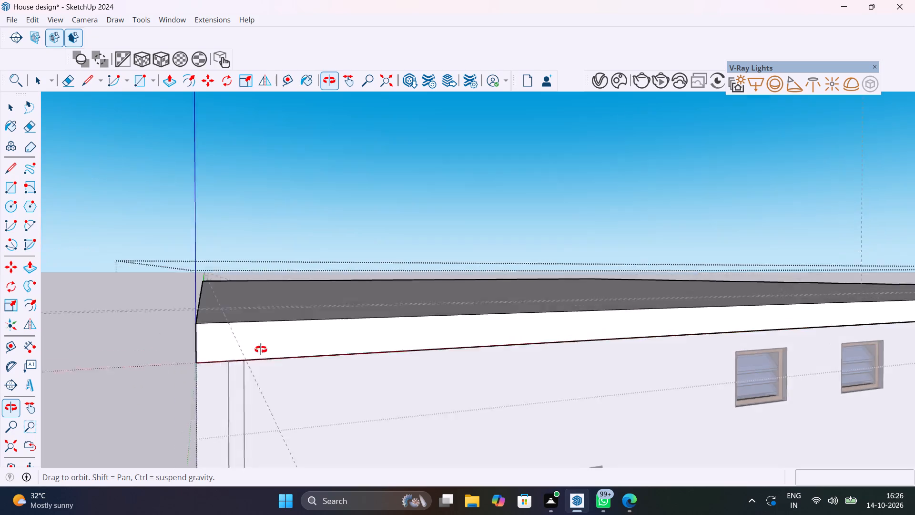
middle_click_drag(261, 350, 220, 363)
key("space")
left_click(81, 367)
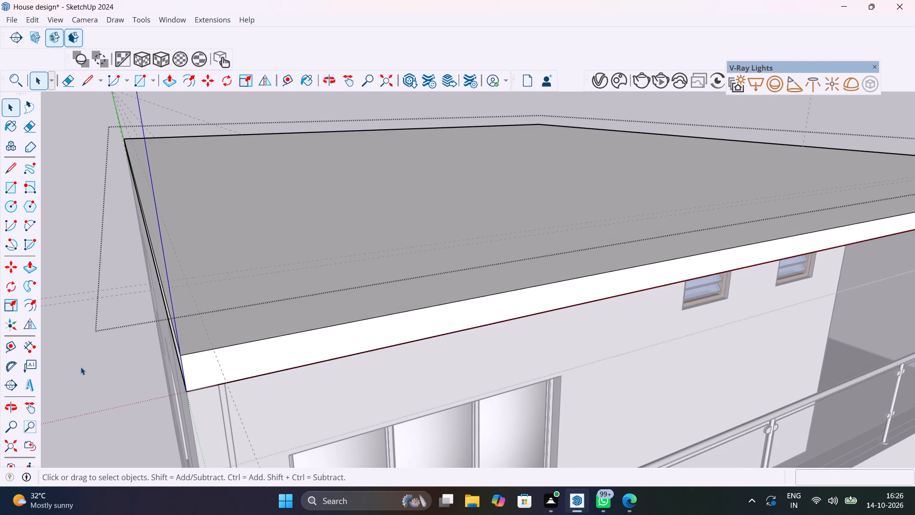
scroll(186, 362, "down", 5)
middle_click_drag(199, 364, 551, 273, "shift")
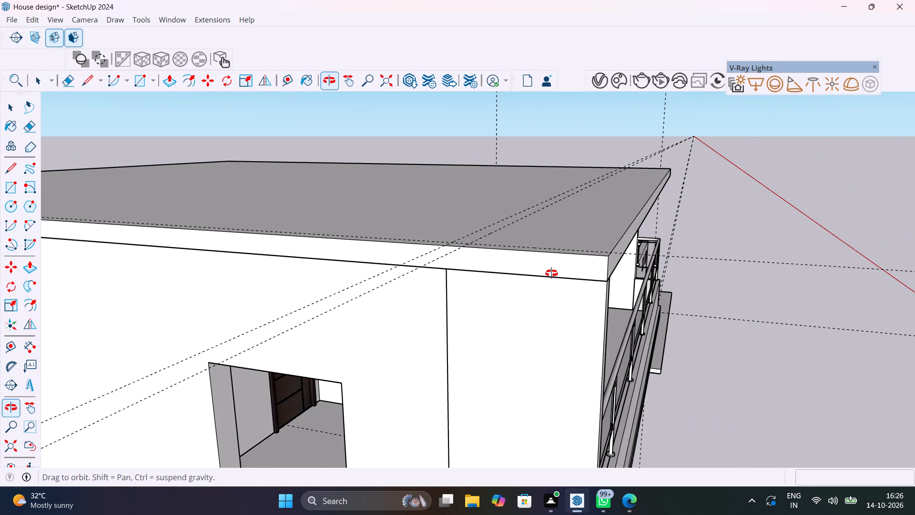
middle_click_drag(551, 273, 552, 287, "shift")
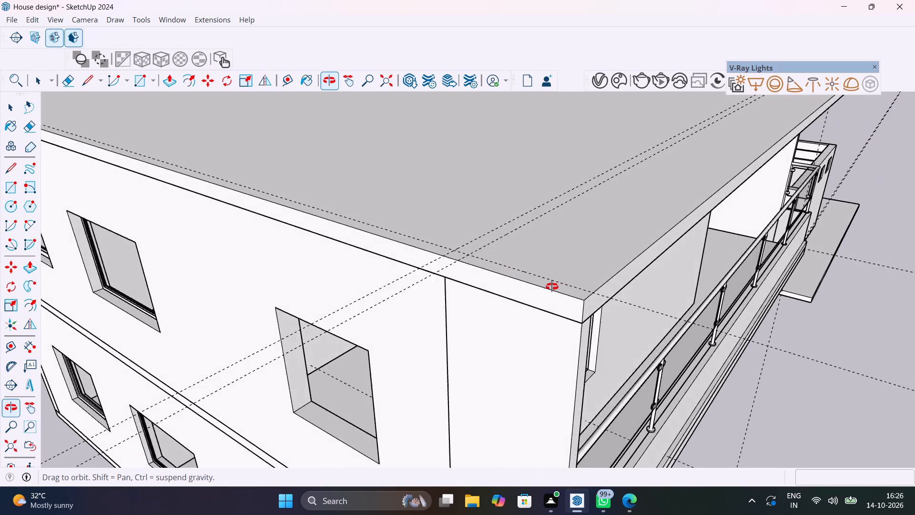
middle_click_drag(552, 287, 409, 295, "shift")
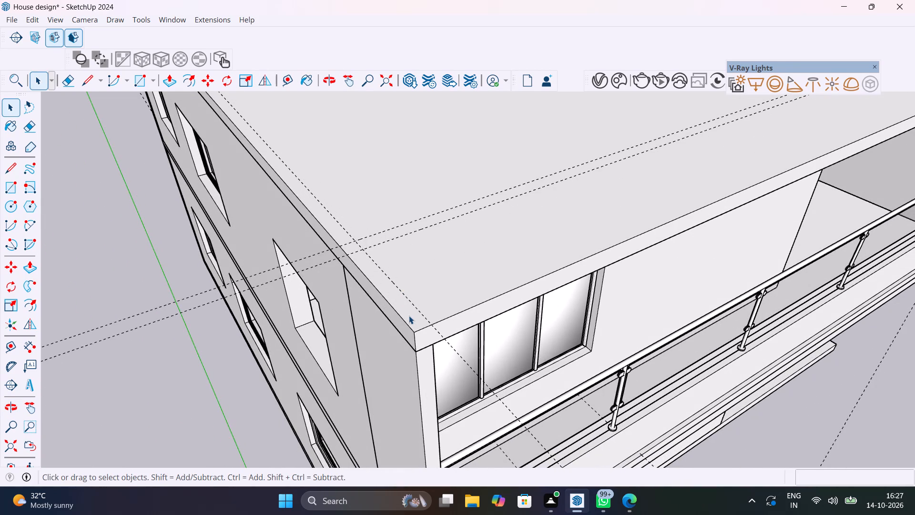
Draw a rectangle of about 3' 4 7/8" by 4 1/2" on top of the roof slab, at the corner above the balcony end wall.
key("r")
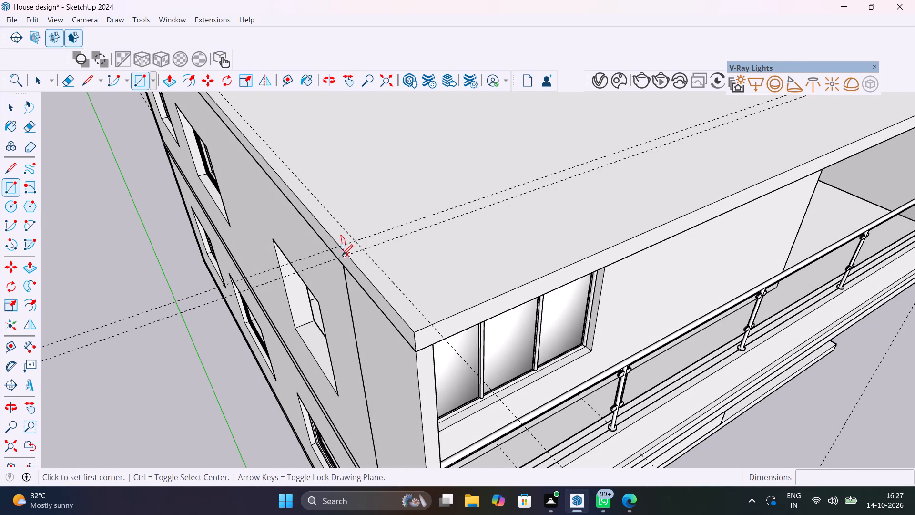
scroll(349, 262, "up", 6)
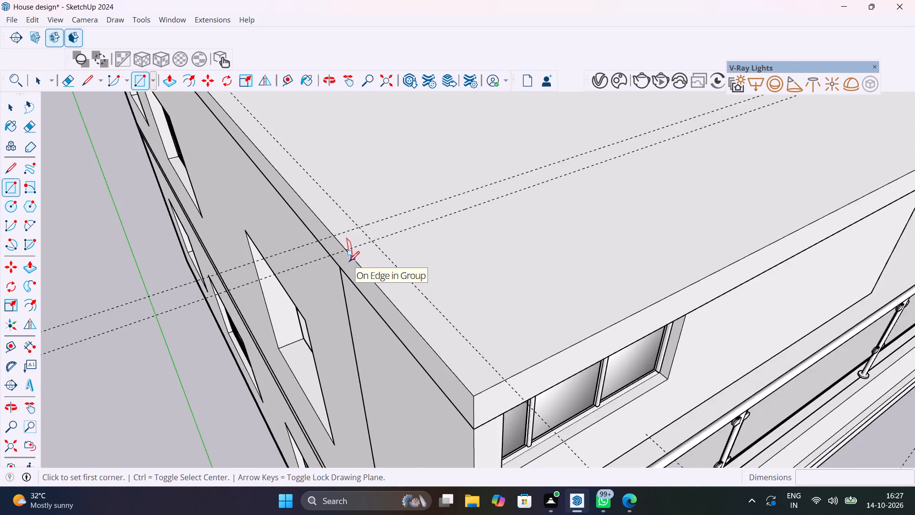
scroll(349, 262, "up", 3)
middle_click_drag(353, 262, 614, 200)
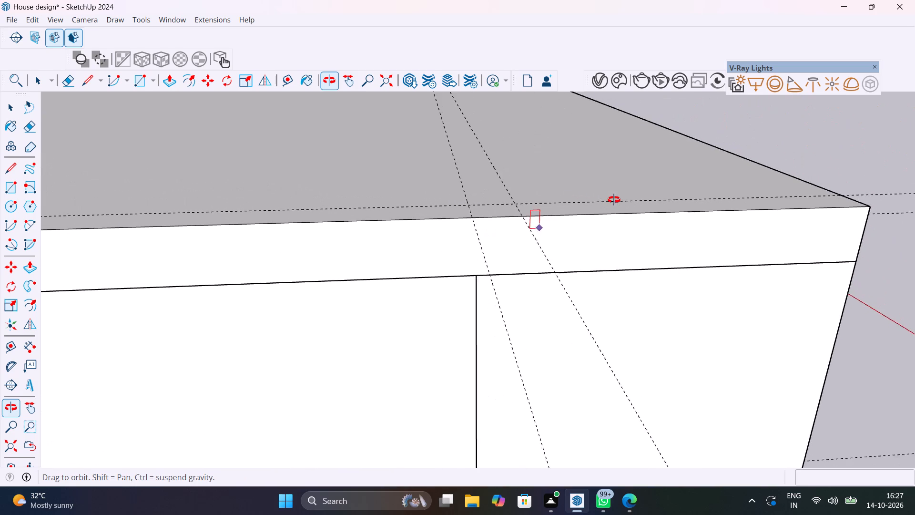
middle_click_drag(614, 200, 320, 277)
scroll(320, 277, "up", 1)
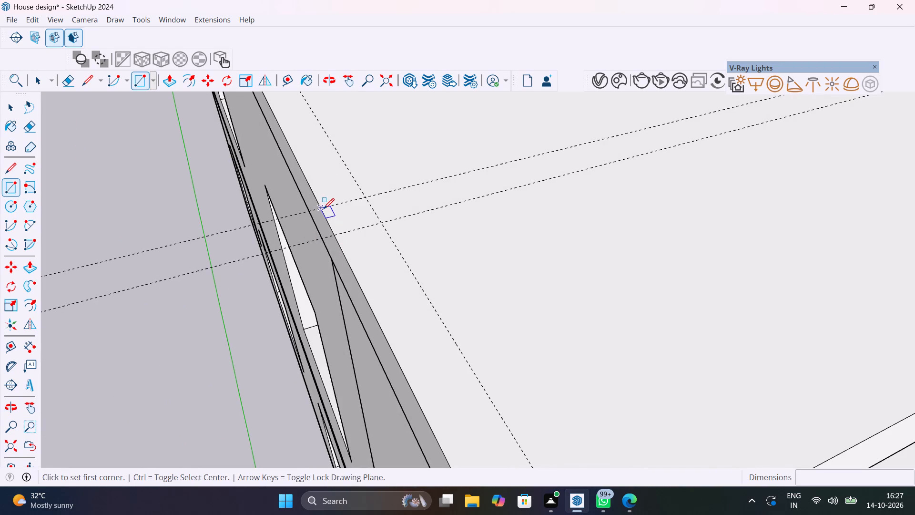
left_click(324, 208)
scroll(386, 249, "down", 13)
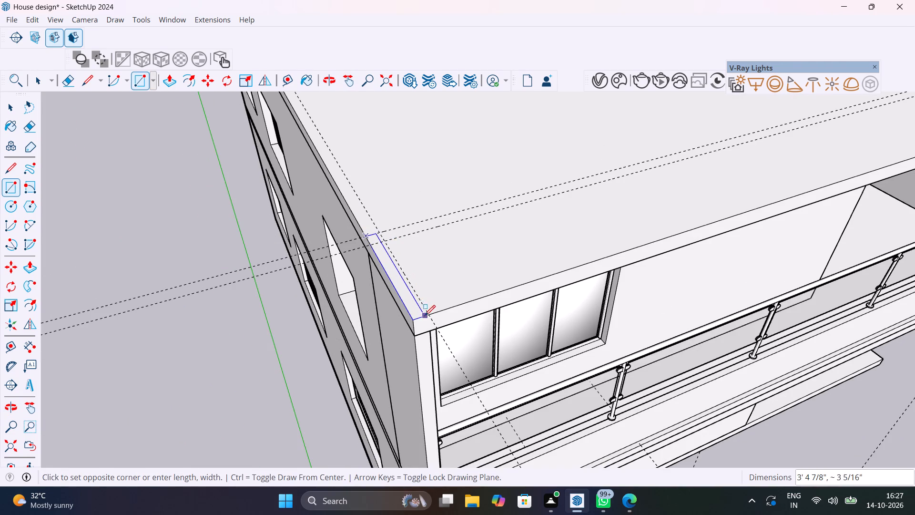
left_click(427, 316)
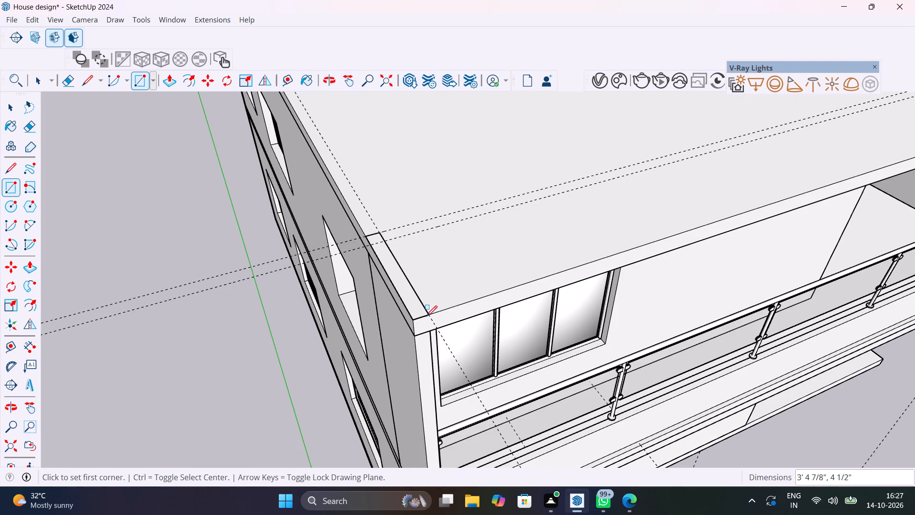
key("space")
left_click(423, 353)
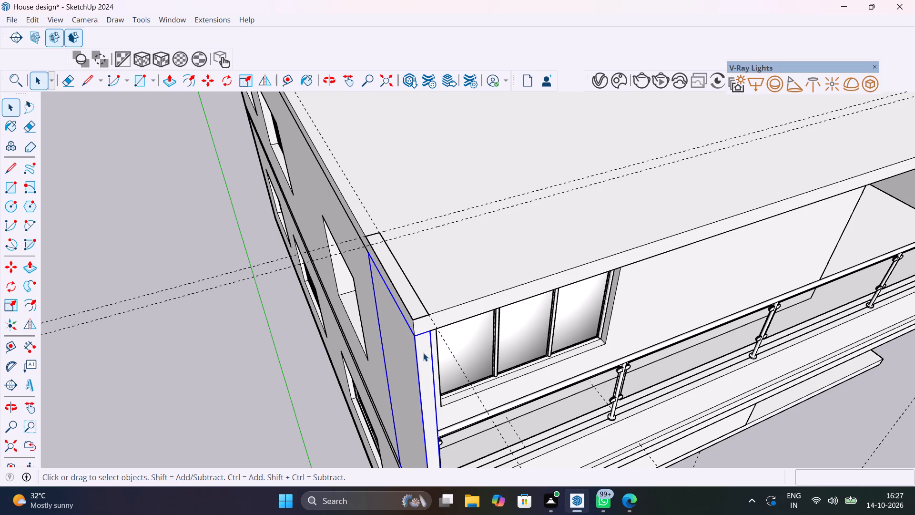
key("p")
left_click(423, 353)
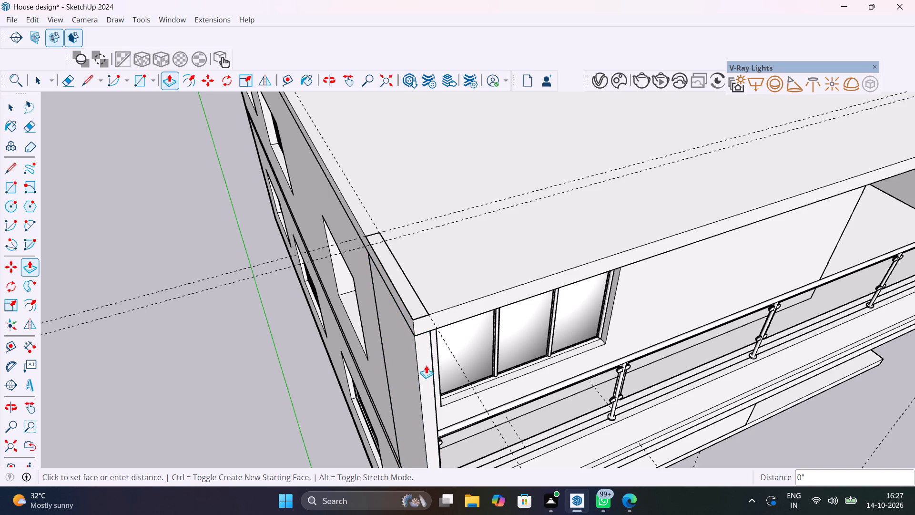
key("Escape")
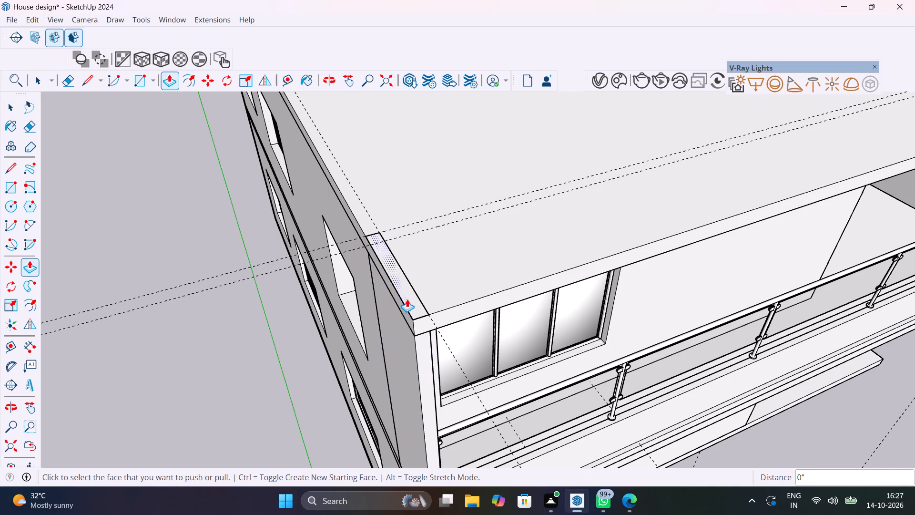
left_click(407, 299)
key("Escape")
Move the balcony's end wall panel about 2' 5 7/16" inward along the balcony's front edge, away from the house corner.
scroll(419, 319, "down", 5)
key("space")
middle_click_drag(435, 362, 448, 317)
left_click(446, 314)
key("m")
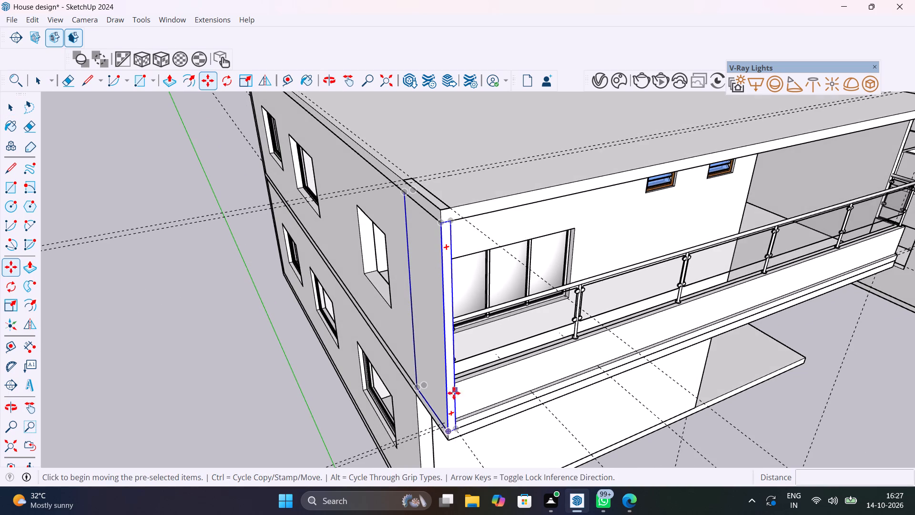
left_click(456, 430)
left_click(504, 412)
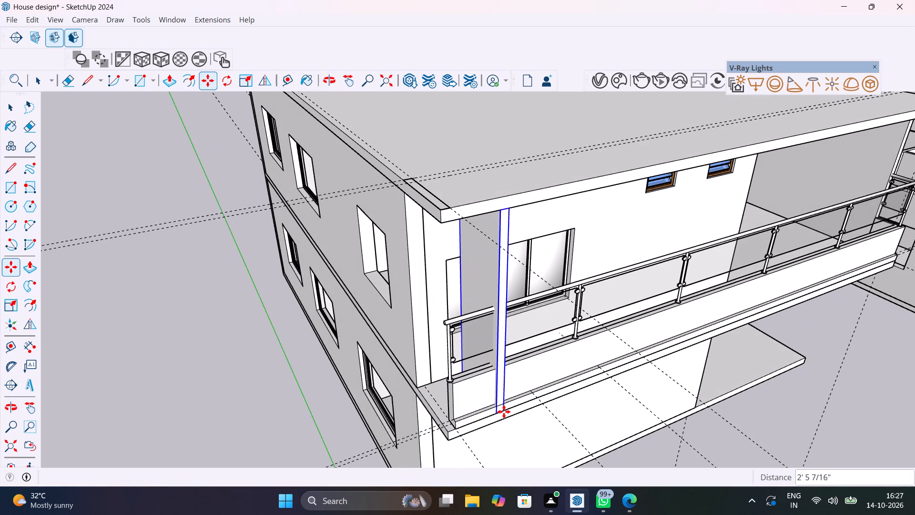
key("space")
middle_click_drag(464, 395, 449, 461)
scroll(409, 341, "up", 5)
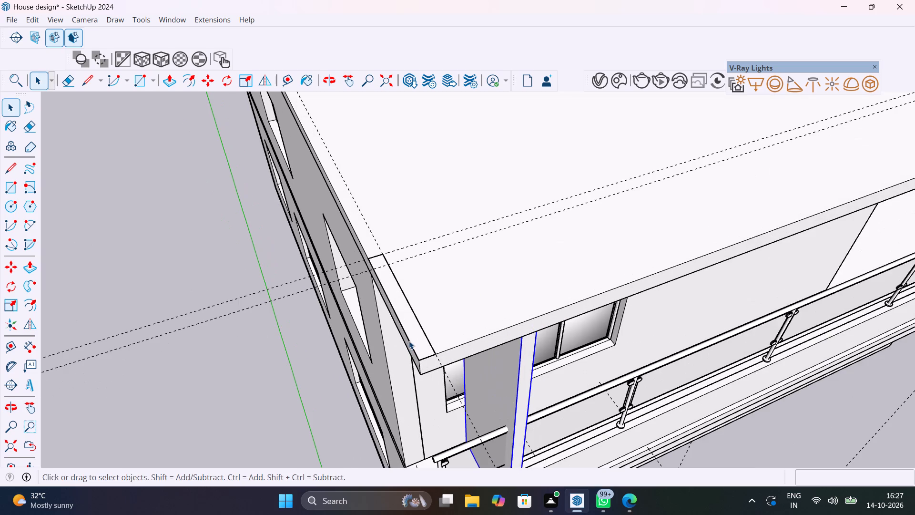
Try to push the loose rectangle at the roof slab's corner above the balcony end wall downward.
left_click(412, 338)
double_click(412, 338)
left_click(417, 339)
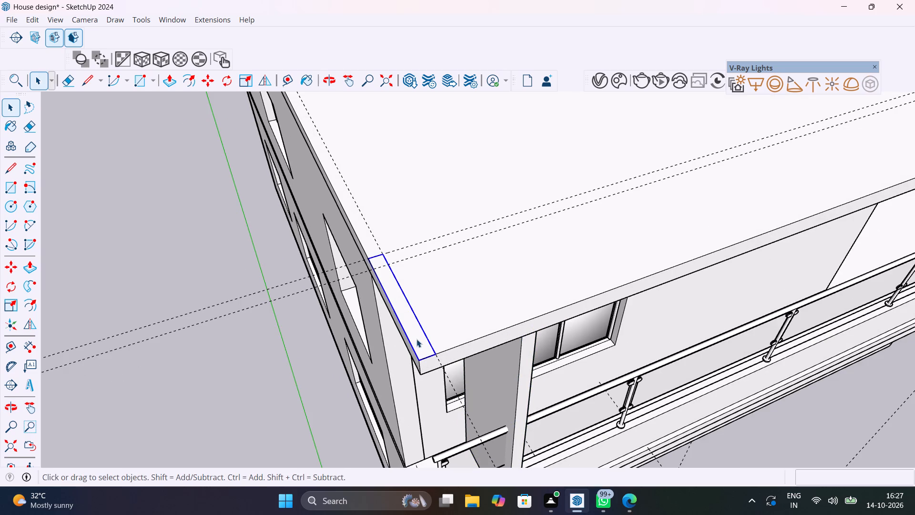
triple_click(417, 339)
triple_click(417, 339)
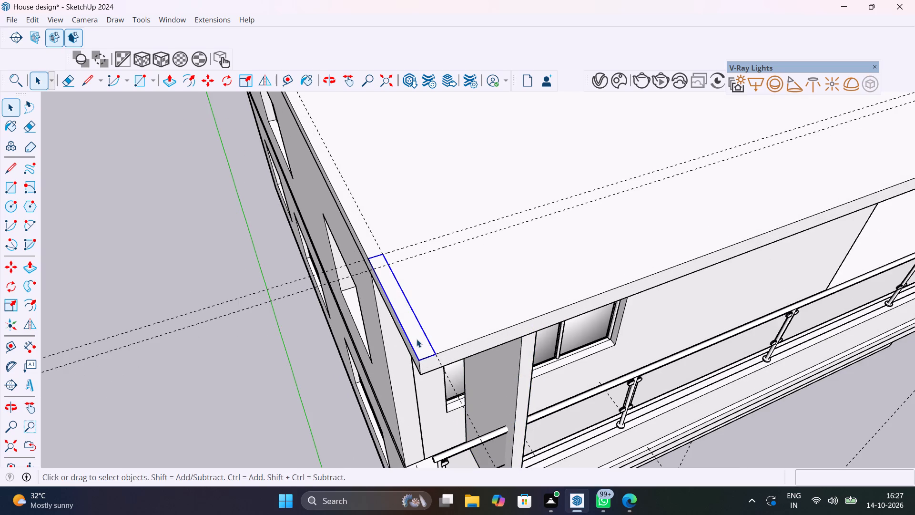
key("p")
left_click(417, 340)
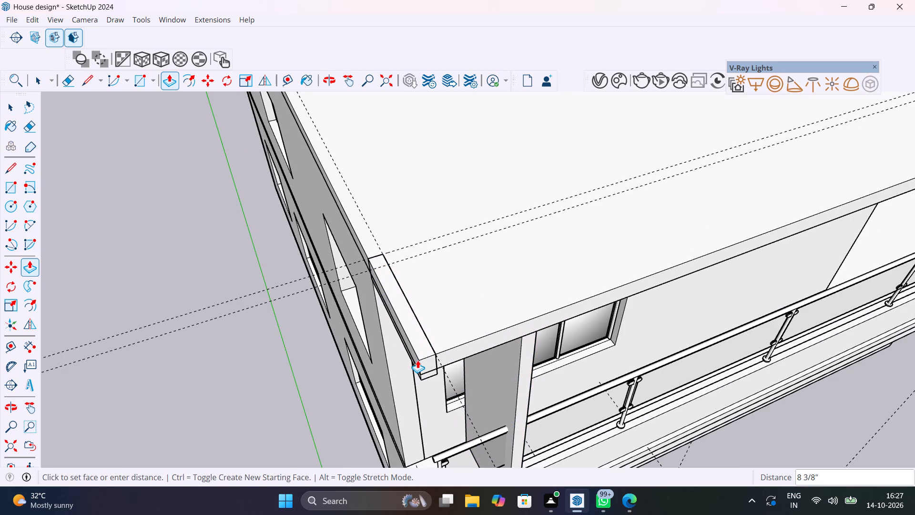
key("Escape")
Undo the end wall panel's move and the rectangle drawn on the roof slab's corner, and leave the slab group.
key("ctrl+z")
key("ctrl+z")
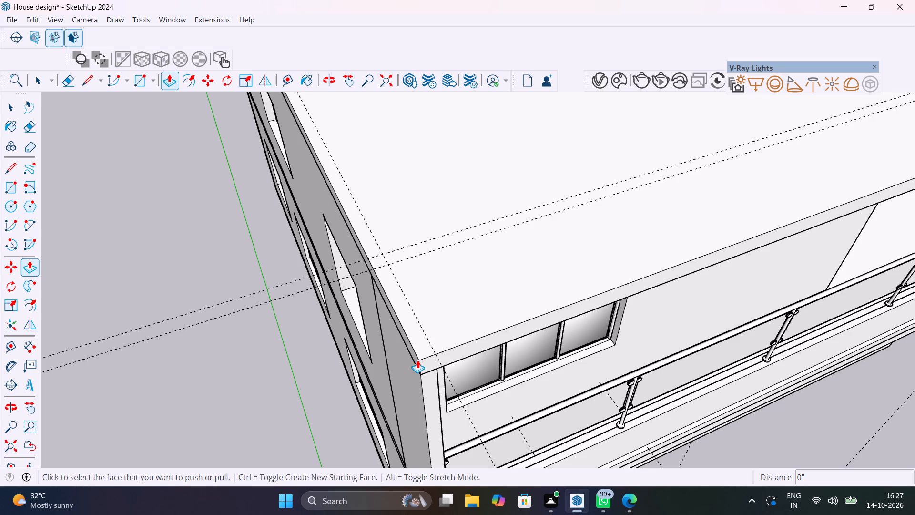
key("ctrl+z")
key("ctrl+z")
key("ctrl+z")
key("ctrl+z")
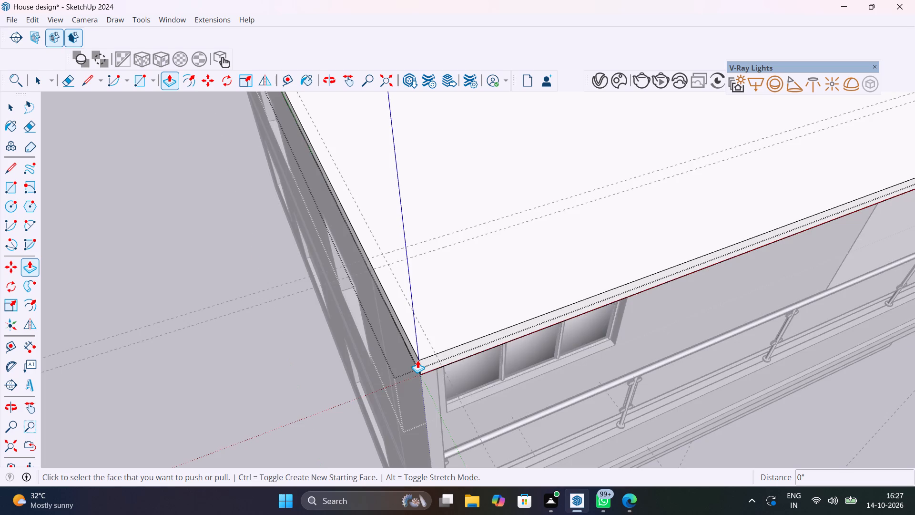
key("space")
left_click(289, 397)
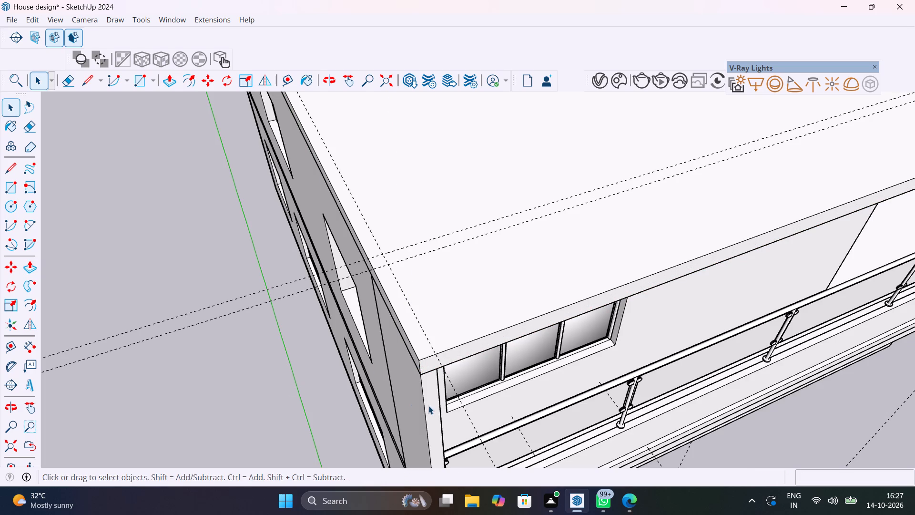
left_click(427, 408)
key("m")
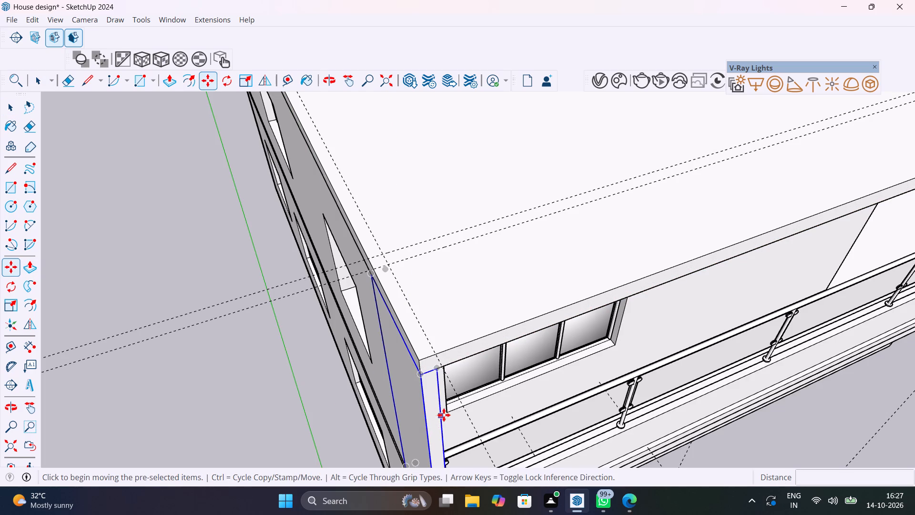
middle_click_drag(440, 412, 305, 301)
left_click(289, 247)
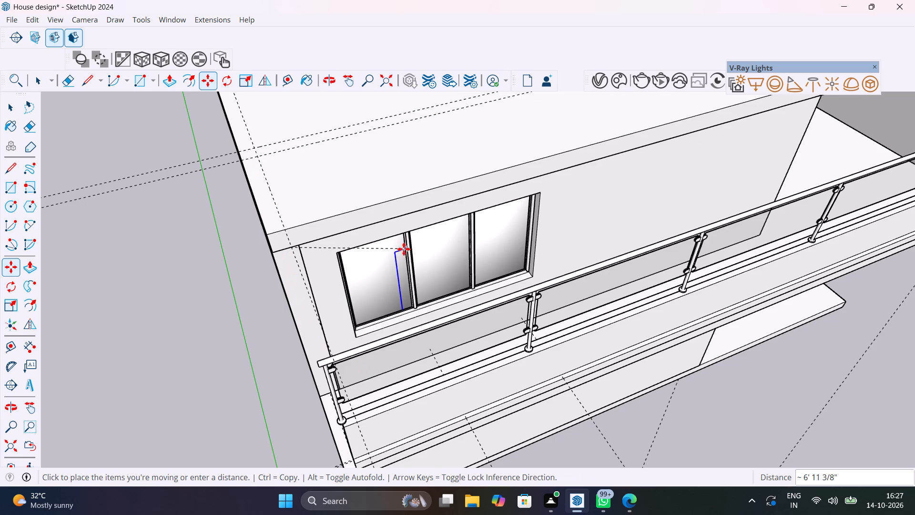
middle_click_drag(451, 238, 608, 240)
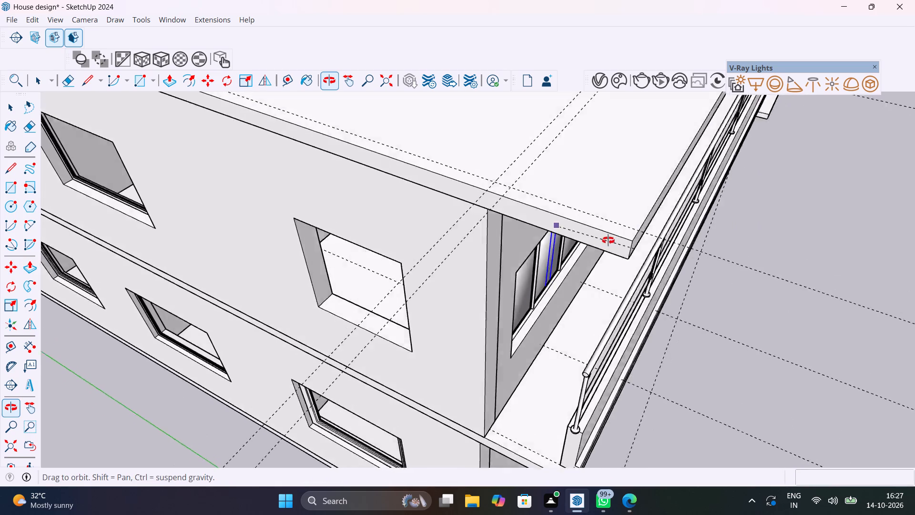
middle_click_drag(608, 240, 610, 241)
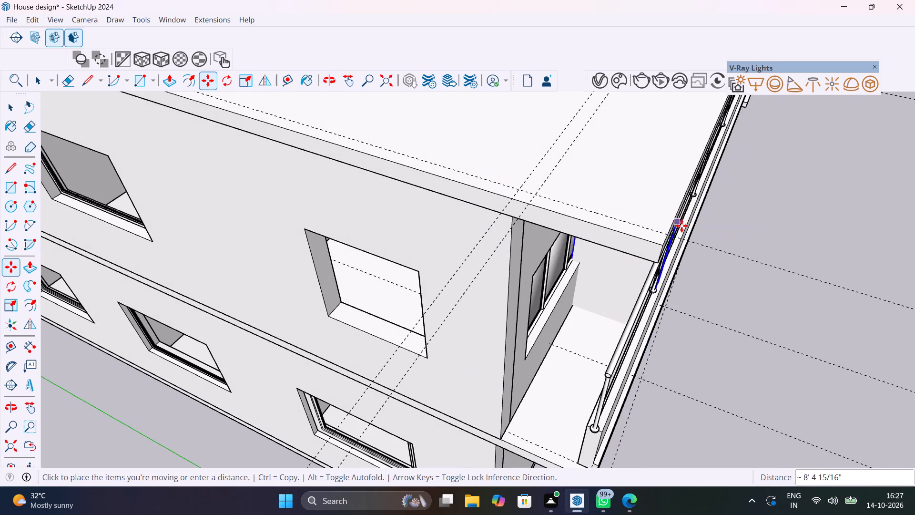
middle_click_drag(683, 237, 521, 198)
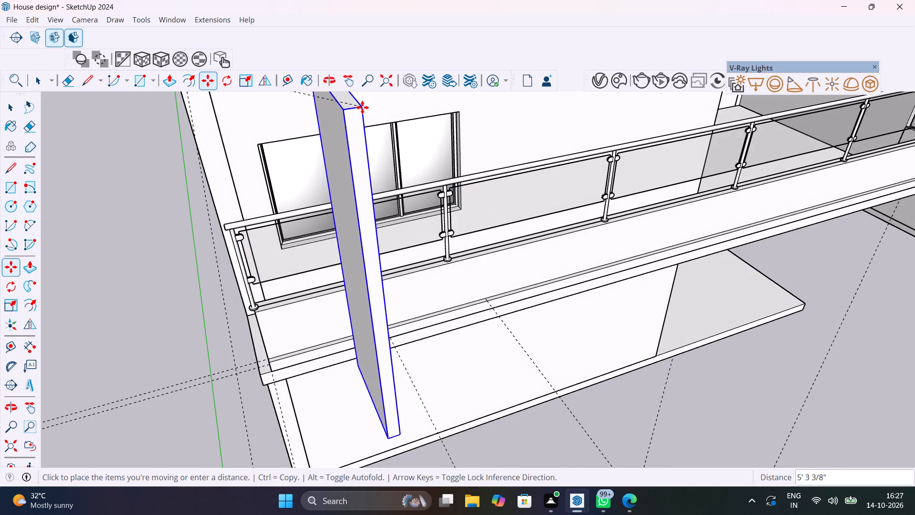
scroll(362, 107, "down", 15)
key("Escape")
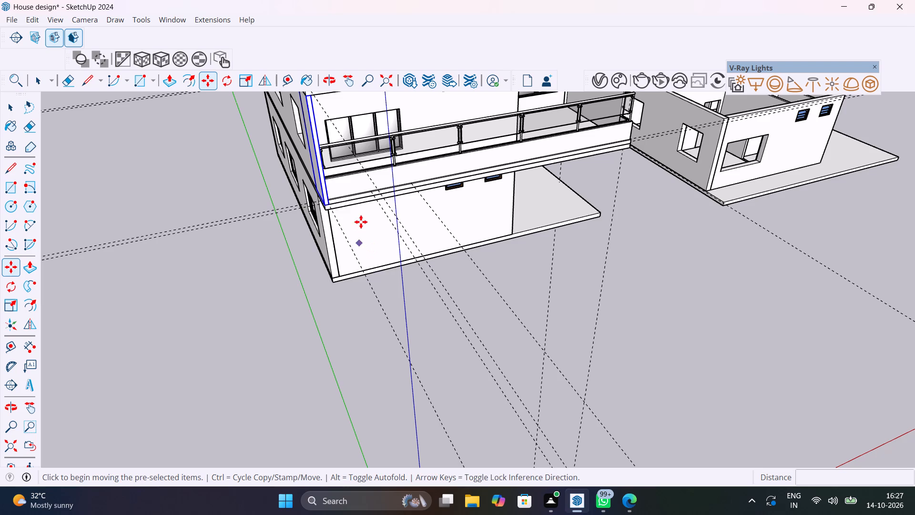
Move the balcony's end wall panel about 3' 3 3/16" inward along the balcony's front edge, away from the house corner.
left_click(329, 200)
left_click(364, 197)
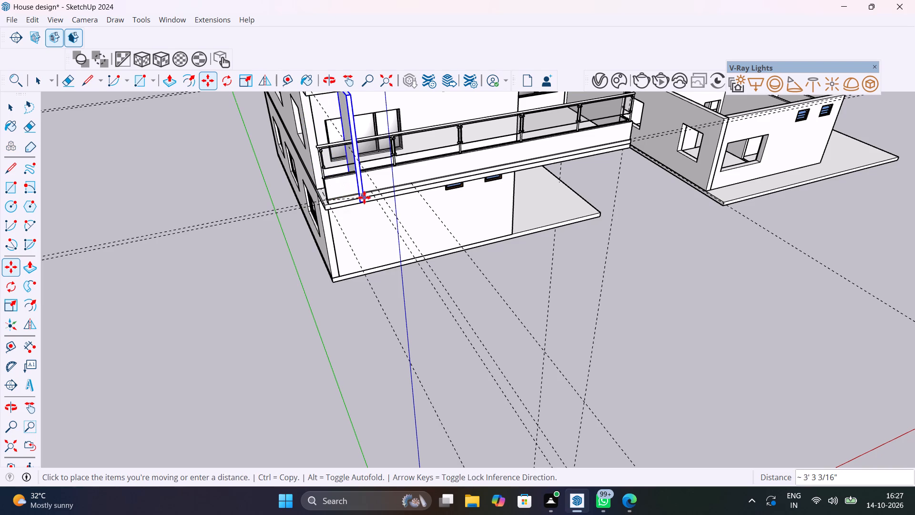
key("space")
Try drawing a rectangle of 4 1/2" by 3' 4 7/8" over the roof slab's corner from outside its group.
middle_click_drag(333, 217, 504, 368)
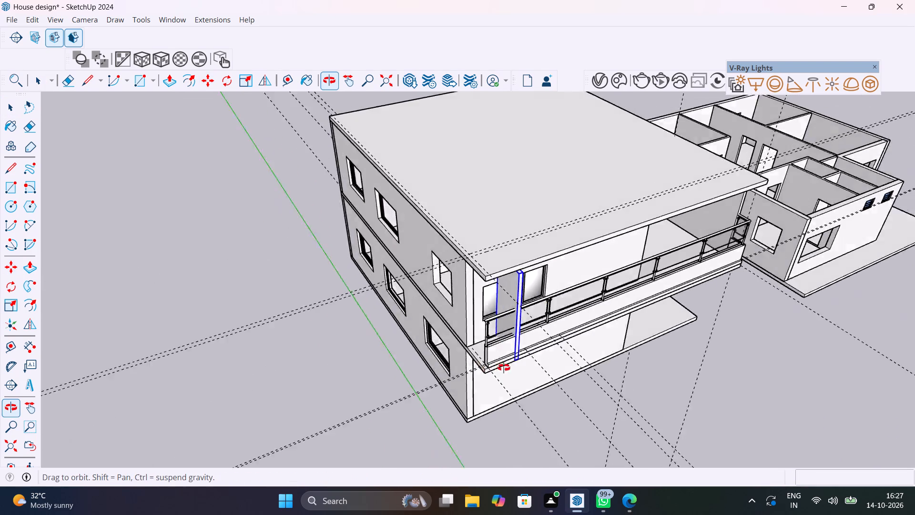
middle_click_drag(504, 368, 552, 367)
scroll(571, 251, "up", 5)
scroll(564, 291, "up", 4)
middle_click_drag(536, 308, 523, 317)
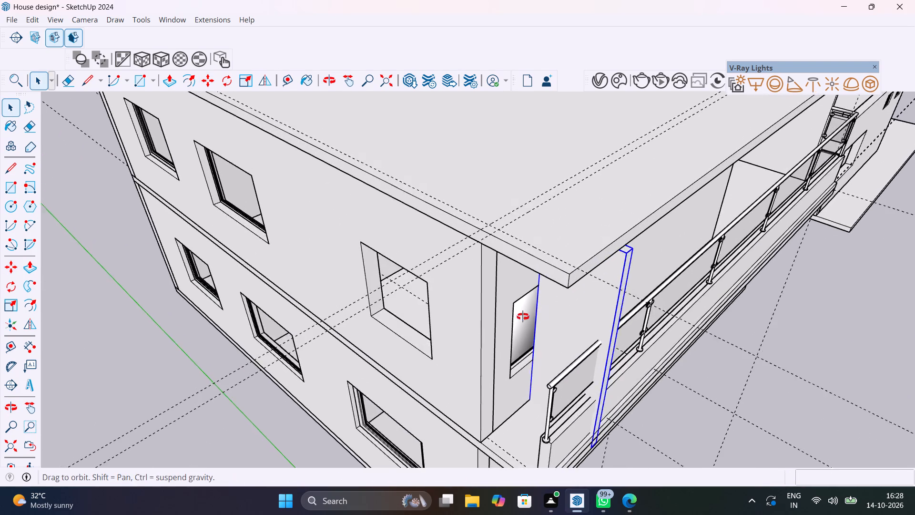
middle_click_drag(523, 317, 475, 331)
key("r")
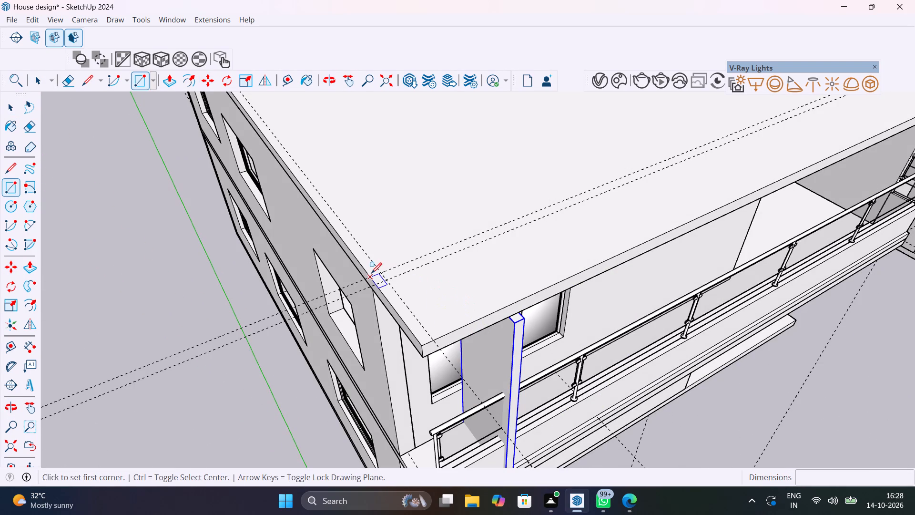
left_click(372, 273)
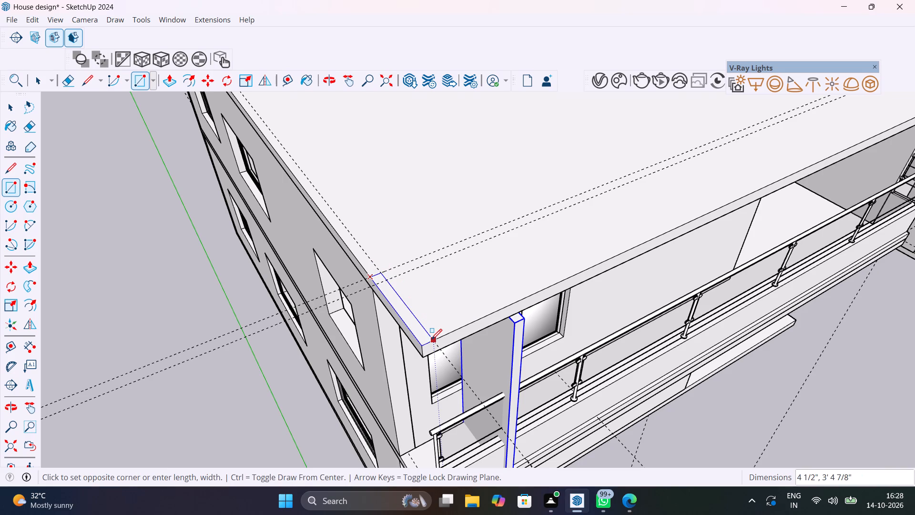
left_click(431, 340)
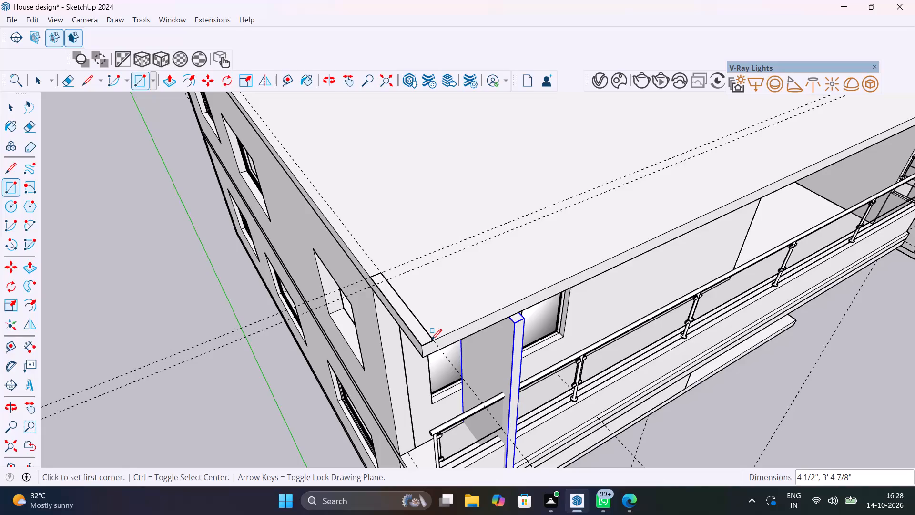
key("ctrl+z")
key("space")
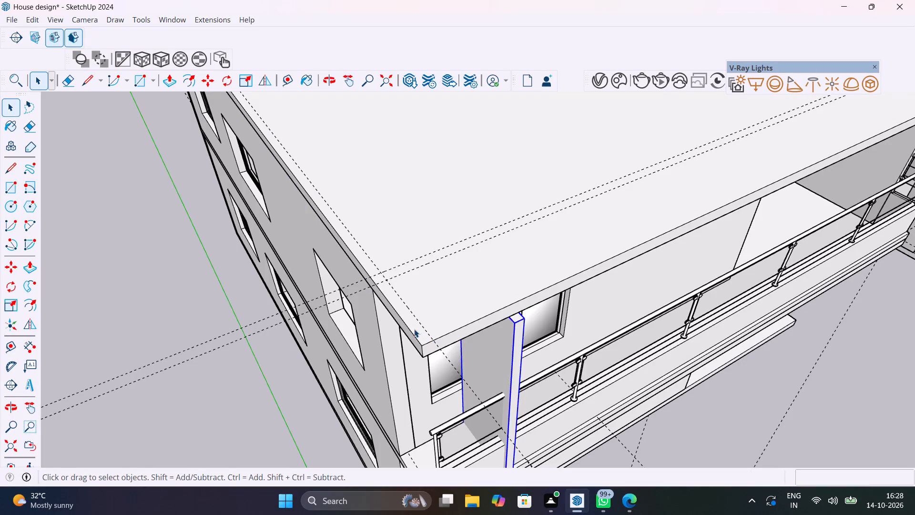
Inside the roof slab group, draw a rectangle of 3' 4 7/8" by 4 1/2" on the top face at the balcony corner.
double_click(414, 329)
double_click(414, 329)
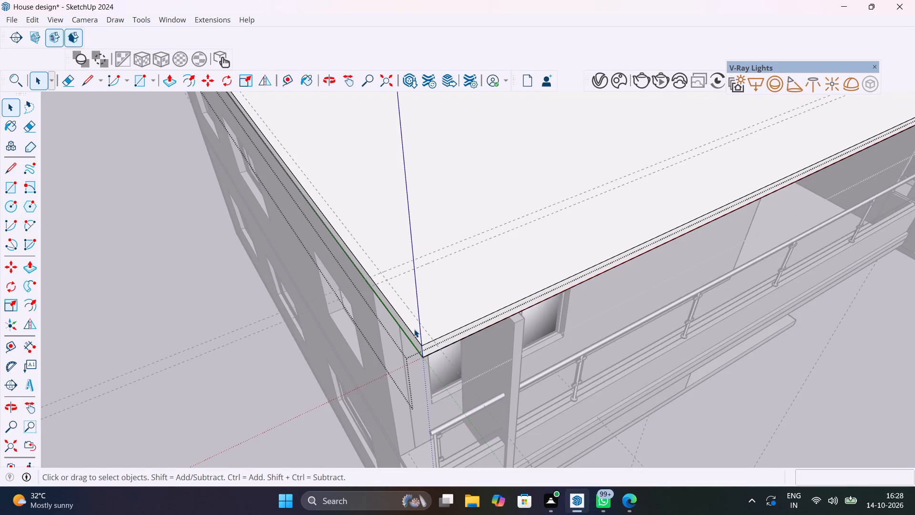
key("r")
left_click(373, 276)
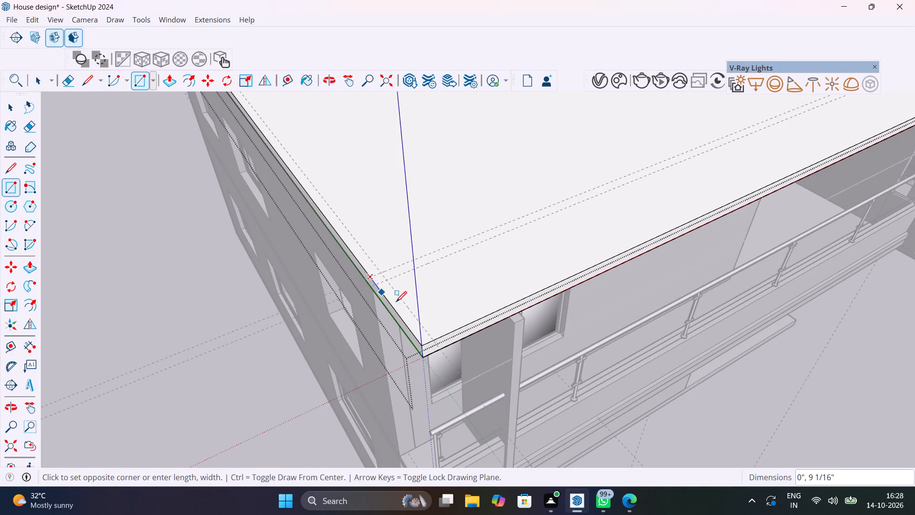
left_click(433, 343)
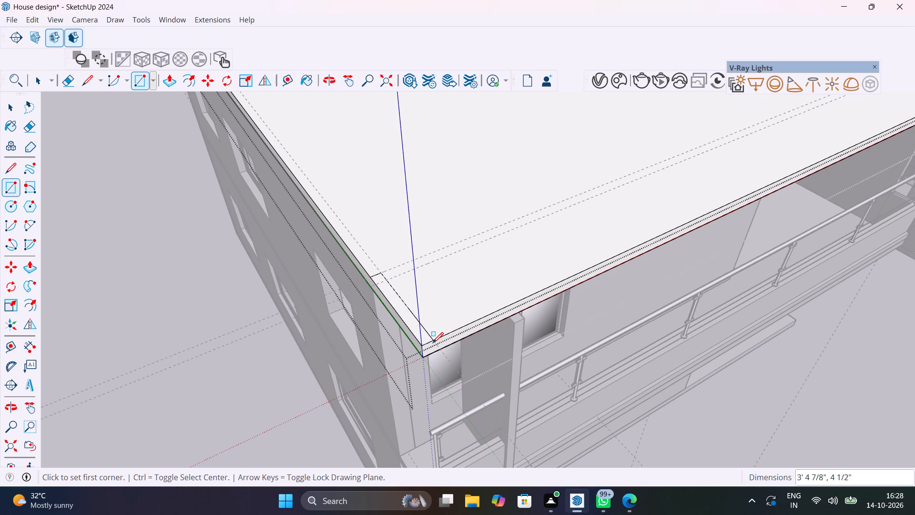
Push the corner rectangle down 6" through the roof slab to cut a notch, and leave the group.
key("p")
left_click(425, 332)
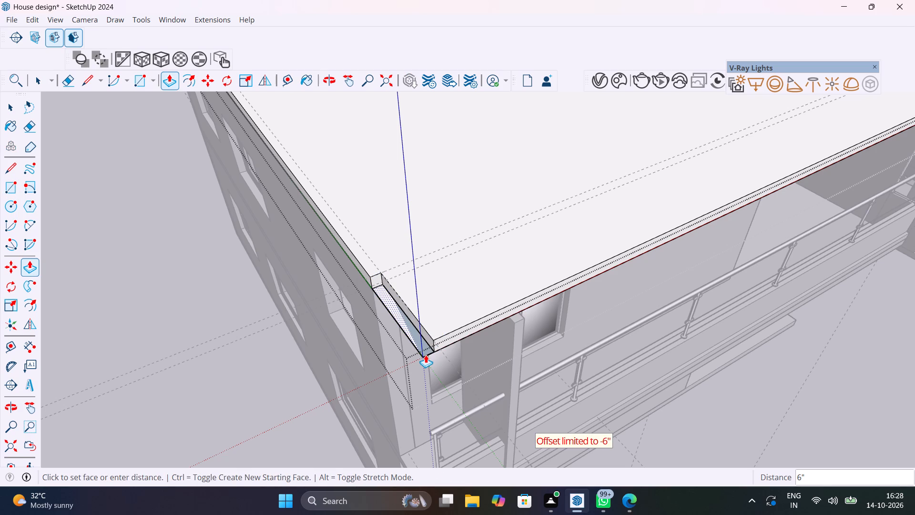
left_click(426, 355)
key("Escape")
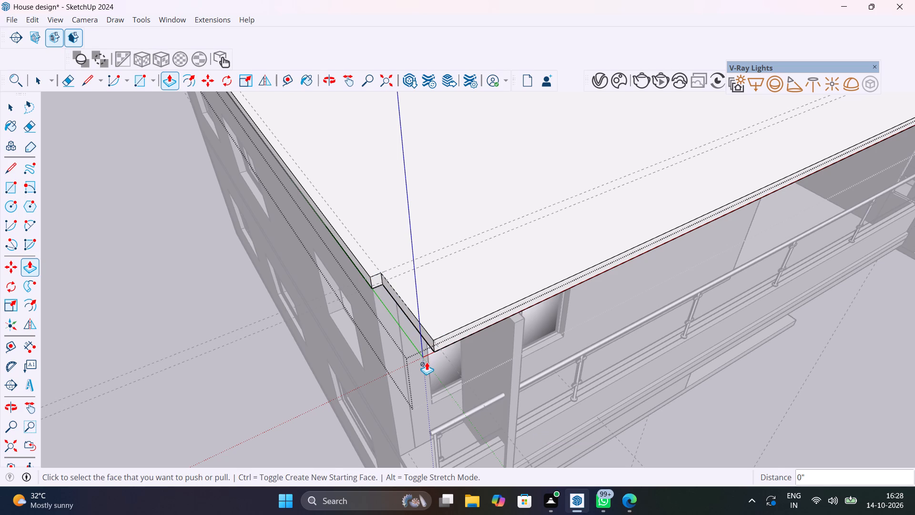
key("space")
left_click(211, 299)
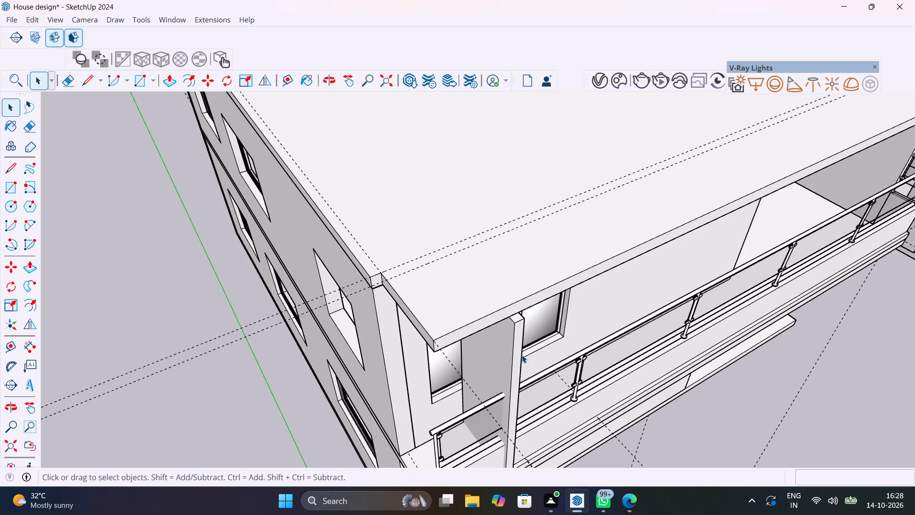
Move the end wall panel about 3' 3 3/16" back to the house corner, snapping its lower corner to the balcony slab's endpoint.
left_click(522, 355)
middle_click_drag(521, 354, 415, 194)
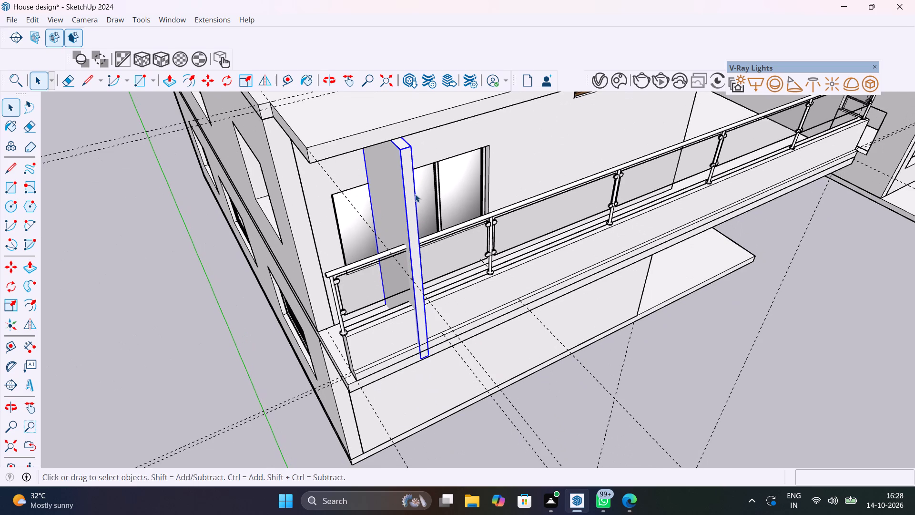
key("m")
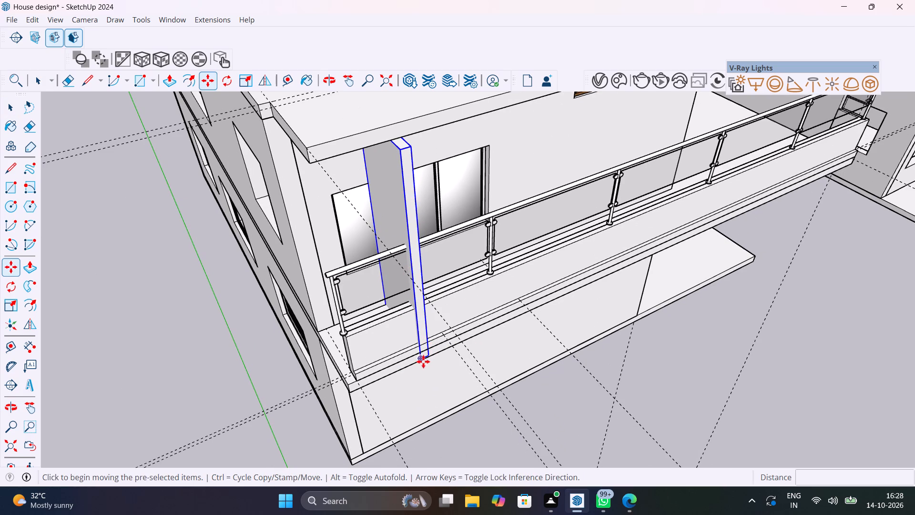
left_click(422, 361)
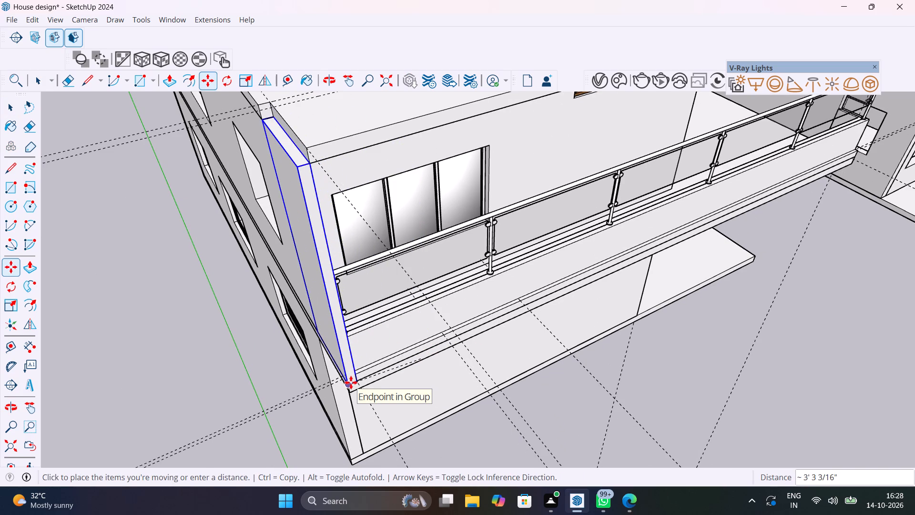
scroll(351, 382, "up", 6)
left_click(351, 382)
scroll(351, 382, "down", 14)
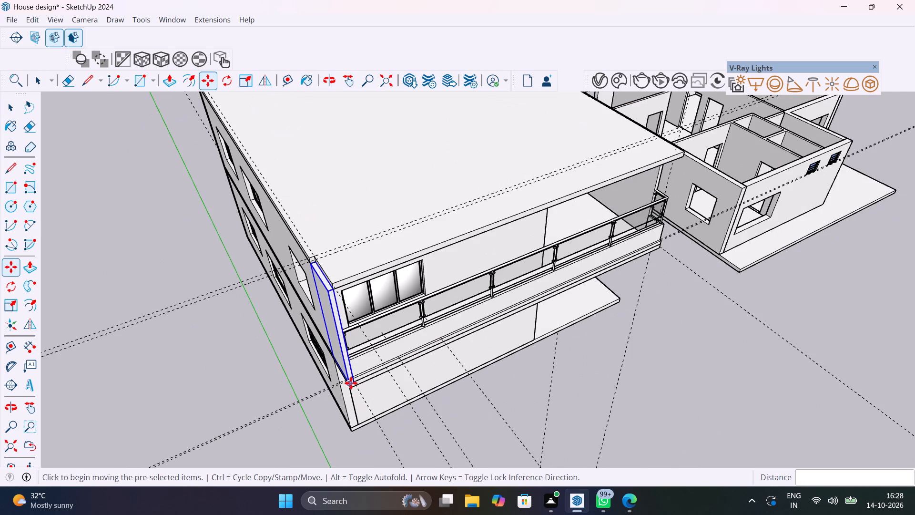
key("space")
Inside the end wall panel's group, extend the top face upward by 5' through the roof notch, and leave the group.
scroll(327, 285, "up", 7)
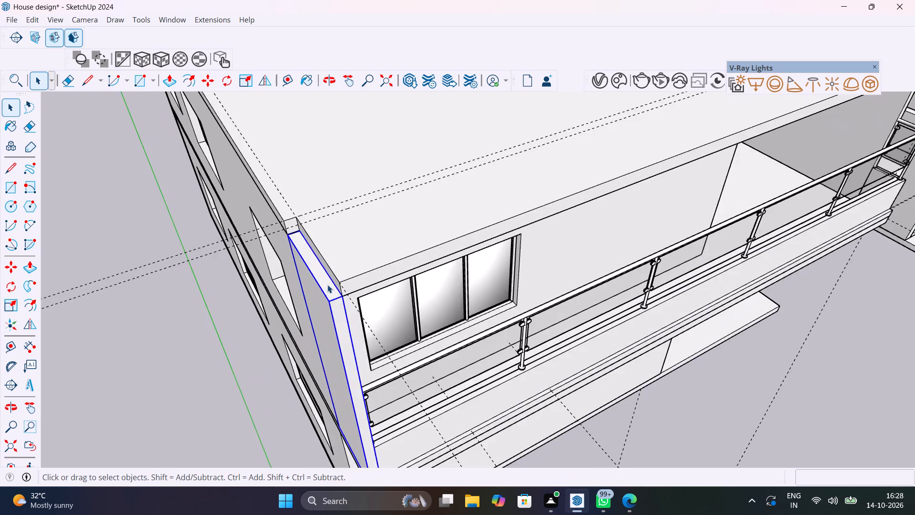
scroll(327, 285, "up", 3)
double_click(327, 285)
left_click(327, 285)
left_click(327, 285)
left_click(331, 288)
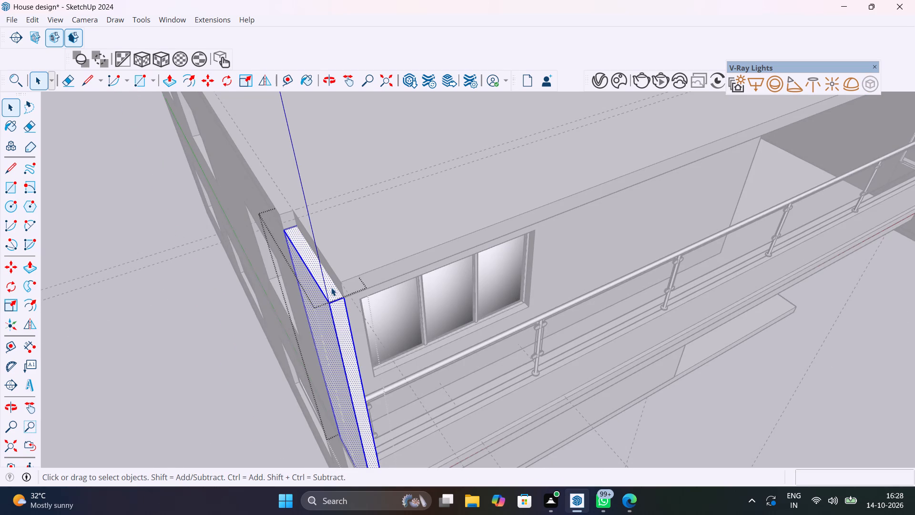
key("p")
left_click(331, 288)
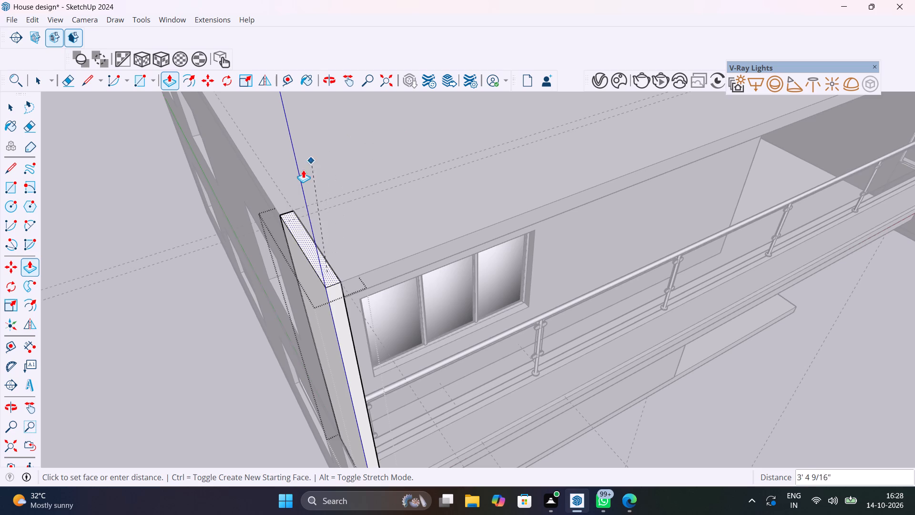
type("5'")
key("Return")
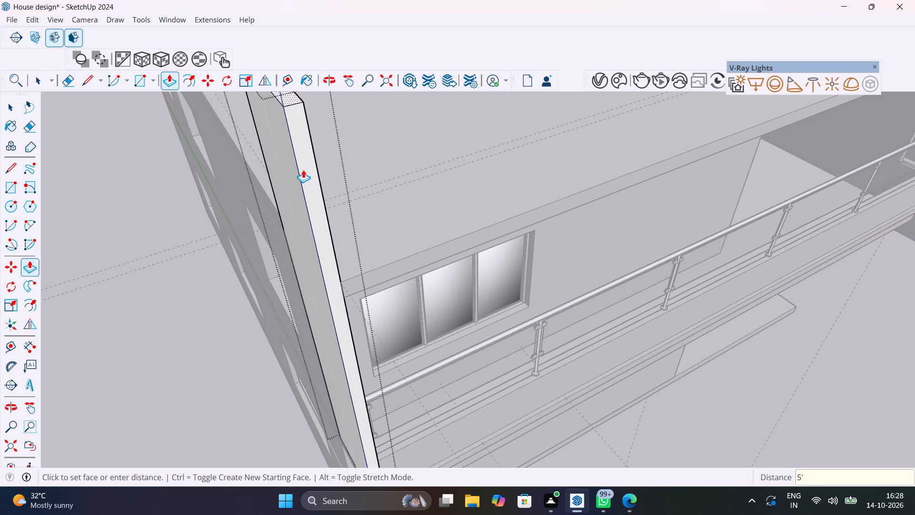
key("space")
left_click(167, 299)
scroll(264, 287, "down", 1)
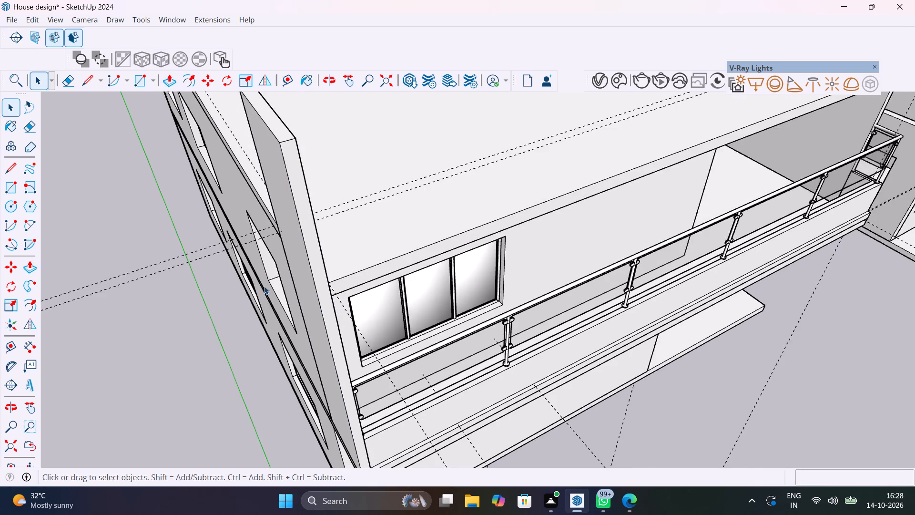
middle_click_drag(264, 286, 365, 346)
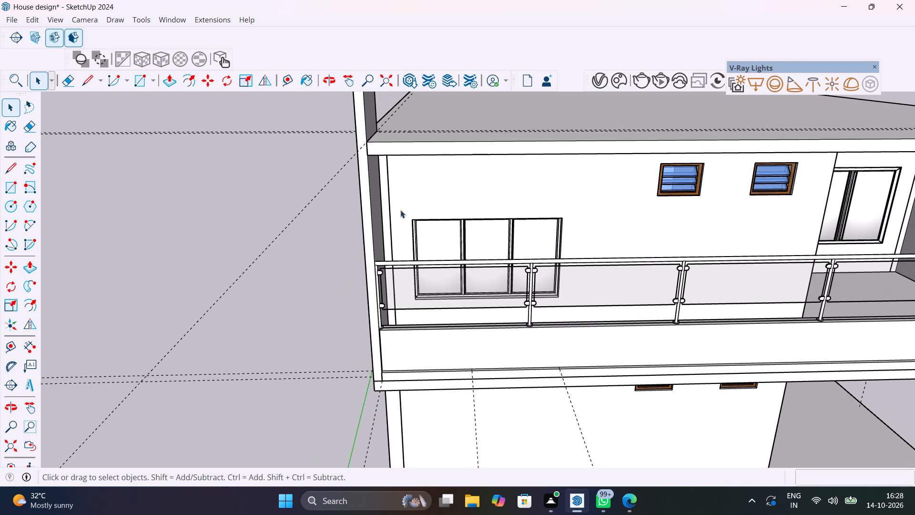
Inside the roof slab group, copy the front face's bottom edge 3" upward to the face's midpoint.
scroll(390, 164, "up", 5)
middle_click_drag(360, 153, 173, 237)
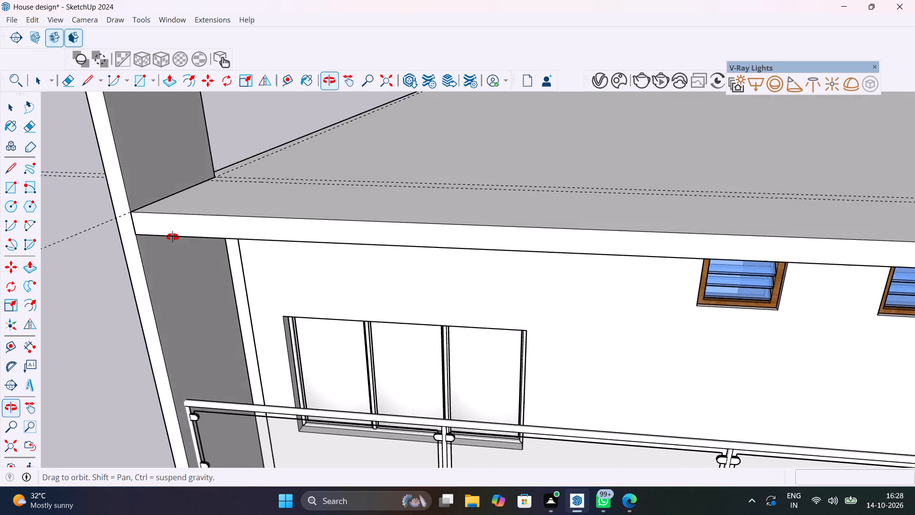
middle_click_drag(173, 237, 256, 238)
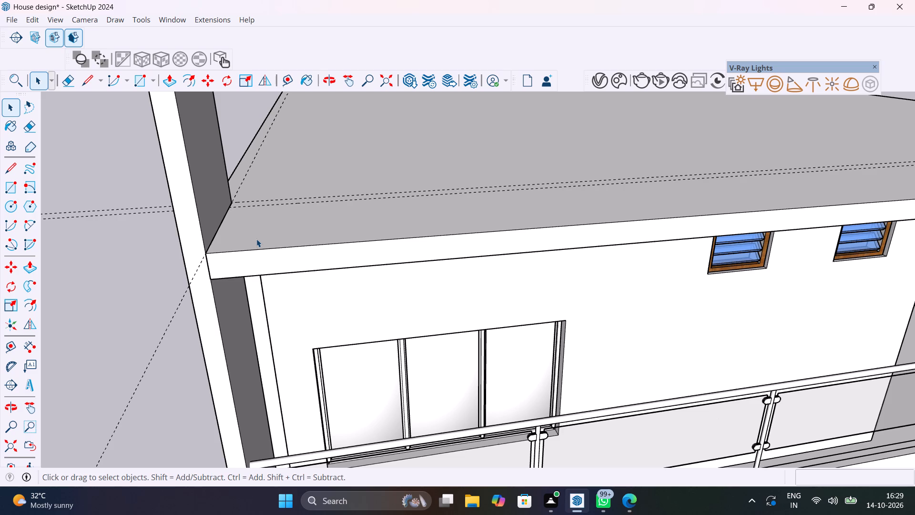
left_click(270, 263)
double_click(270, 263)
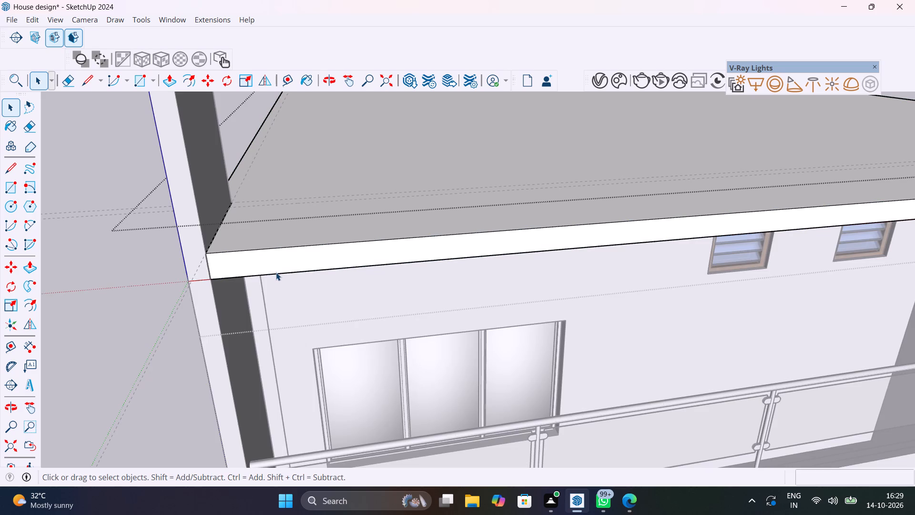
left_click(276, 272)
left_click(278, 273)
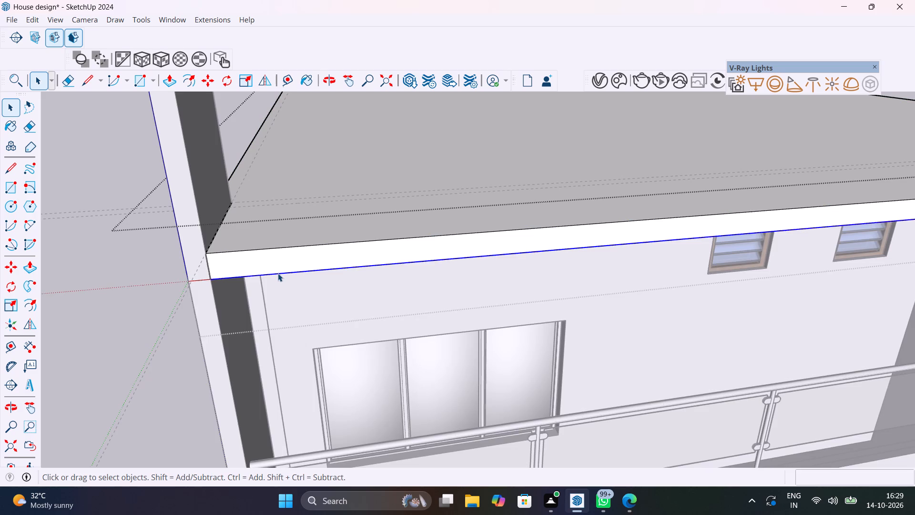
key("m")
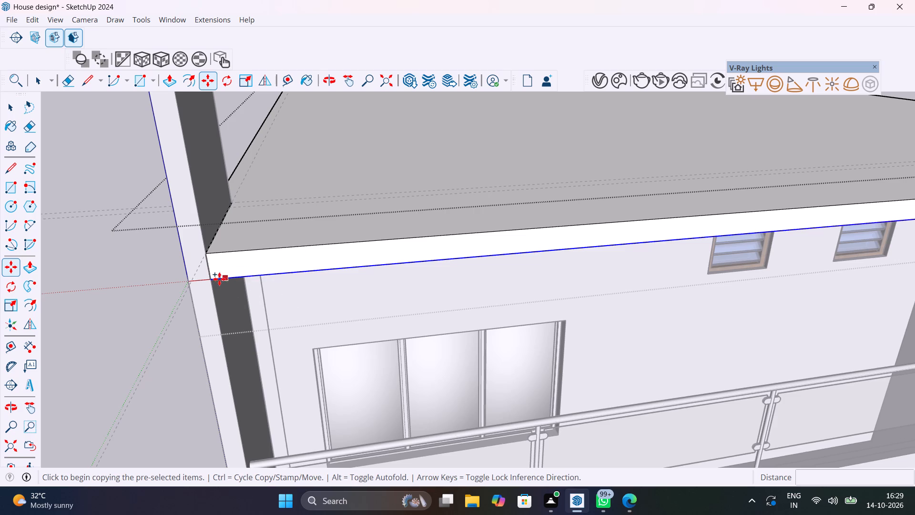
left_click(213, 280)
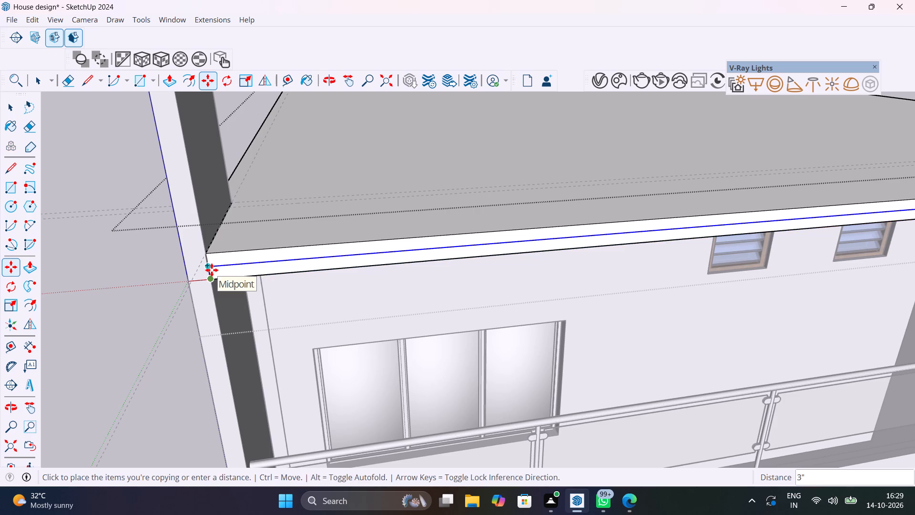
left_click(212, 270)
scroll(236, 278, "down", 14)
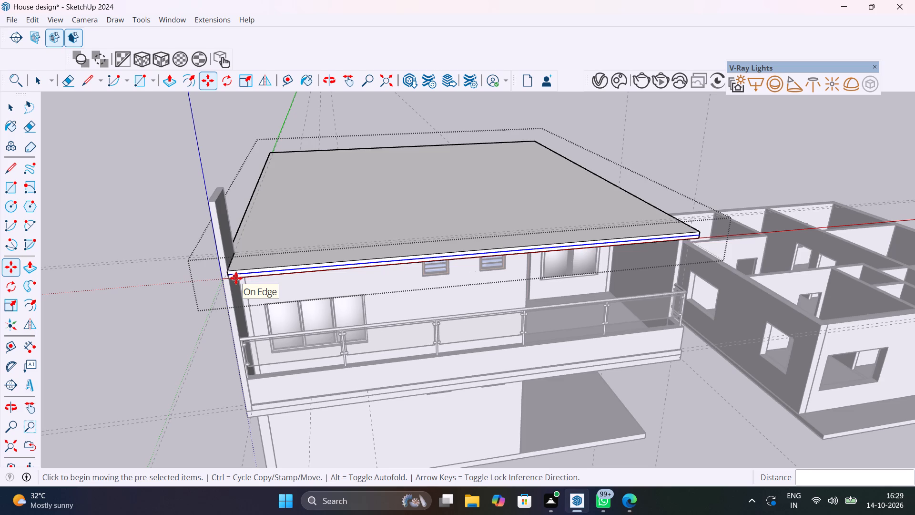
key("space")
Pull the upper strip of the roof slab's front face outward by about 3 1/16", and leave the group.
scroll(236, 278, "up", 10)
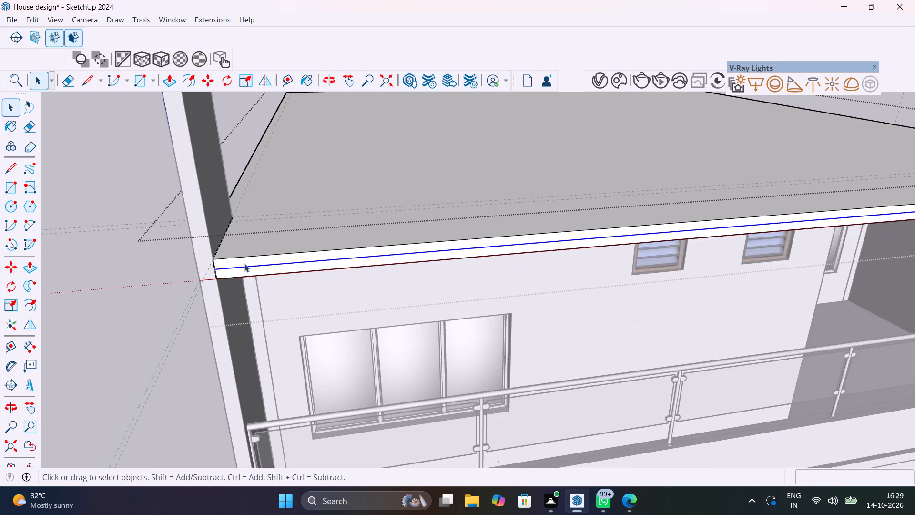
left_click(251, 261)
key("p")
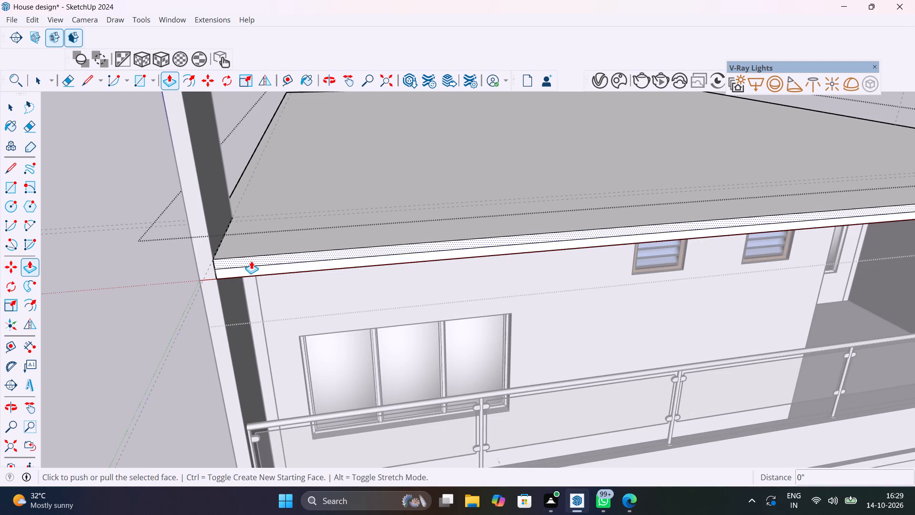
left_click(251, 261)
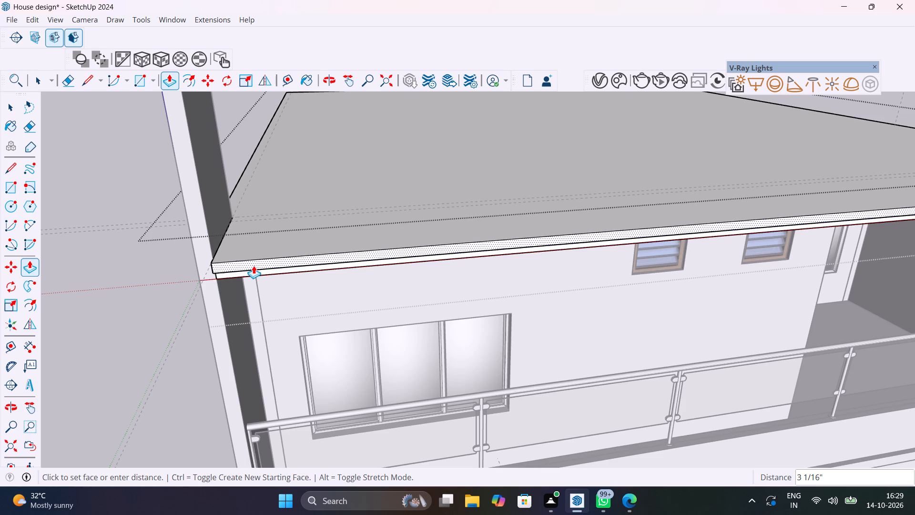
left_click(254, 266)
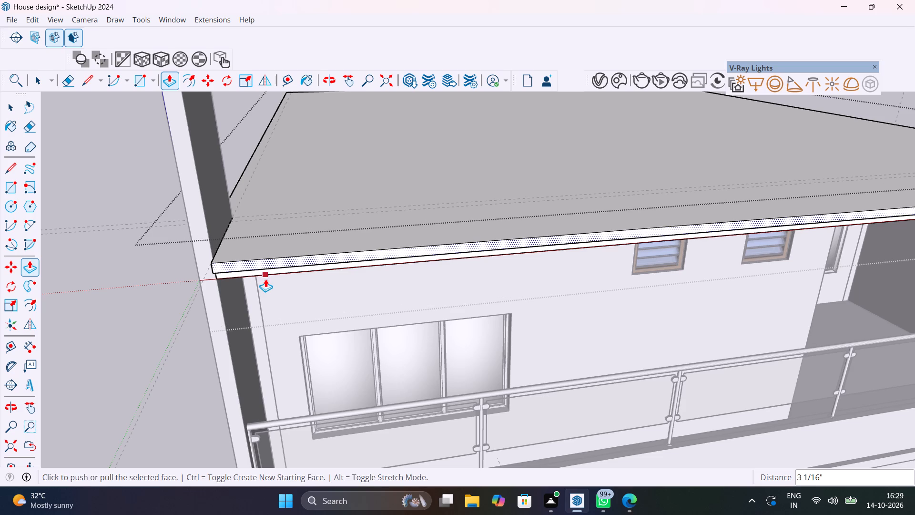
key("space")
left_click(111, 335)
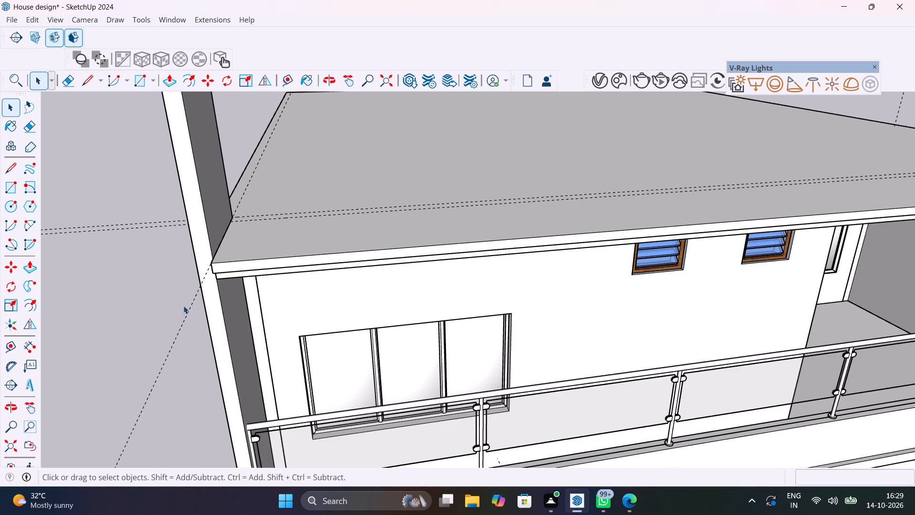
Reopen the roof slab group and select the lower strip of its front face.
middle_click_drag(183, 305, 270, 299)
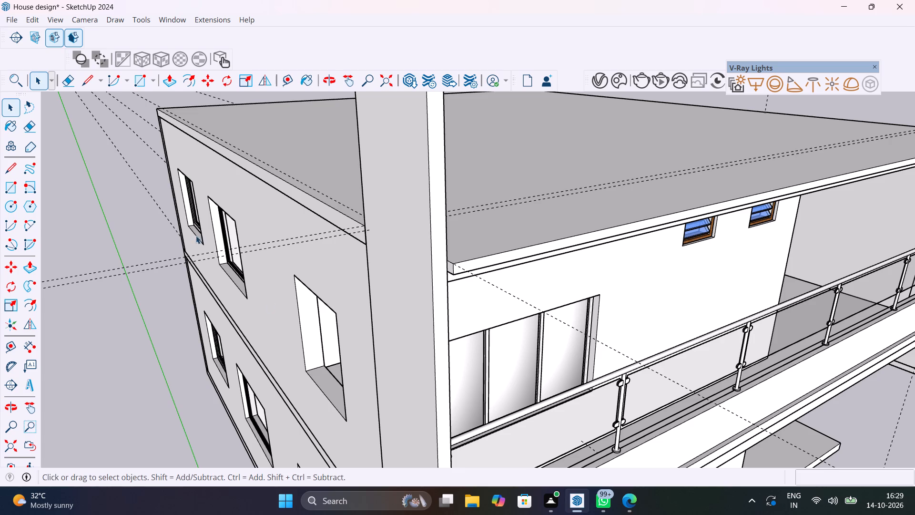
middle_click_drag(265, 269, 274, 294)
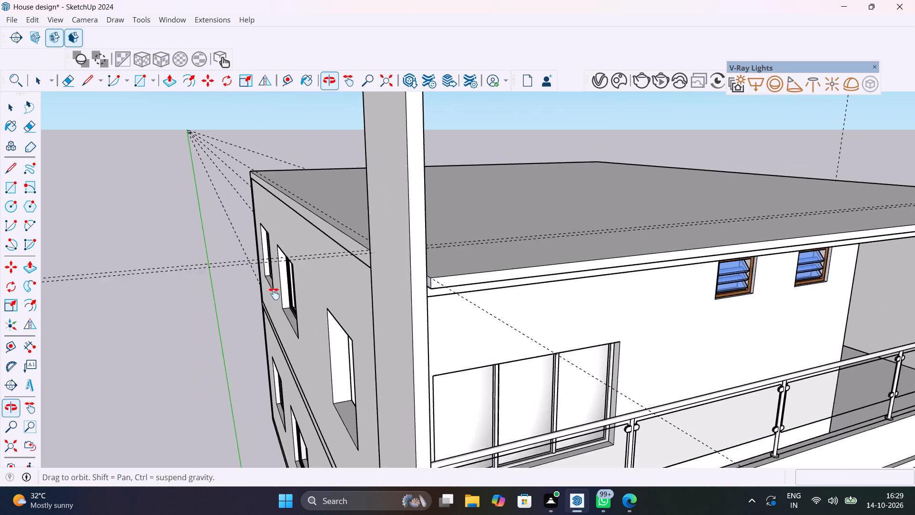
middle_click_drag(274, 294, 323, 340)
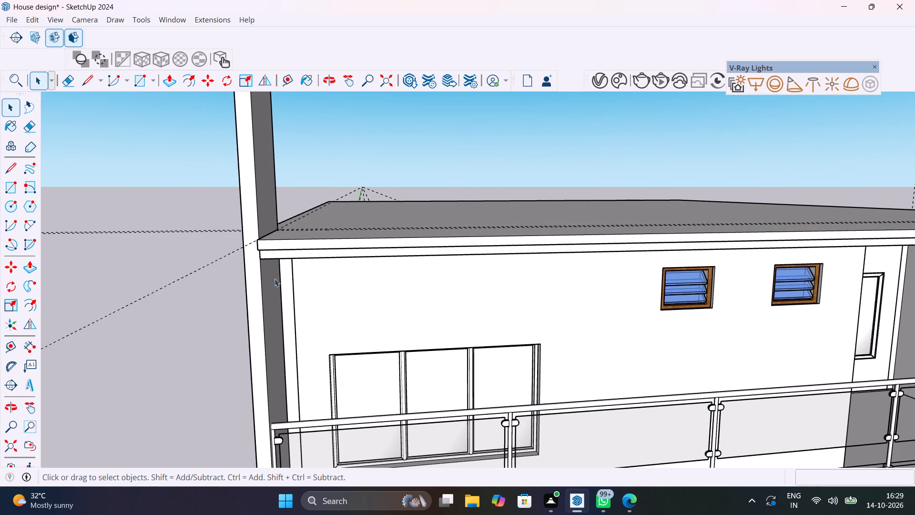
scroll(277, 250, "up", 12)
left_click(291, 266)
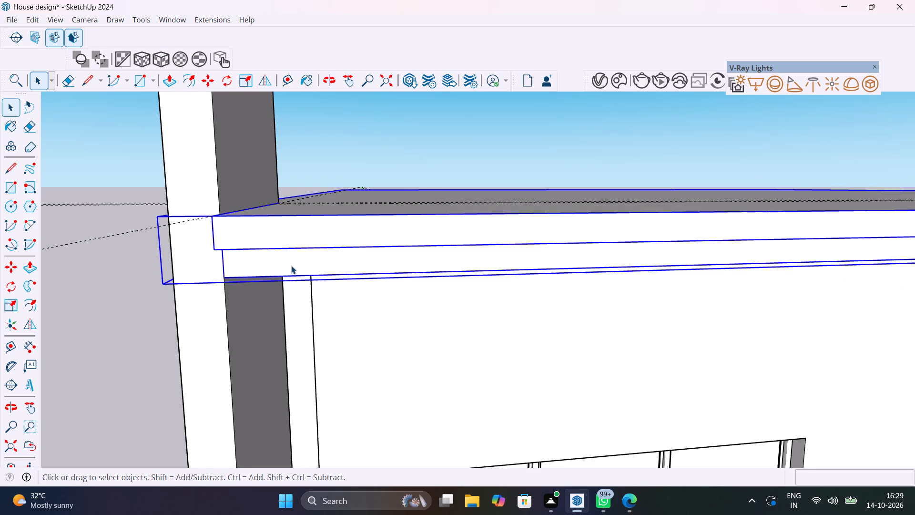
middle_click_drag(291, 266, 304, 244)
scroll(304, 244, "up", 1)
triple_click(305, 233)
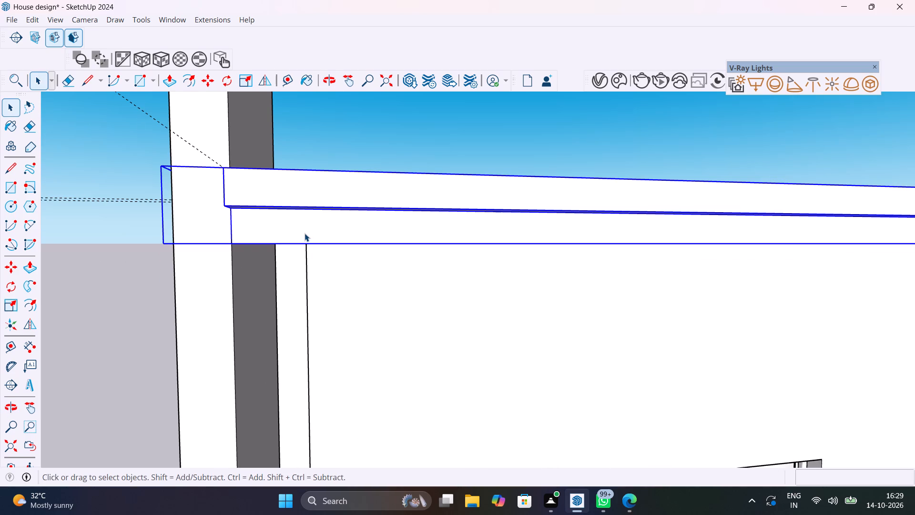
left_click(305, 233)
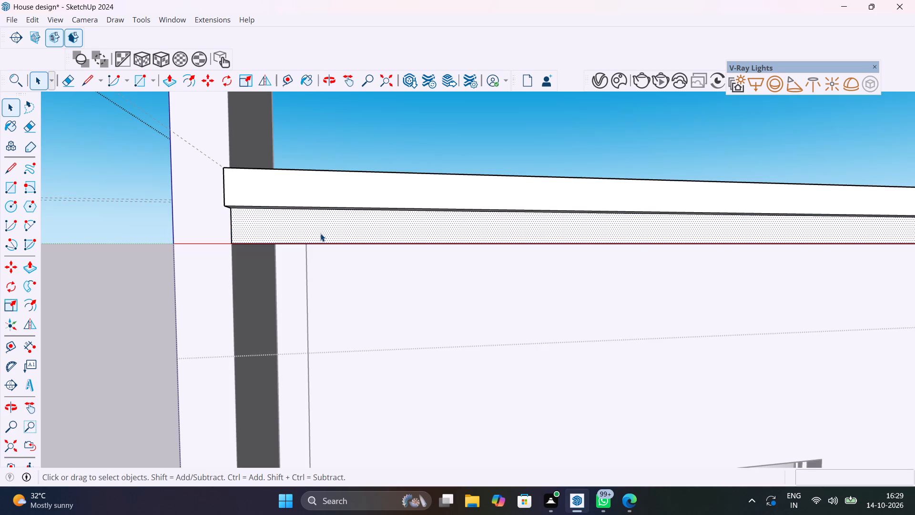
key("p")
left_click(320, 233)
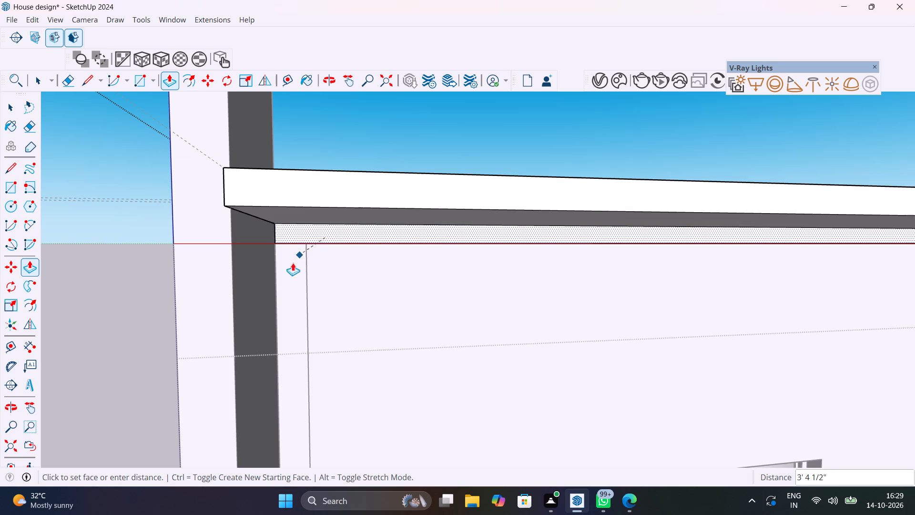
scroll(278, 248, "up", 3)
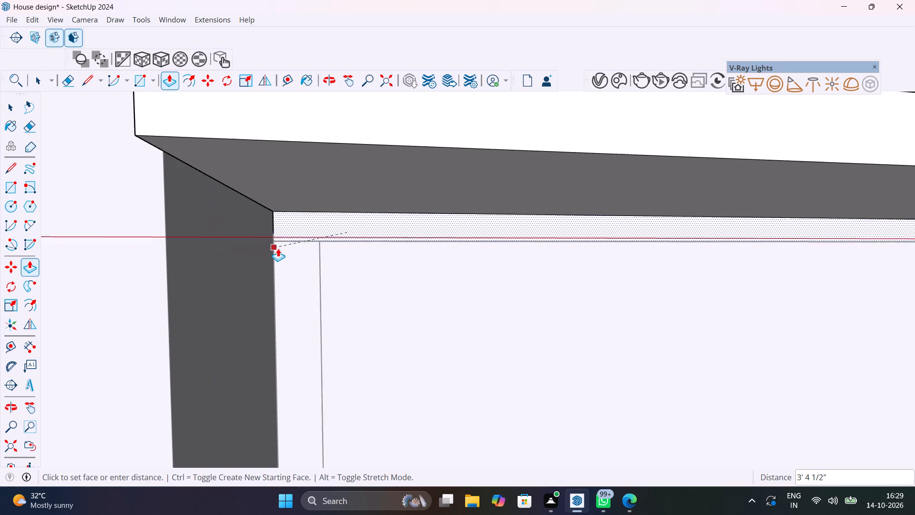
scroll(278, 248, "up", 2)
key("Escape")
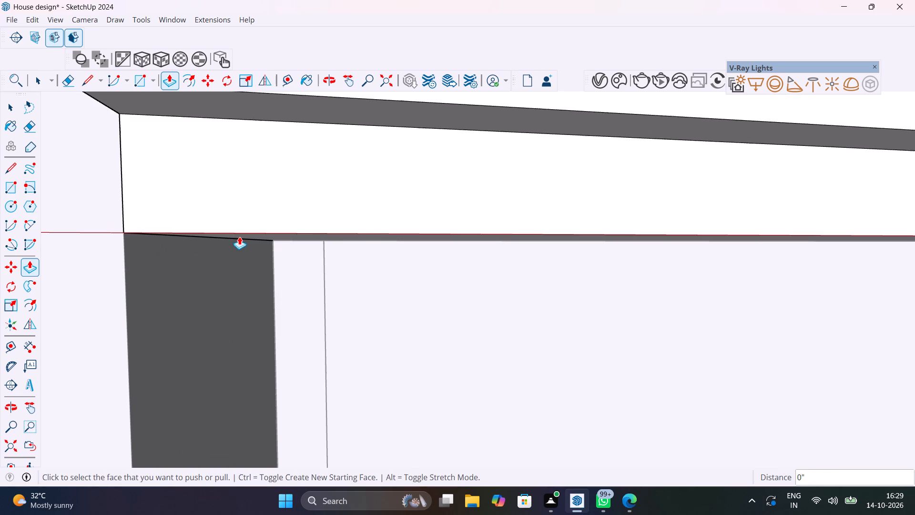
Push the lower strip of the roof slab's front face inward by about 1 7/8".
left_click(194, 212)
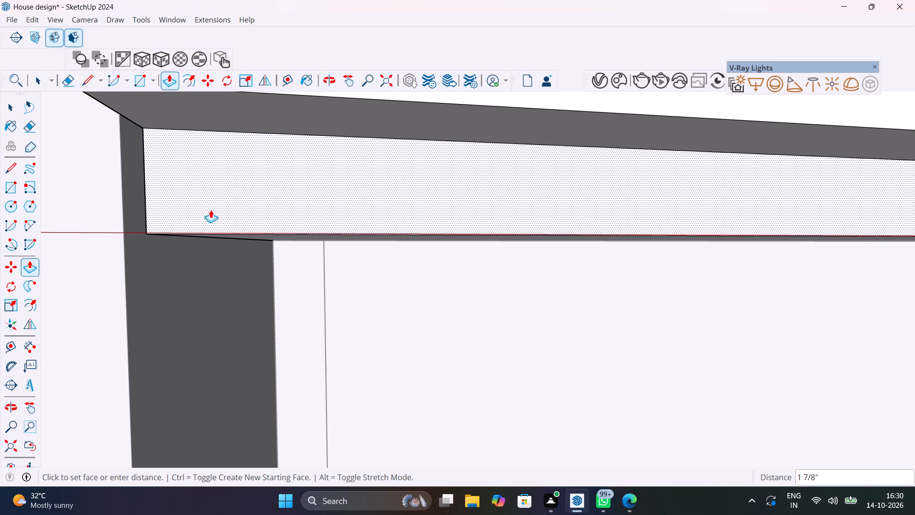
left_click(211, 210)
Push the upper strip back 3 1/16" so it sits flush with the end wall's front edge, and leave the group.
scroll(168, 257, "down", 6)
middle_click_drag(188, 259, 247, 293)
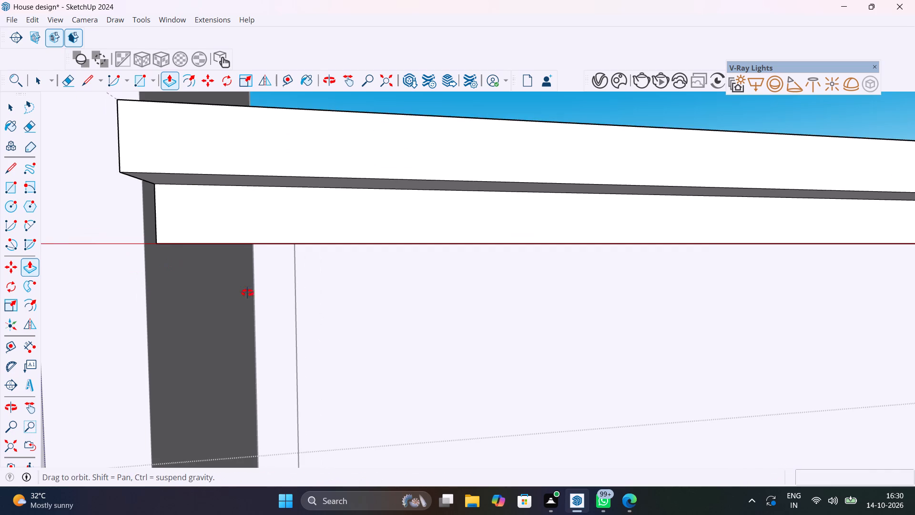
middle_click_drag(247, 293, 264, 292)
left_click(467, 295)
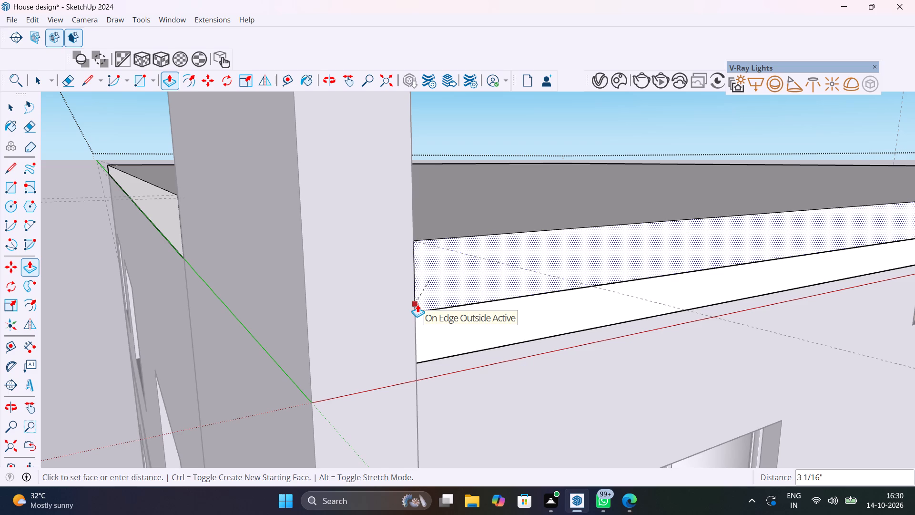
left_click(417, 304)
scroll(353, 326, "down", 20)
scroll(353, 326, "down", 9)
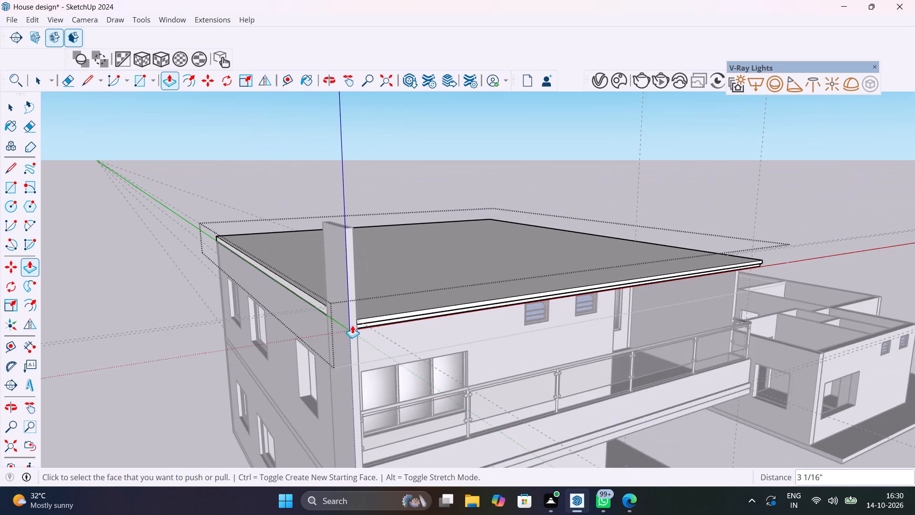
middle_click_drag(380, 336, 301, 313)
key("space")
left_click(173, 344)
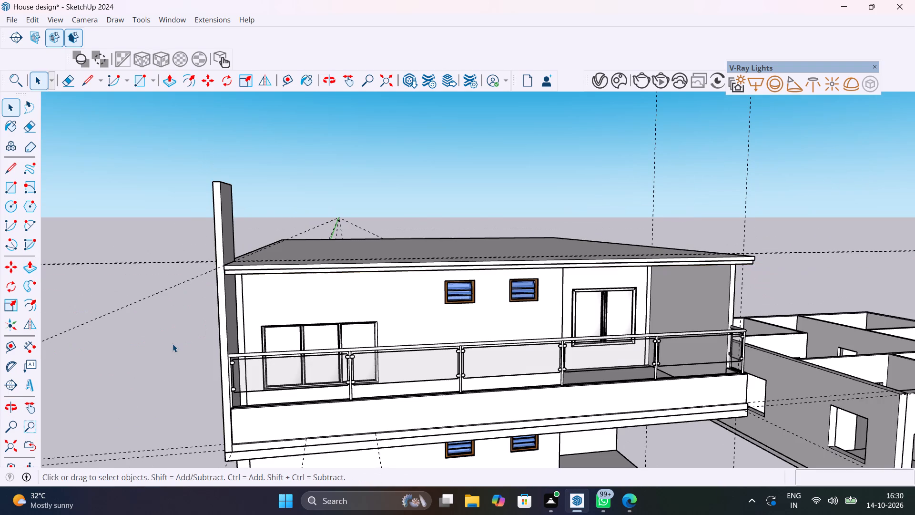
Examine the stepped roof edge from below, and the balcony's railing, parapet and outer slab edge.
scroll(286, 258, "up", 5)
middle_click_drag(317, 282, 252, 241)
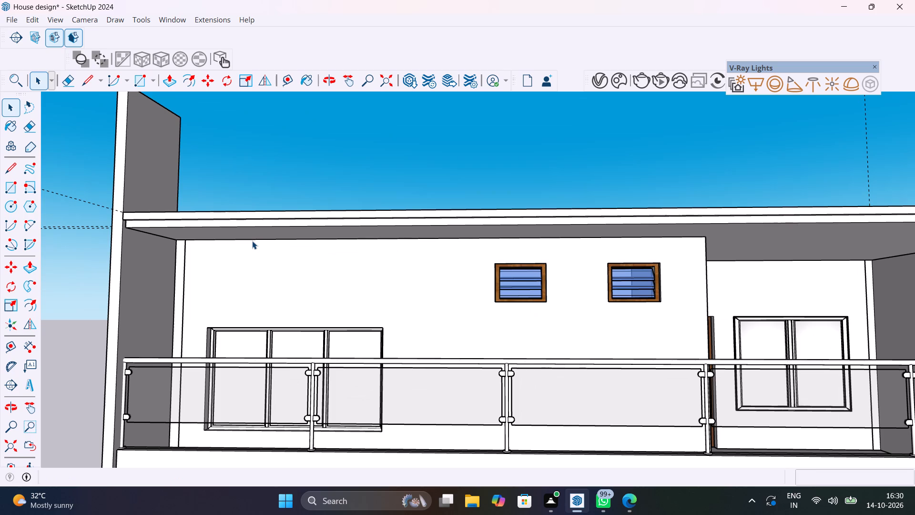
scroll(252, 241, "up", 5)
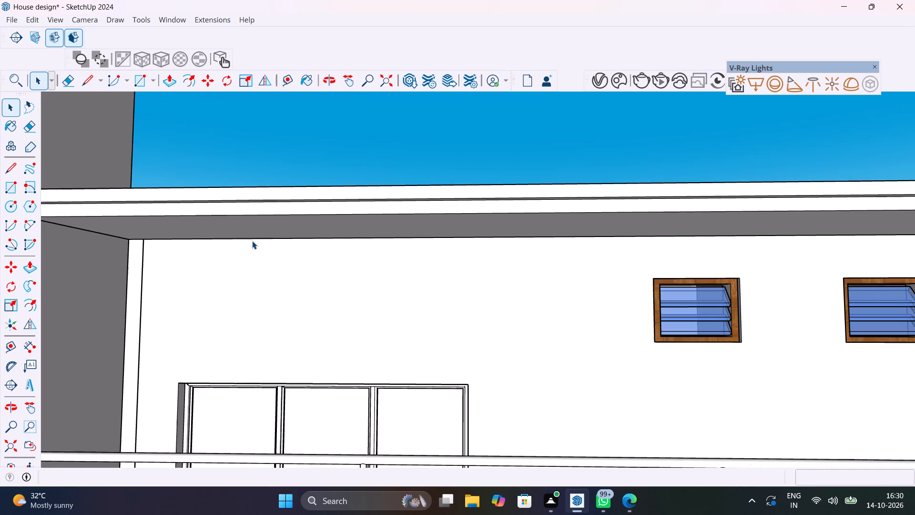
middle_click_drag(252, 241, 419, 220, "shift")
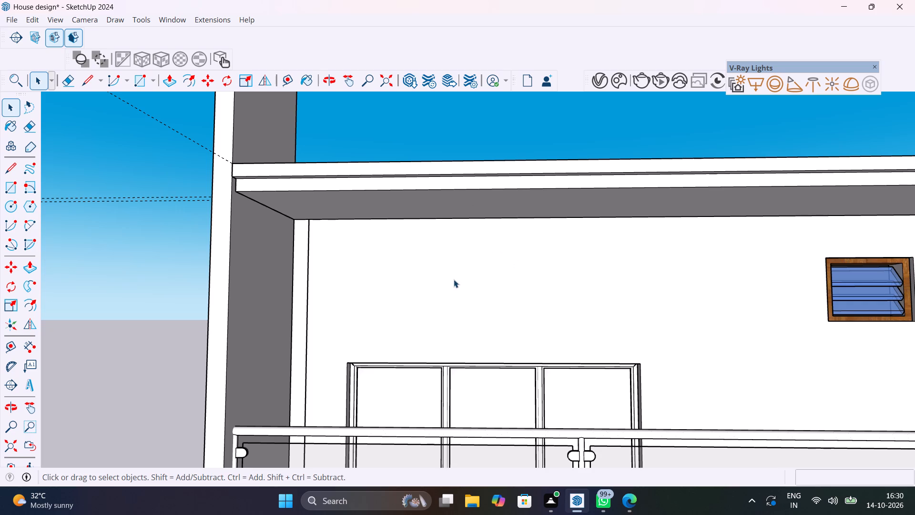
scroll(454, 279, "down", 4)
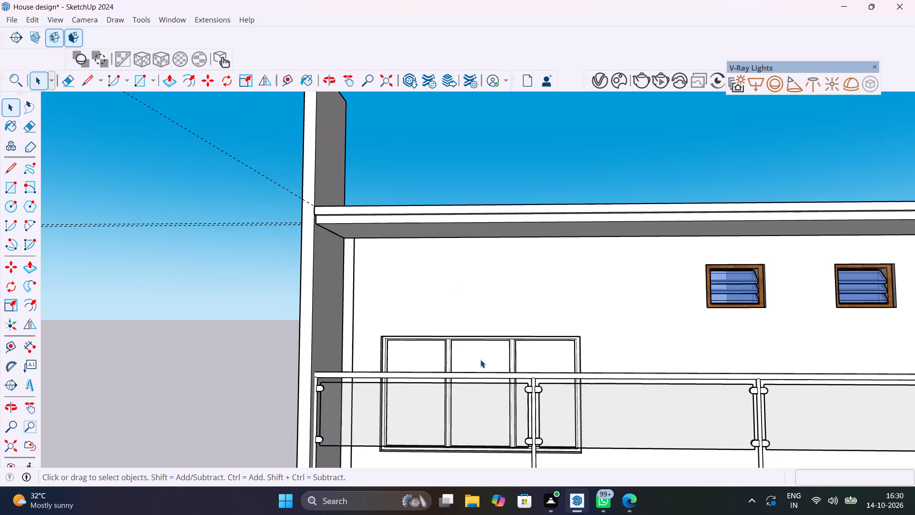
middle_click_drag(480, 360, 449, 283)
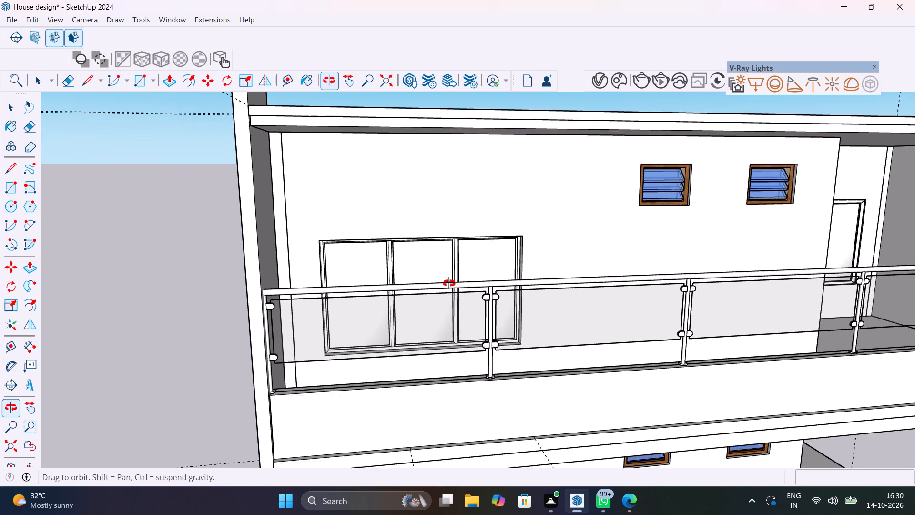
middle_click_drag(449, 283, 412, 268)
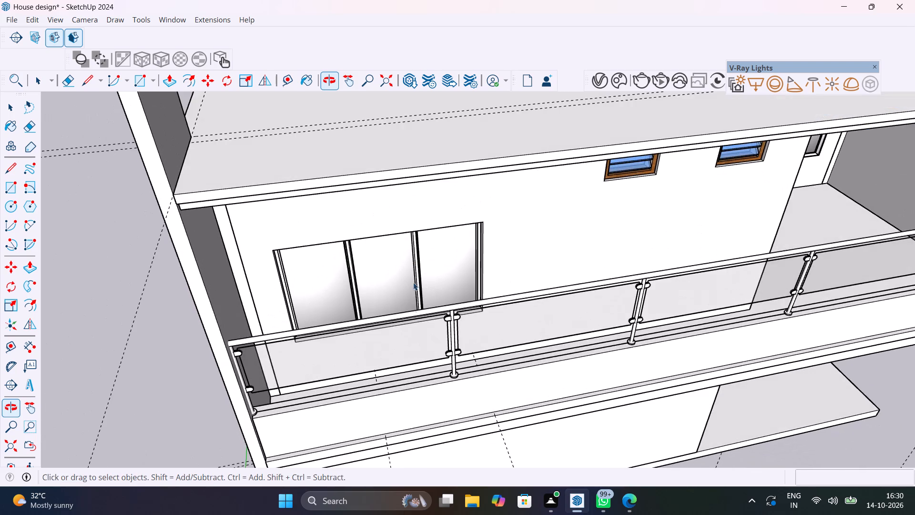
scroll(421, 430, "up", 10)
middle_click_drag(421, 428, 512, 328, "shift")
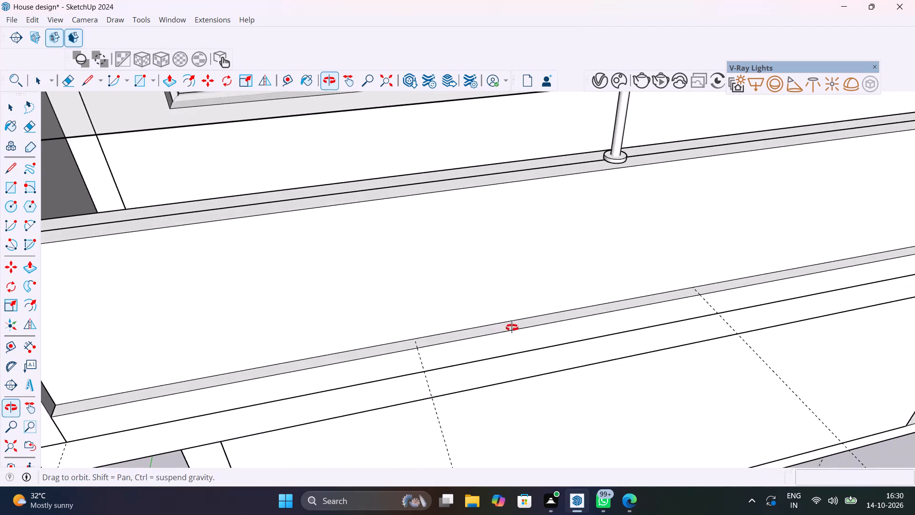
middle_click_drag(512, 328, 504, 339, "shift")
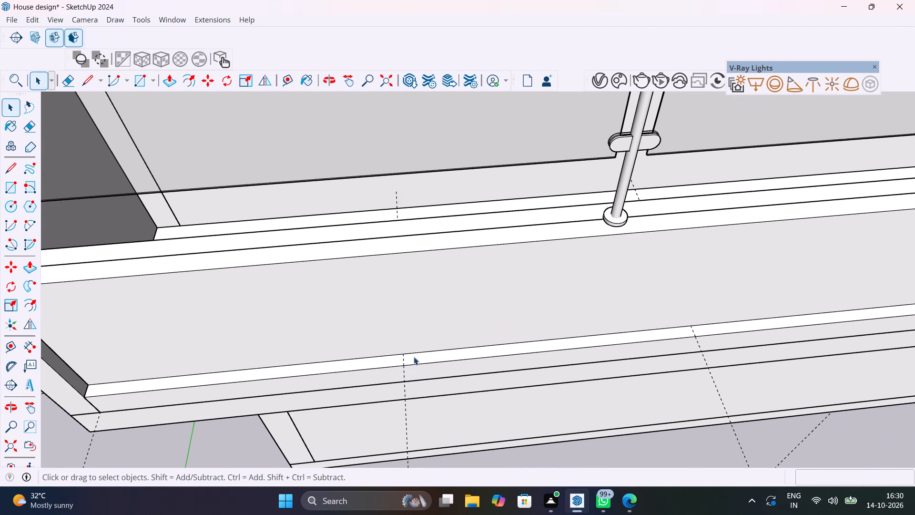
scroll(414, 357, "up", 11)
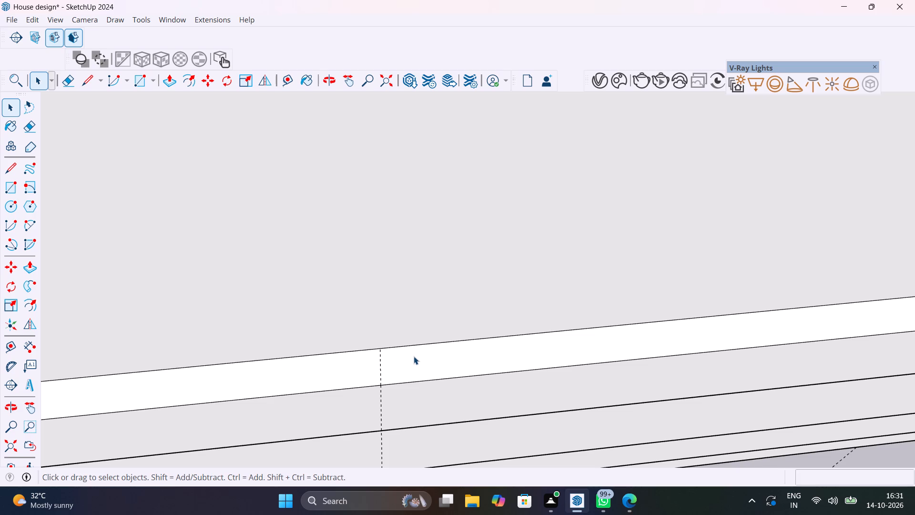
Draw a rectangle about 3' 11 5/16" by 2 1/8" on the ledge along the balcony's outer face, between the two guide lines.
scroll(415, 399, "up", 5)
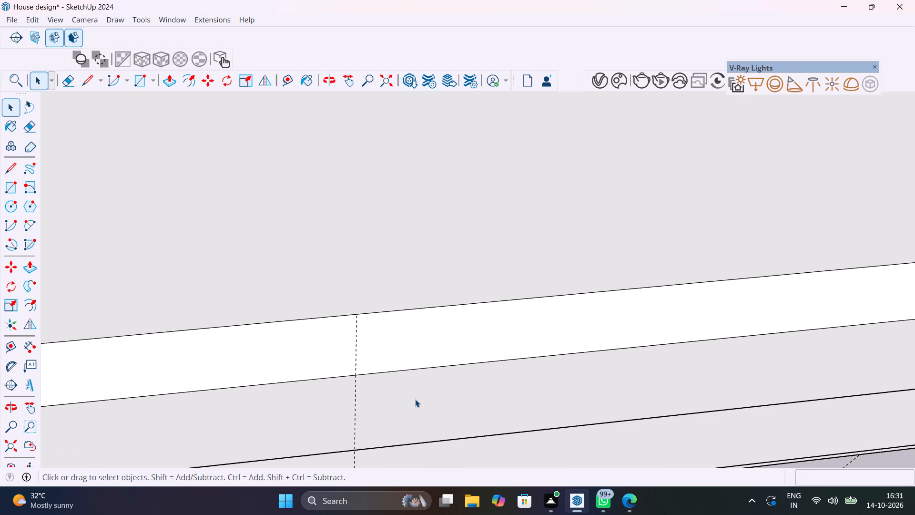
scroll(415, 399, "down", 15)
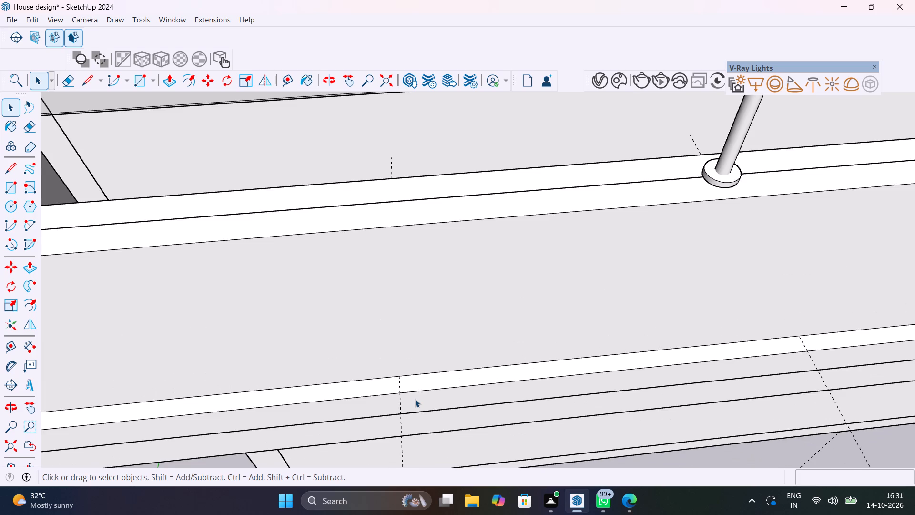
middle_click_drag(408, 396, 385, 357, "shift")
scroll(390, 352, "up", 4)
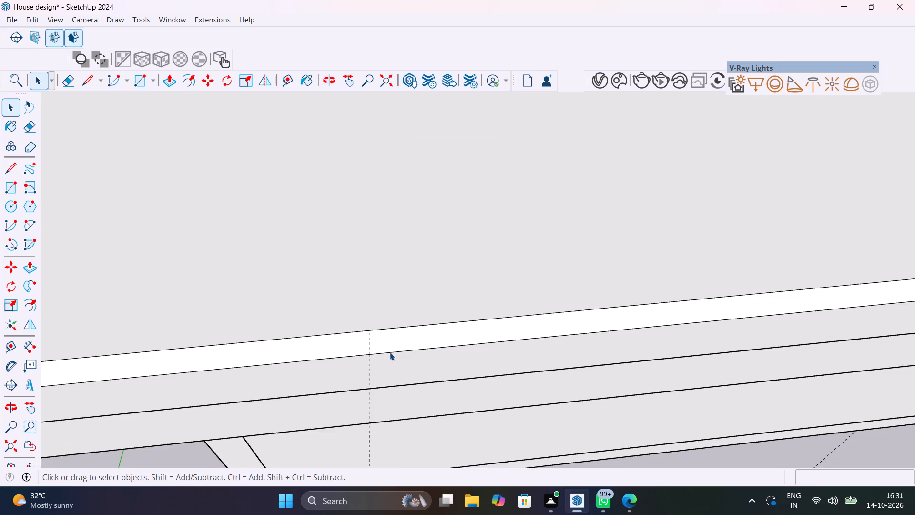
scroll(390, 352, "up", 1)
middle_click_drag(390, 352, 405, 403)
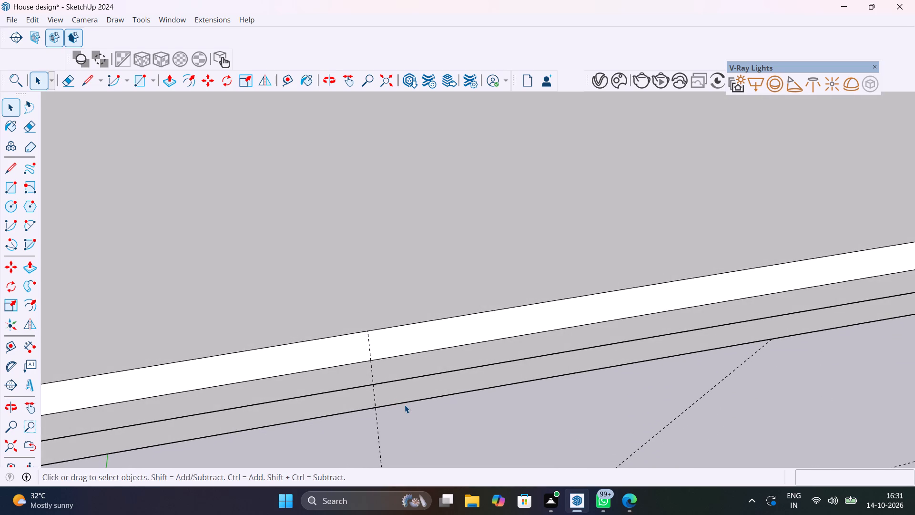
scroll(405, 405, "down", 8)
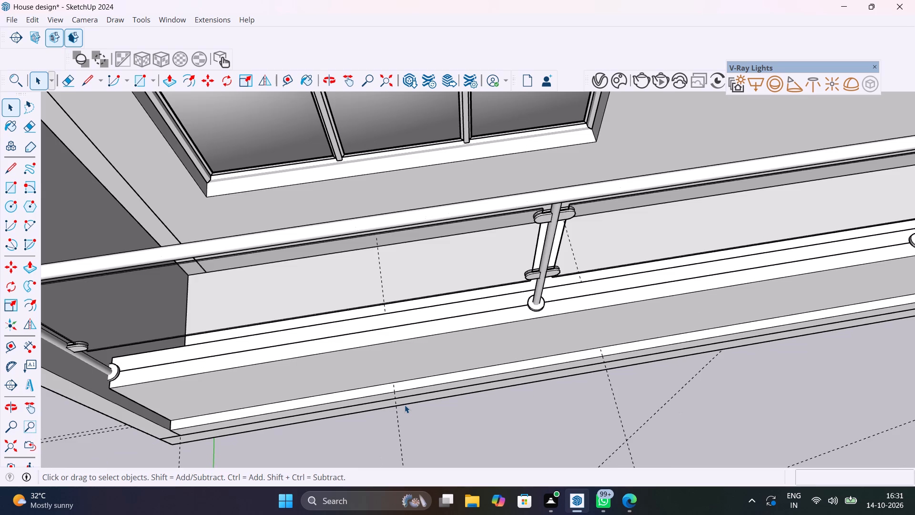
middle_click_drag(402, 397, 436, 382)
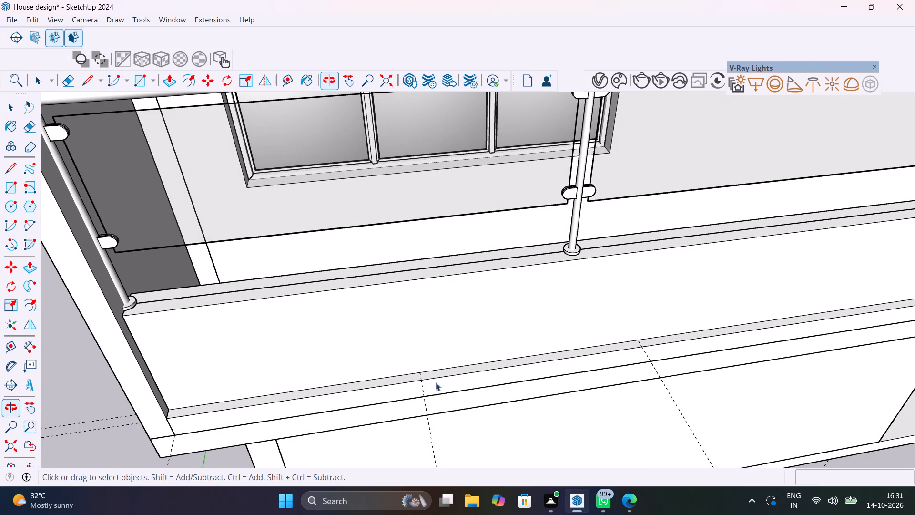
scroll(434, 379, "up", 8)
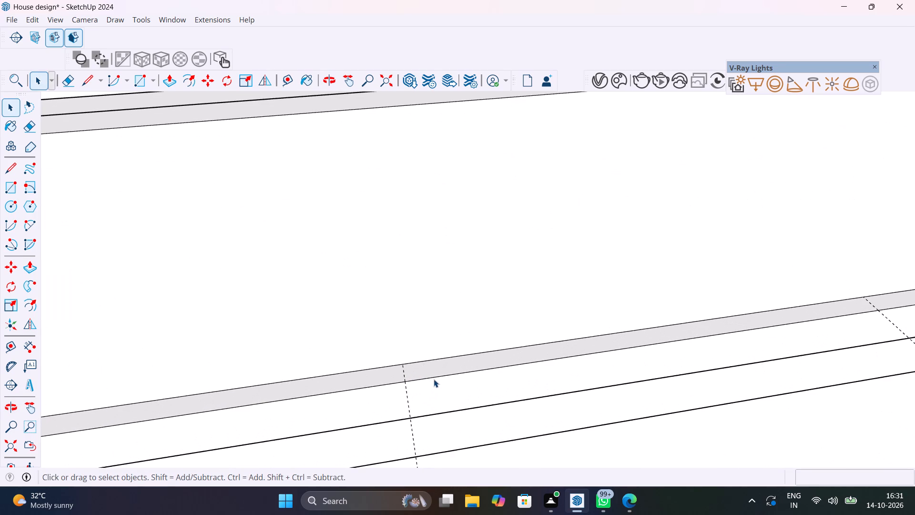
key("r")
left_click(404, 366)
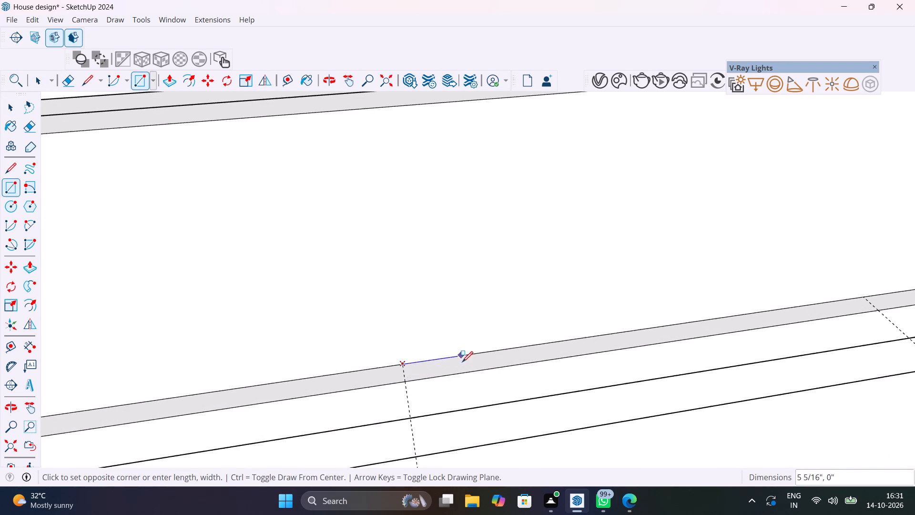
scroll(462, 362, "down", 10)
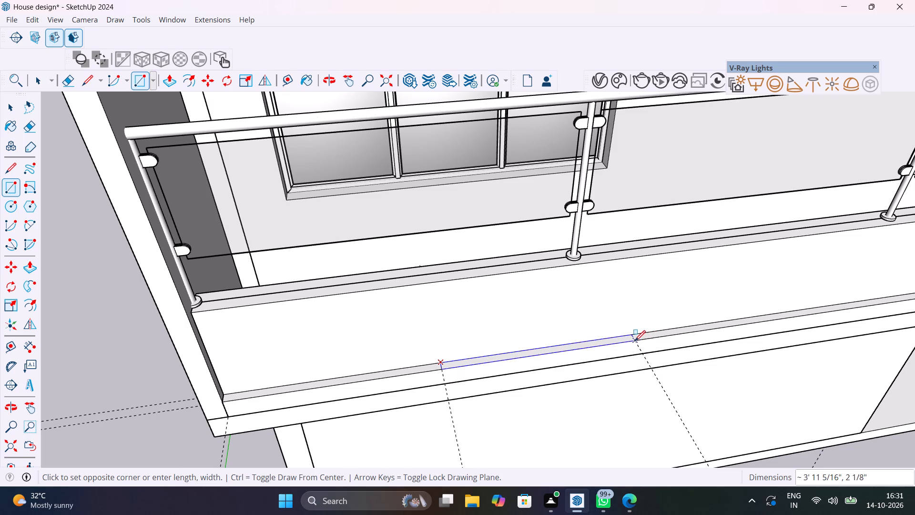
left_click(635, 341)
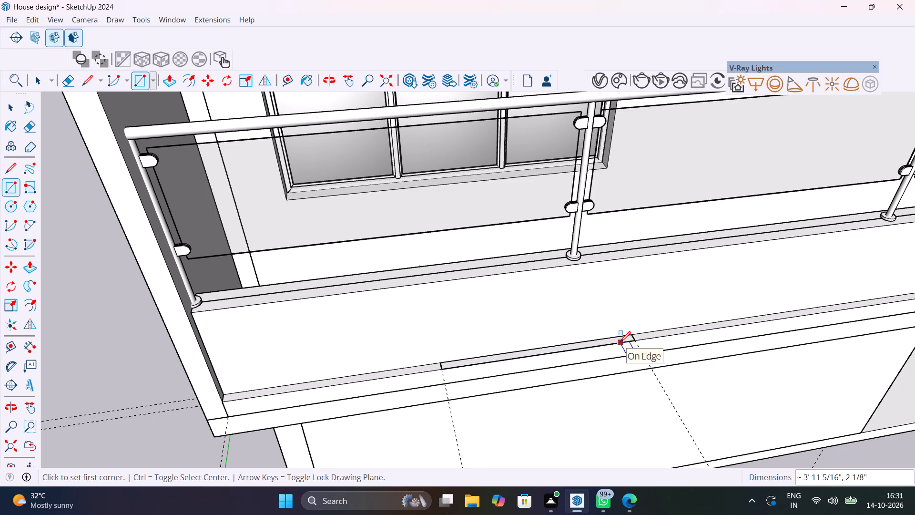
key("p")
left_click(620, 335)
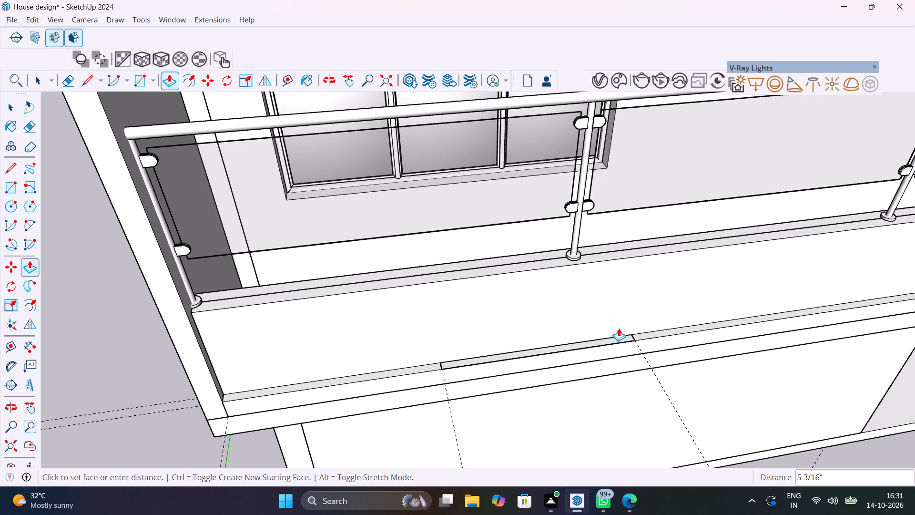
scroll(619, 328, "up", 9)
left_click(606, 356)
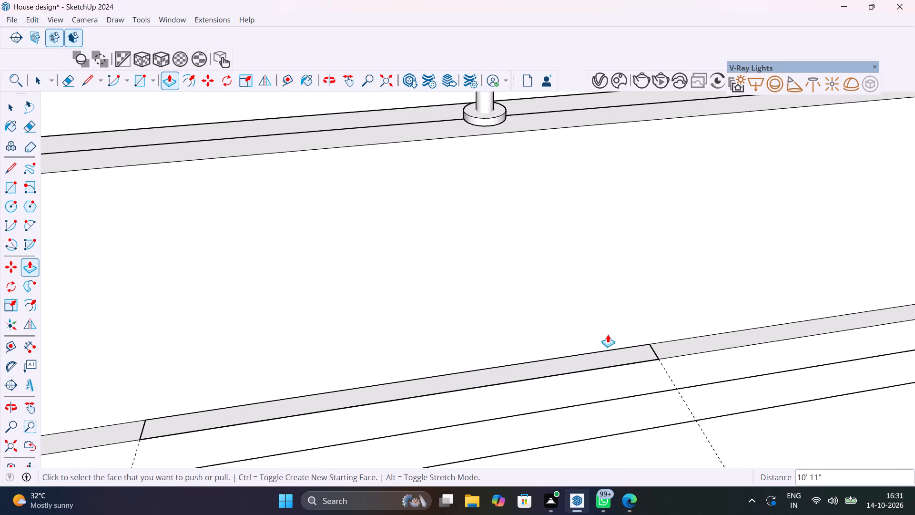
Extrude the ledge rectangle upward about 9' 6 11/16" to the roof slab's underside, forming a thin panel in front of the balcony.
key("space")
scroll(580, 354, "up", 5)
left_click(588, 372)
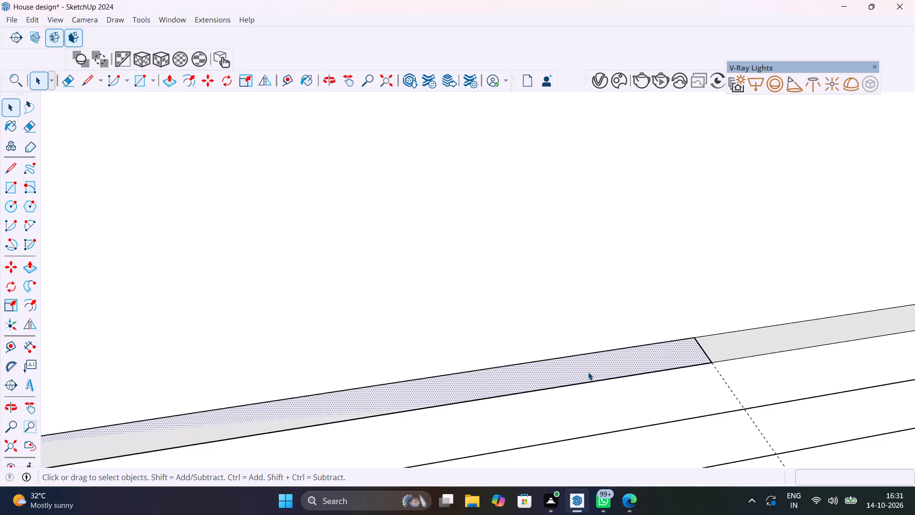
key("p")
left_click(588, 372)
scroll(587, 323, "down", 16)
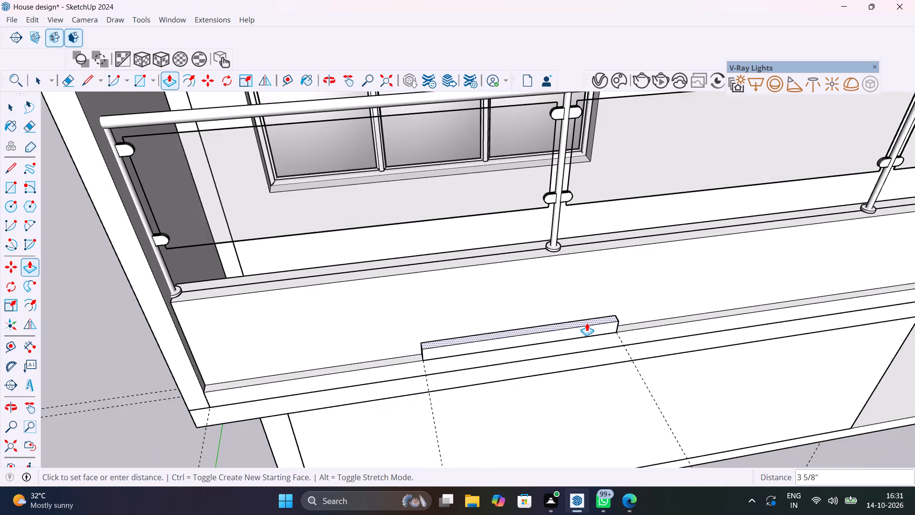
scroll(587, 323, "down", 19)
scroll(604, 259, "up", 9)
middle_click_drag(604, 259, 604, 257)
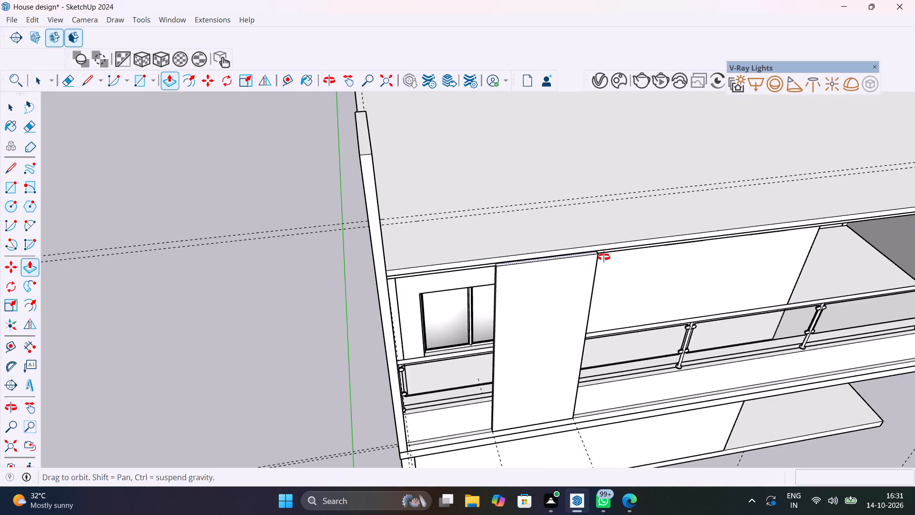
middle_click_drag(604, 257, 658, 247)
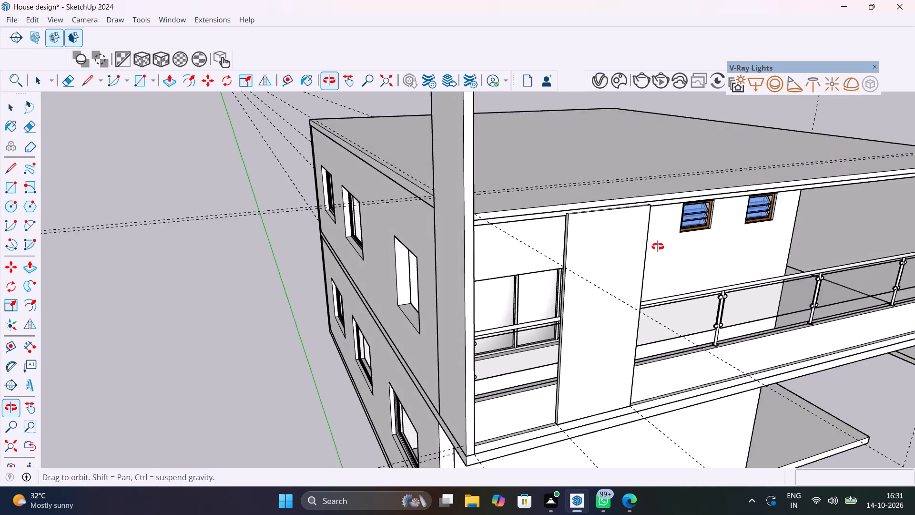
middle_click_drag(658, 247, 635, 226)
scroll(625, 218, "up", 8)
middle_click_drag(616, 212, 627, 201)
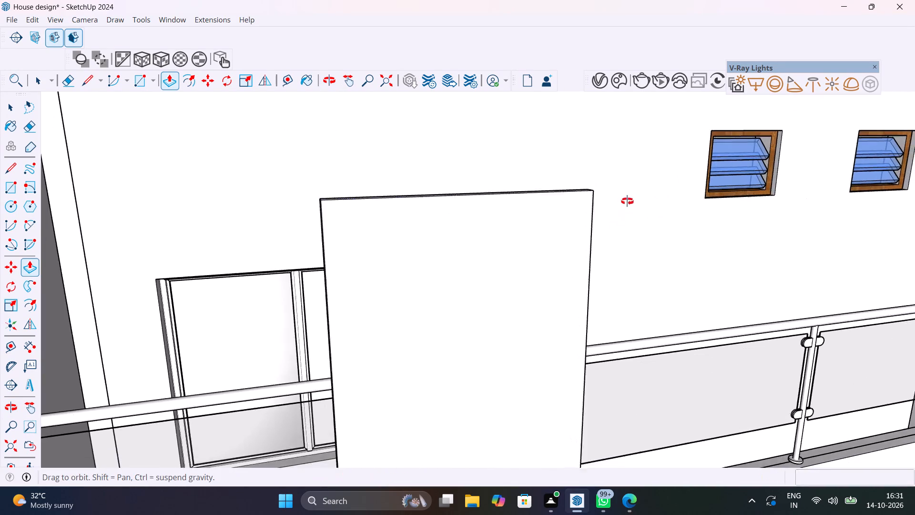
middle_click_drag(627, 201, 683, 212)
scroll(682, 211, "down", 2)
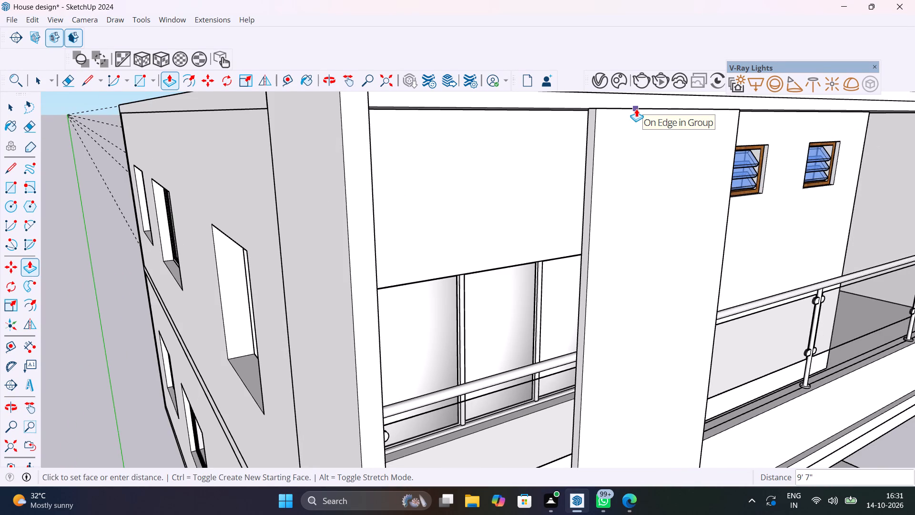
middle_click_drag(636, 109, 642, 144)
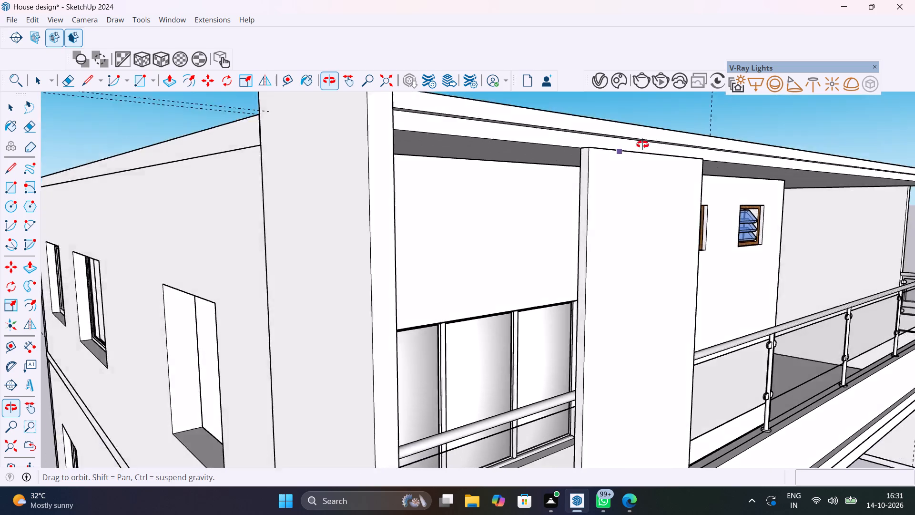
middle_click_drag(642, 144, 657, 135)
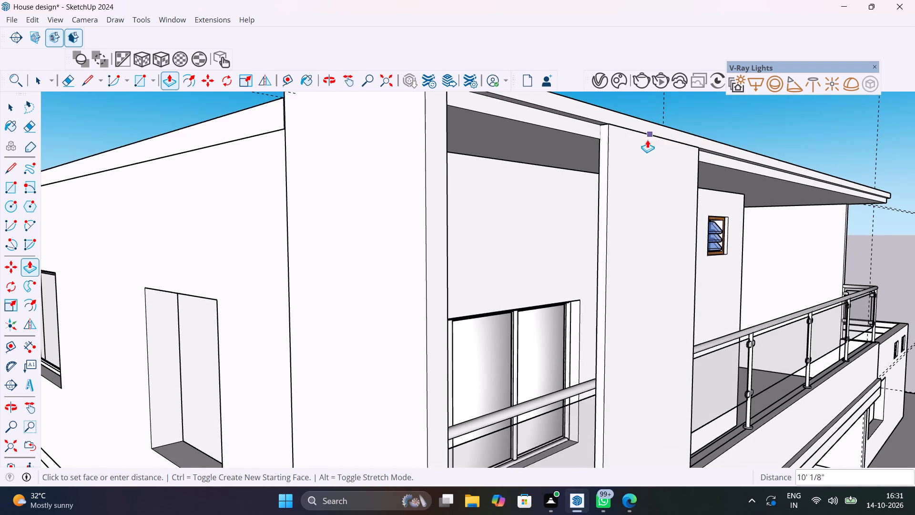
left_click(628, 159)
key("space")
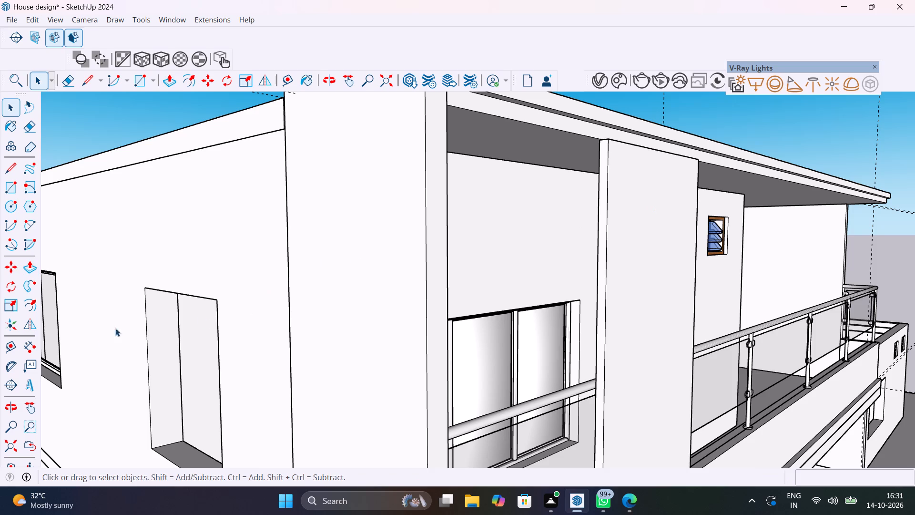
Copy the vertical edge of the panel's front face nearest the raised end wall about 3/4" inward.
scroll(101, 348, "down", 12)
left_click(736, 299)
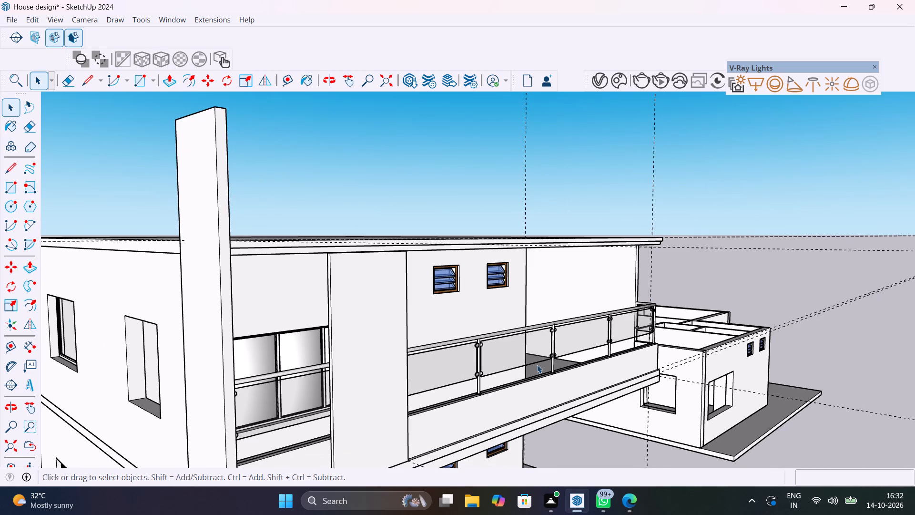
middle_click_drag(518, 376, 547, 369)
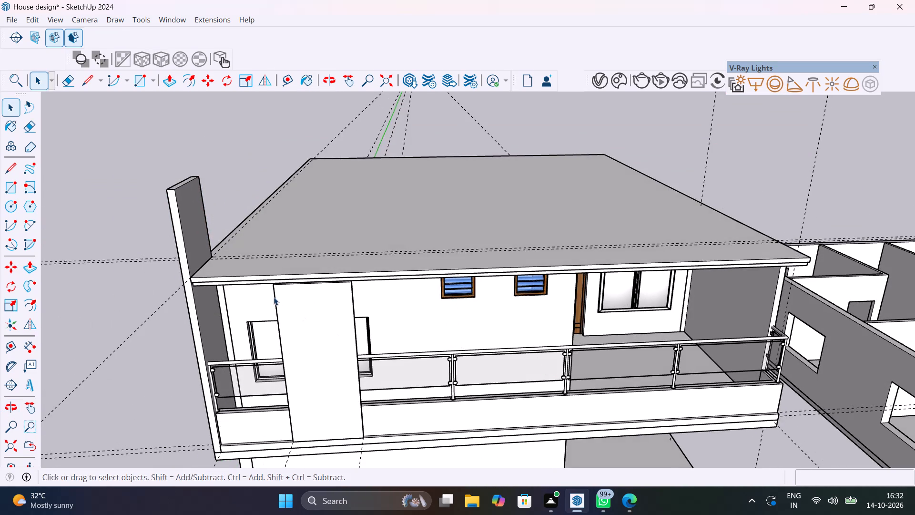
scroll(258, 290, "up", 14)
middle_click_drag(332, 302, 486, 318, "shift")
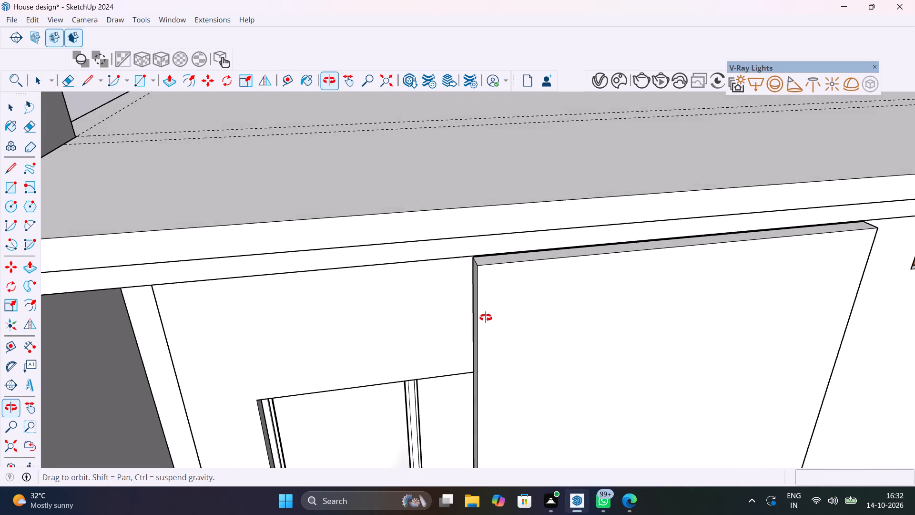
middle_click_drag(486, 318, 387, 293, "shift")
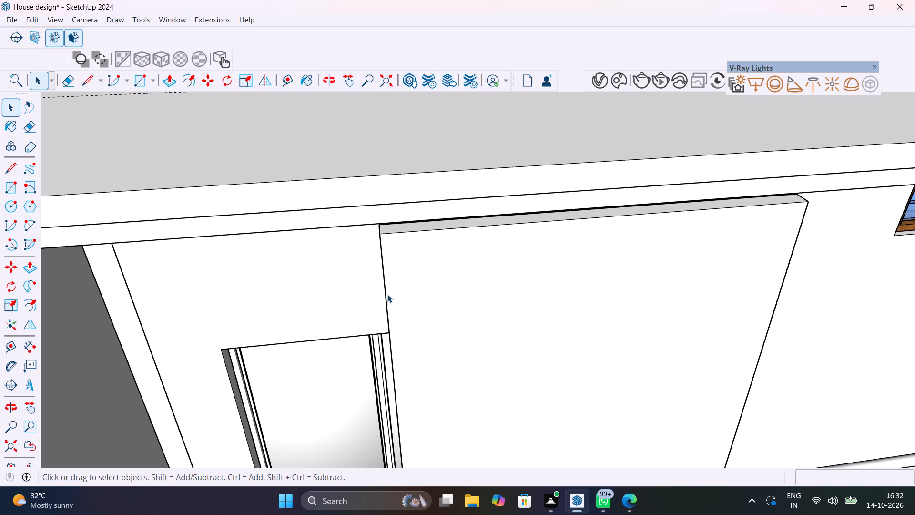
left_click(387, 308)
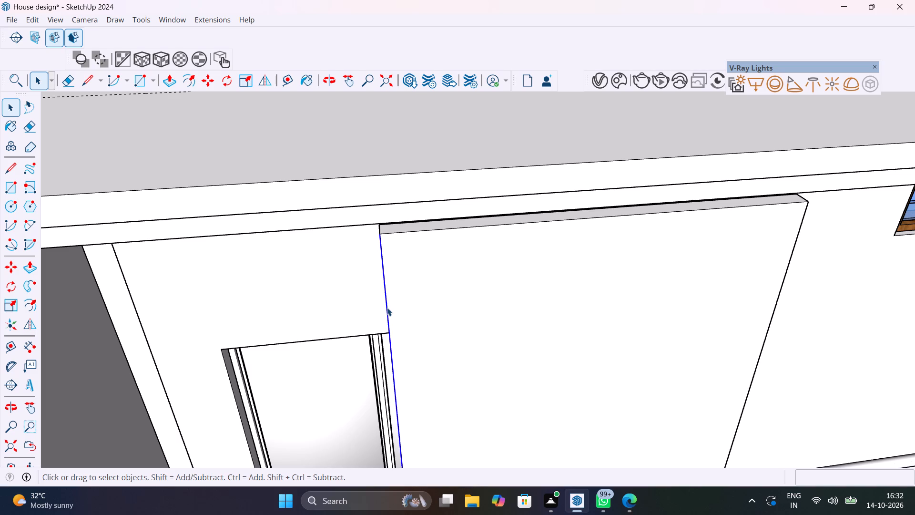
key("m")
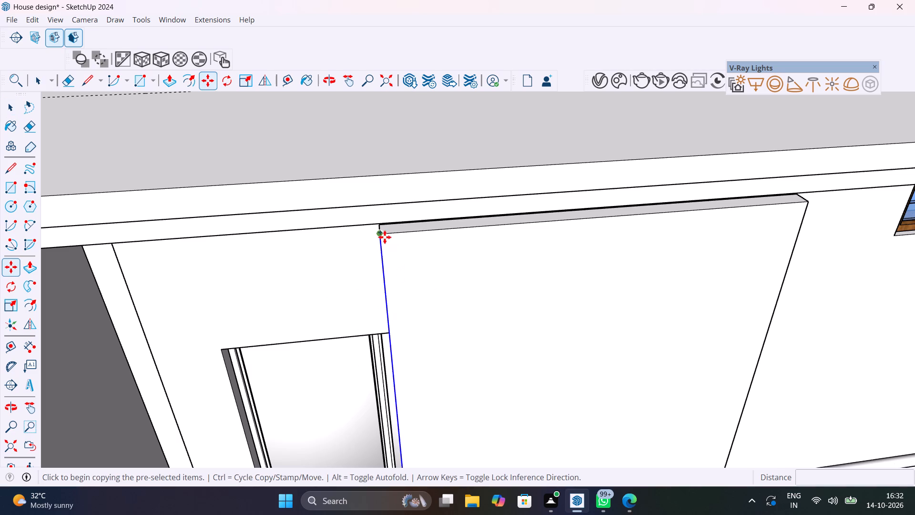
left_click(385, 237)
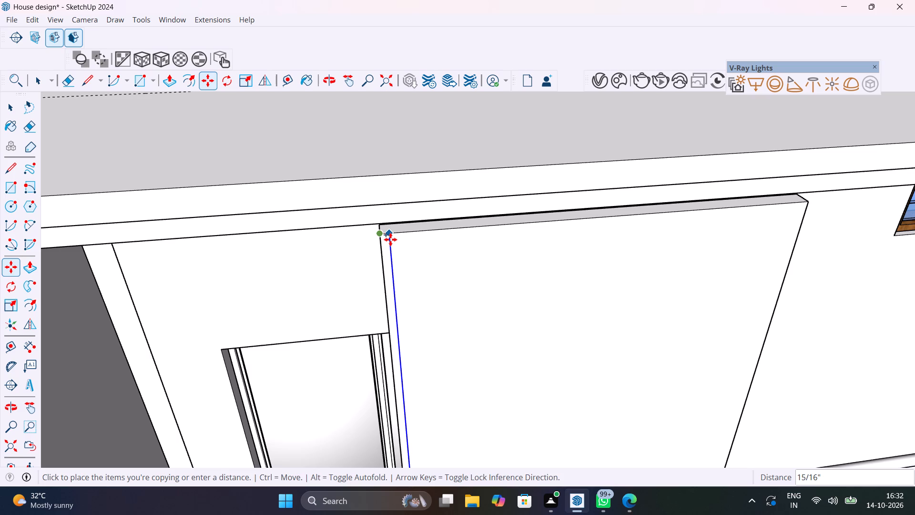
scroll(390, 239, "up", 5)
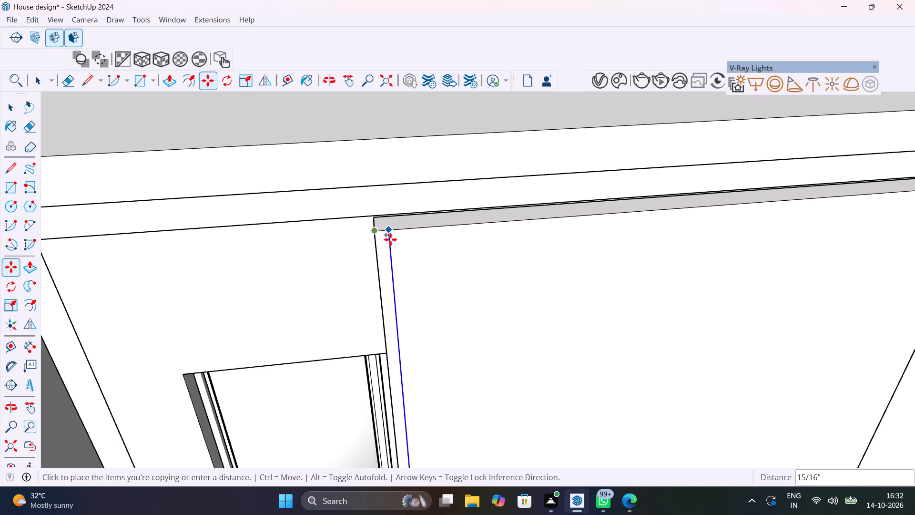
scroll(390, 239, "up", 3)
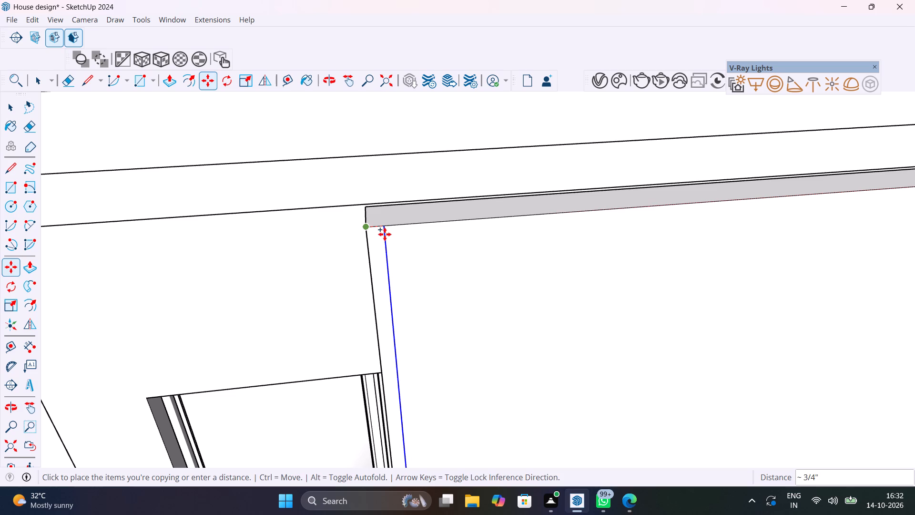
left_click(385, 234)
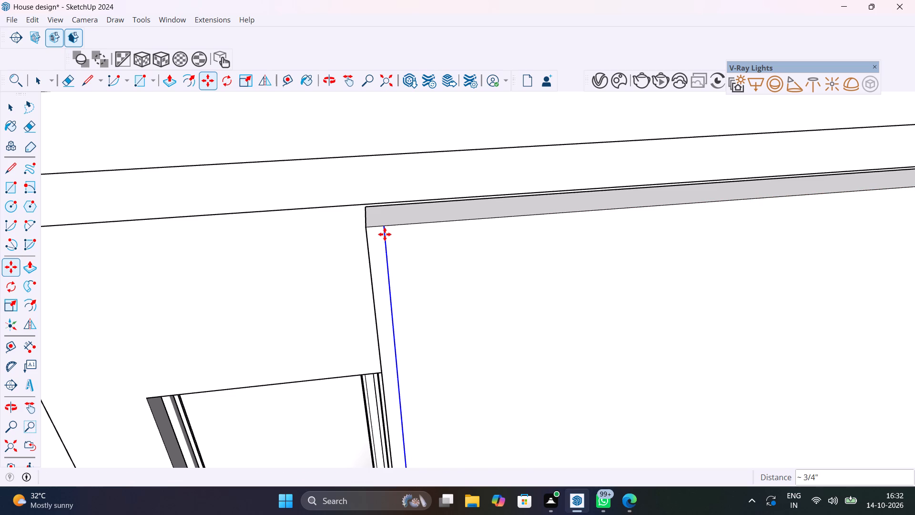
Turn the narrow vertical strip on the panel's front face, with its bounding edges, into a component.
key("space")
double_click(374, 249)
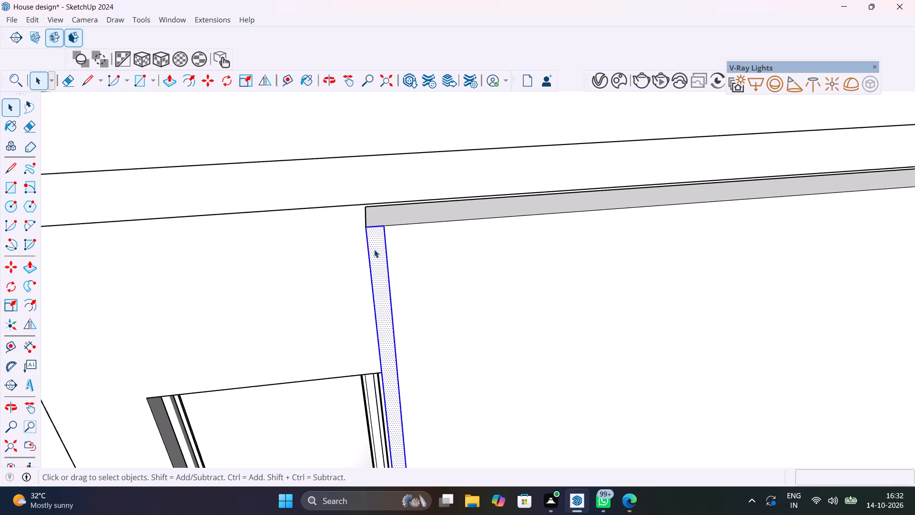
right_click(374, 249)
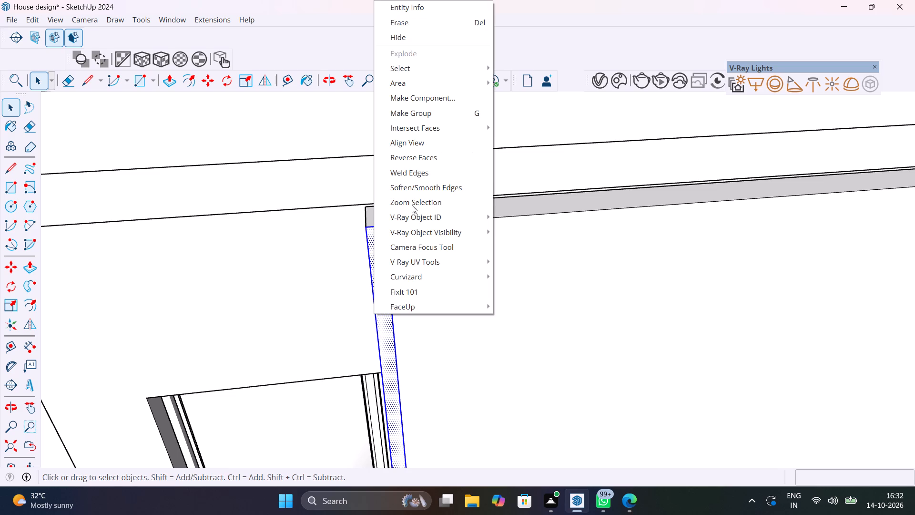
left_click(455, 102)
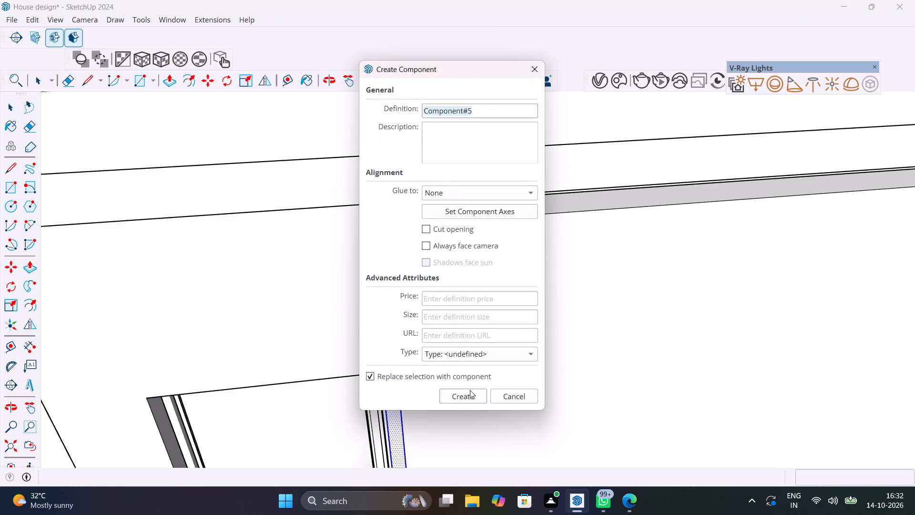
left_click(470, 393)
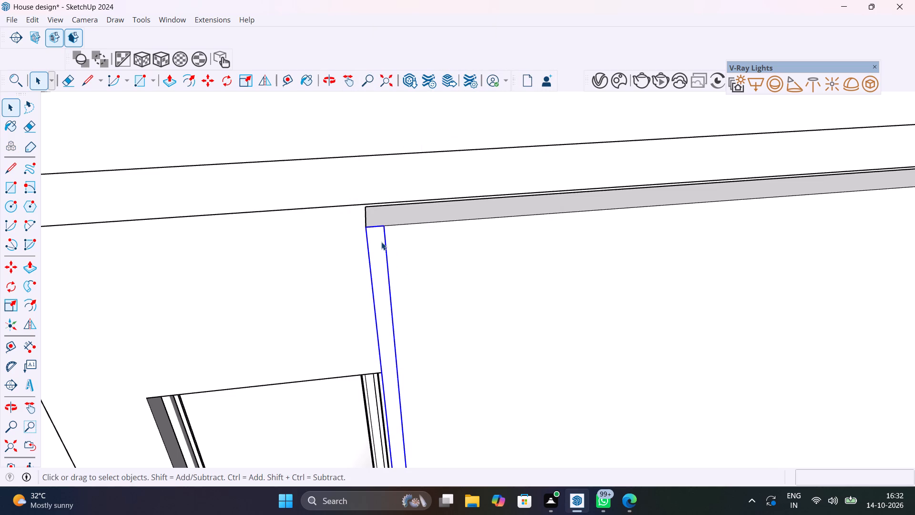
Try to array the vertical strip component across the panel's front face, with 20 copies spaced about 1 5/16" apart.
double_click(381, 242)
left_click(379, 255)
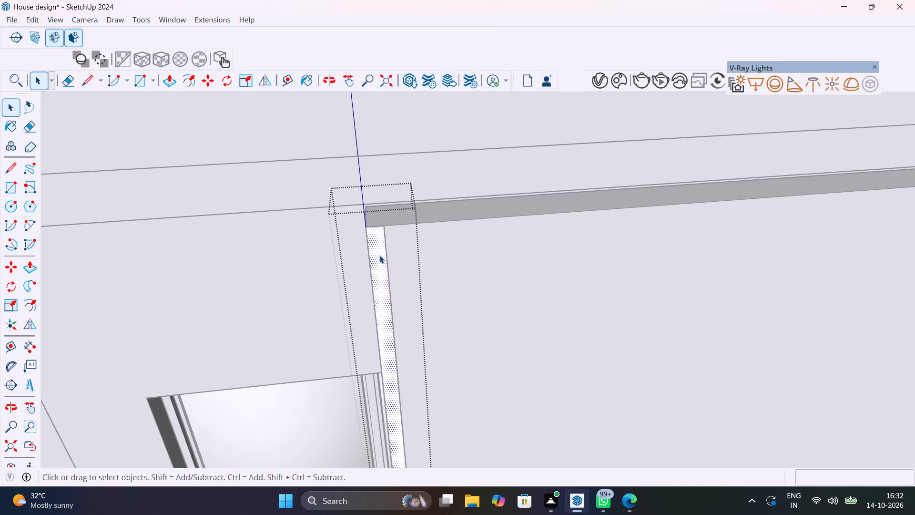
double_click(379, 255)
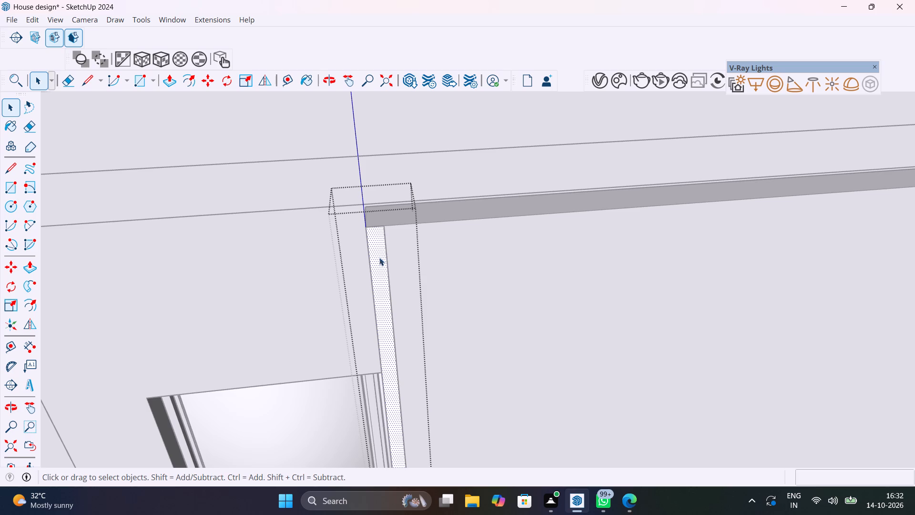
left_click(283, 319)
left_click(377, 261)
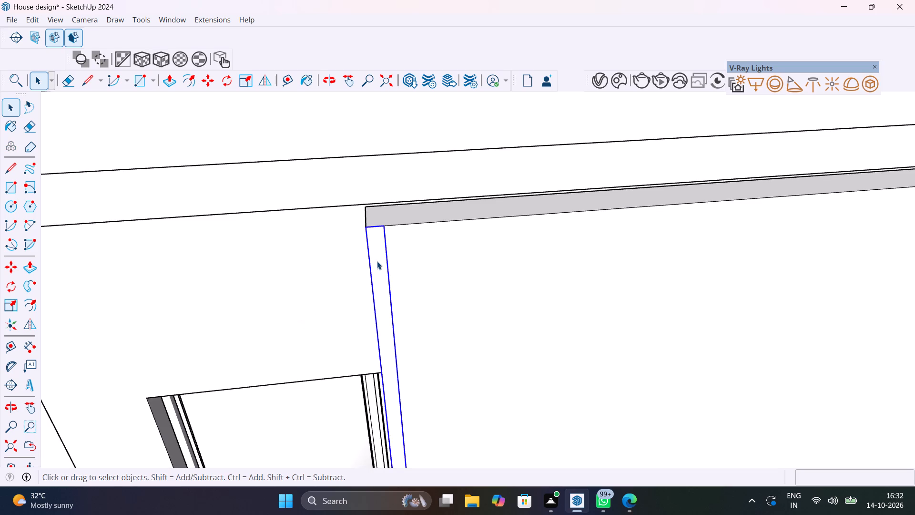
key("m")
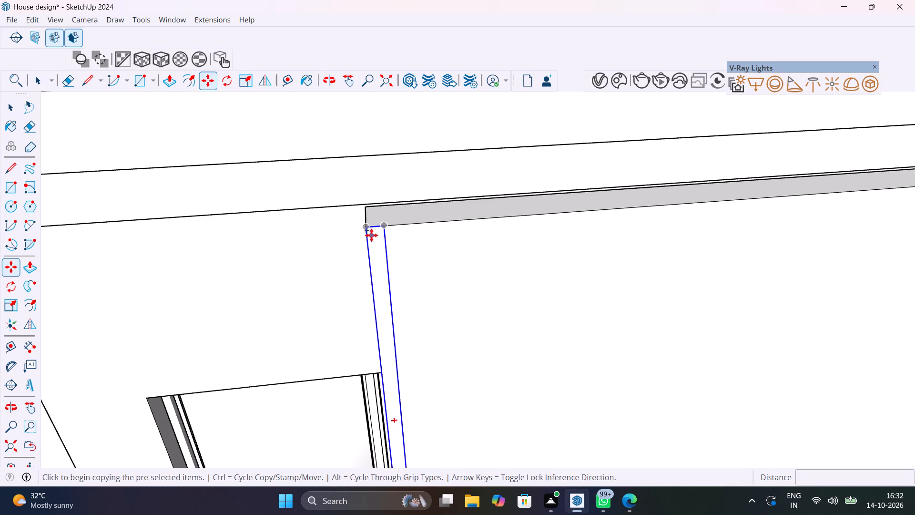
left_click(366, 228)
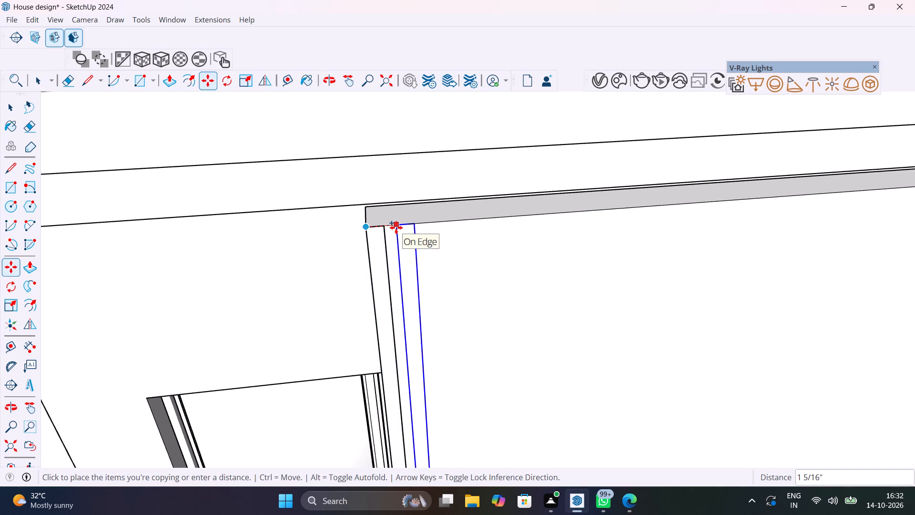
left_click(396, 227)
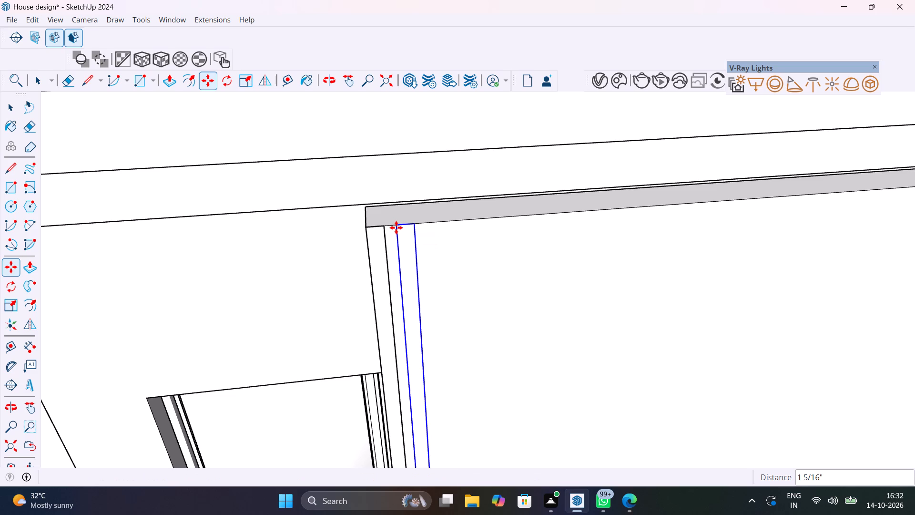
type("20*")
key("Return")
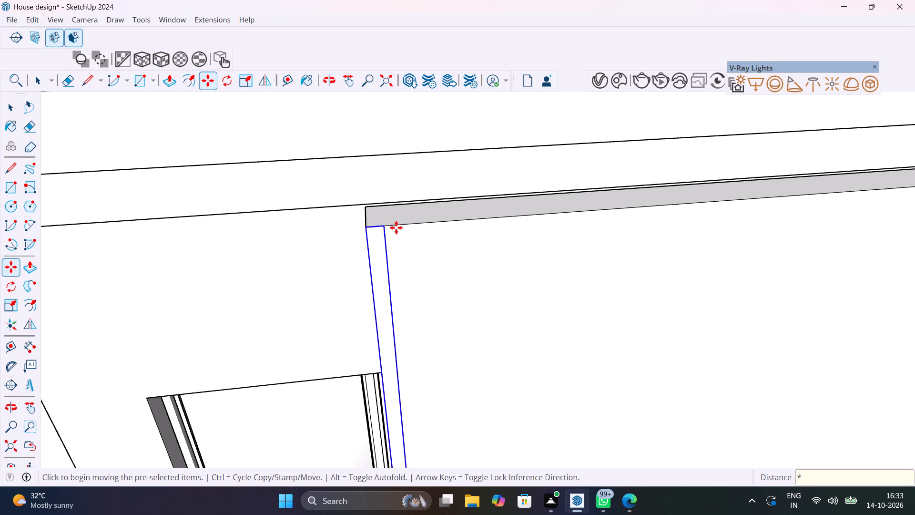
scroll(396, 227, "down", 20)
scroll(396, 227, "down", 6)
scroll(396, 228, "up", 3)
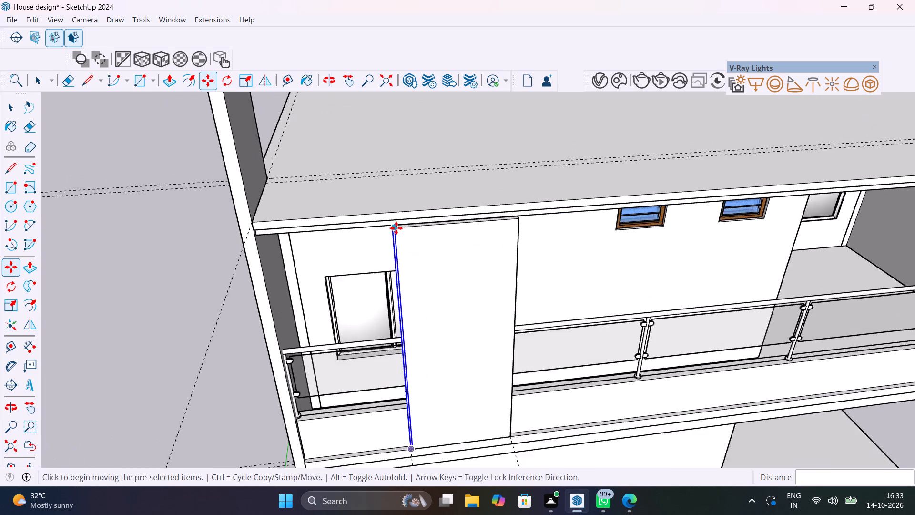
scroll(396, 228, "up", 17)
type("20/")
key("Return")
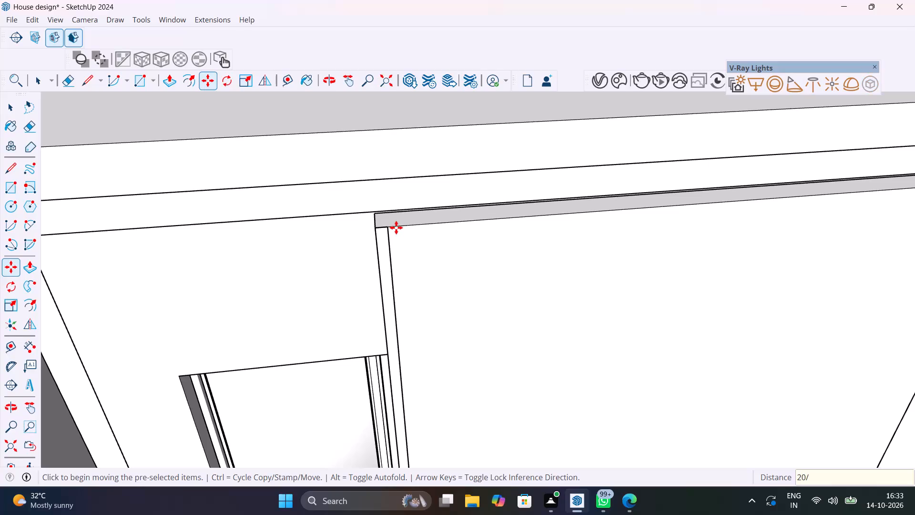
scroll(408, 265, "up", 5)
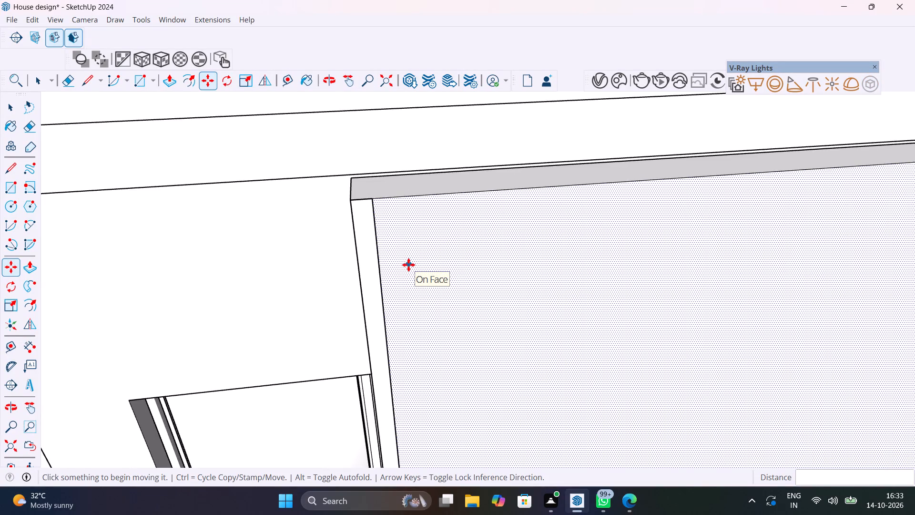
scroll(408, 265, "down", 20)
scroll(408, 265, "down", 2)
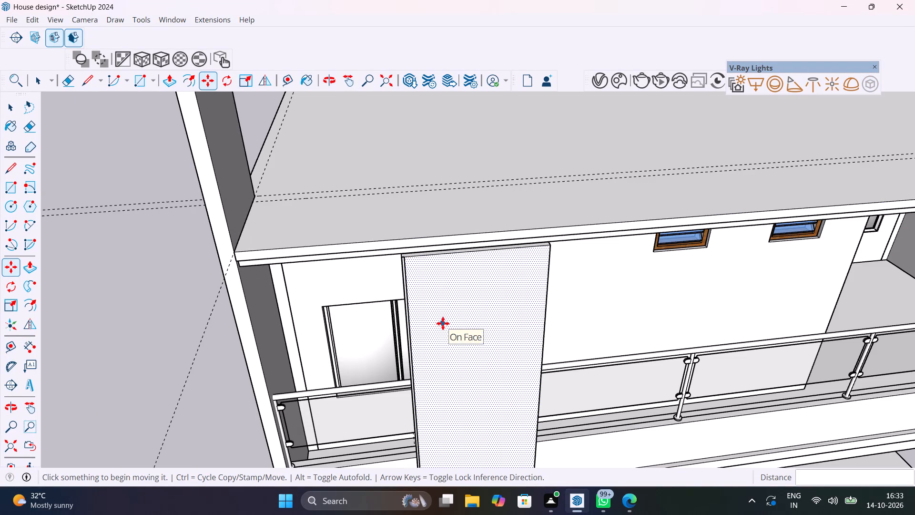
Undo the strip work, including the strip component and its copied edge, back to the plain extruded panel in front of the balcony.
key("ctrl+z")
key("ctrl+z")
key("ctrl+z")
key("ctrl+z")
key("ctrl+z")
key("ctrl+z")
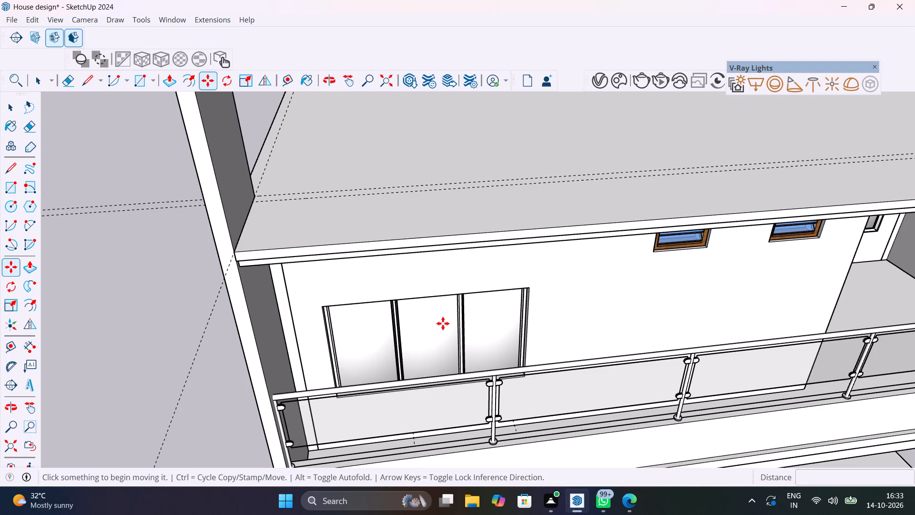
key("ctrl+y")
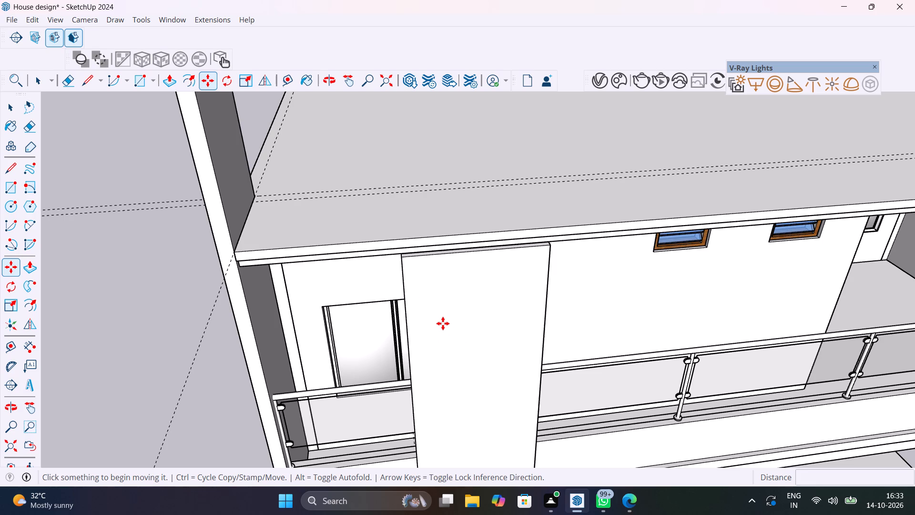
Group all the geometry of the full-height panel in front of the balcony.
key("space")
triple_click(443, 323)
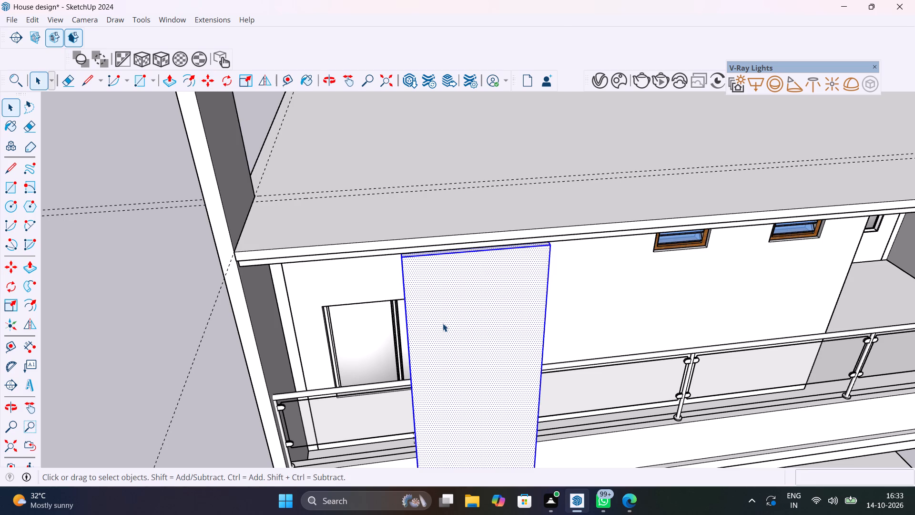
right_click(443, 323)
left_click(497, 121)
Draw a vertical rectangle about 24' 8 3/4" by 21' 6 13/16" in the open space beside the house, perpendicular to the red axis.
scroll(490, 211, "down", 15)
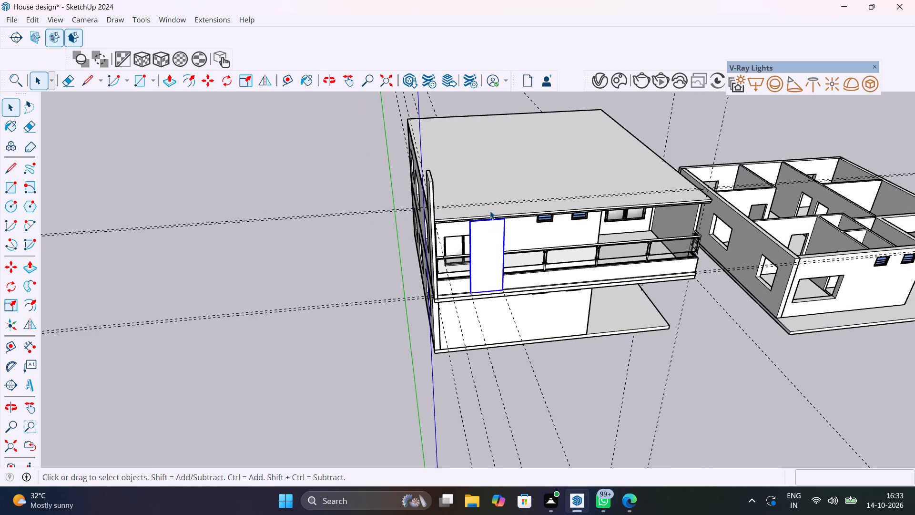
scroll(490, 211, "down", 6)
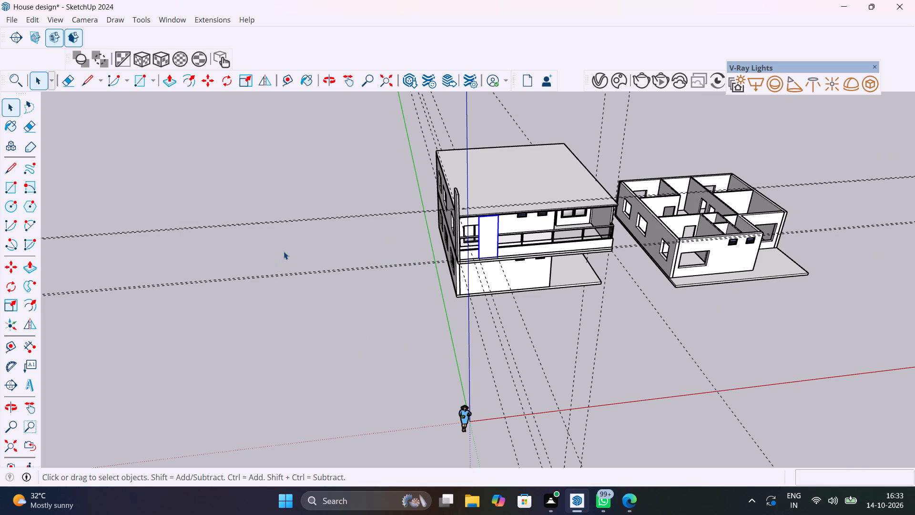
left_click(284, 251)
scroll(329, 236, "up", 9)
middle_click_drag(325, 274, 391, 260)
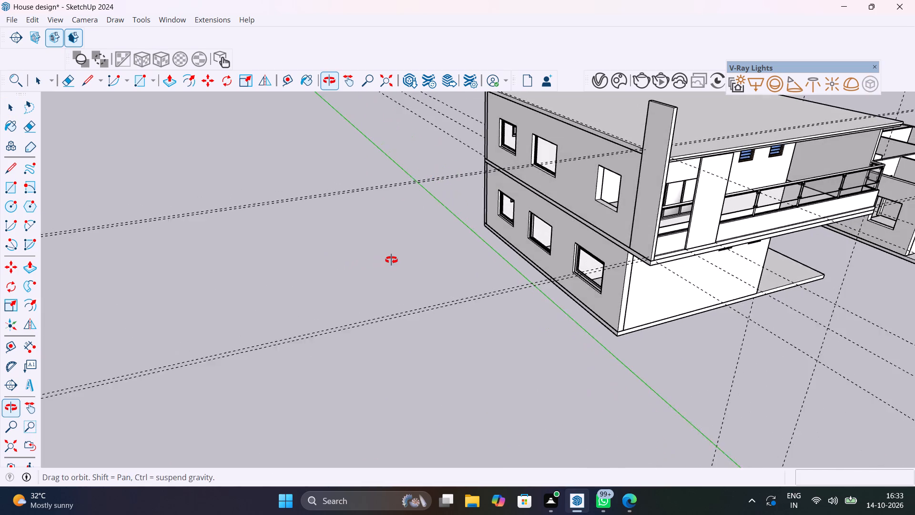
middle_click_drag(391, 260, 399, 260)
key("r")
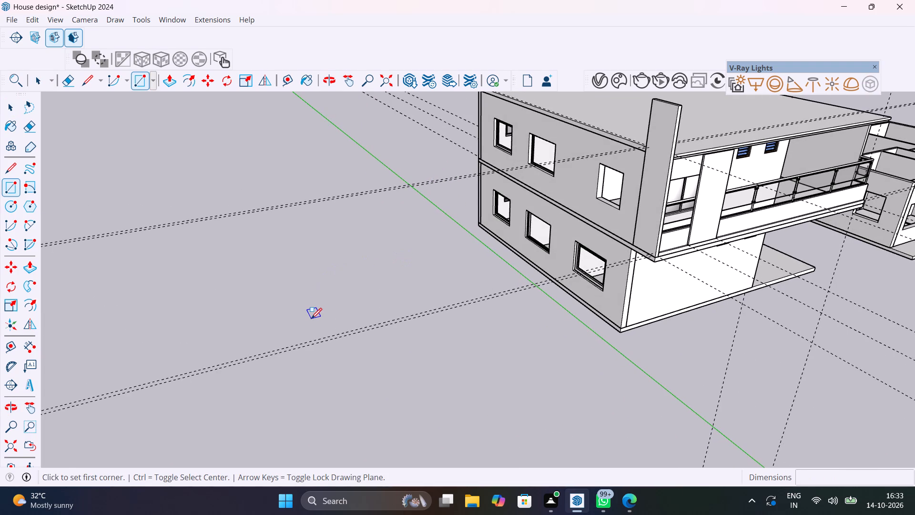
key("Right")
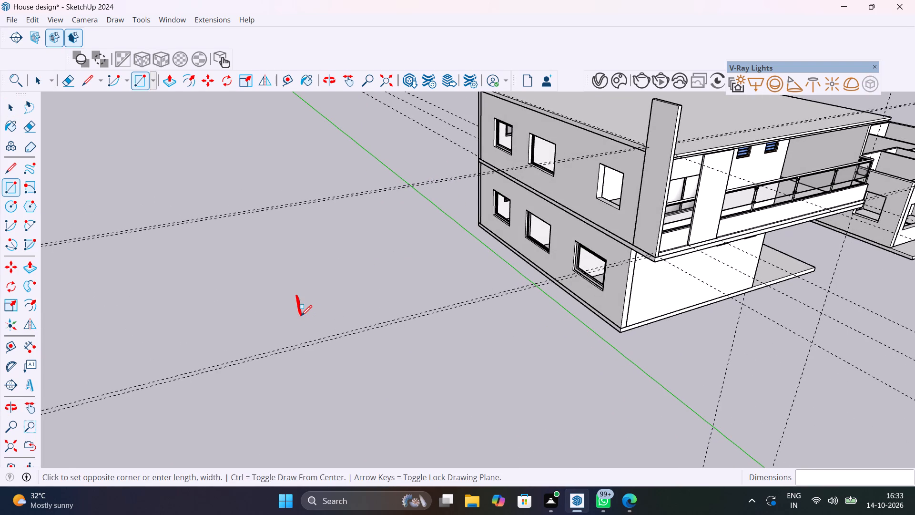
left_click(301, 316)
left_click(339, 215)
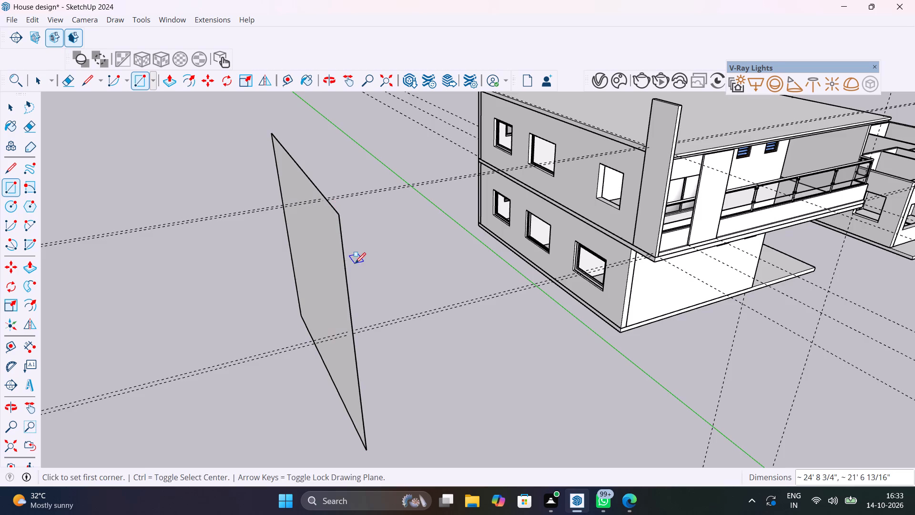
Extrude the large freestanding vertical rectangle 1" to form a thin slab.
middle_click_drag(355, 263, 278, 297)
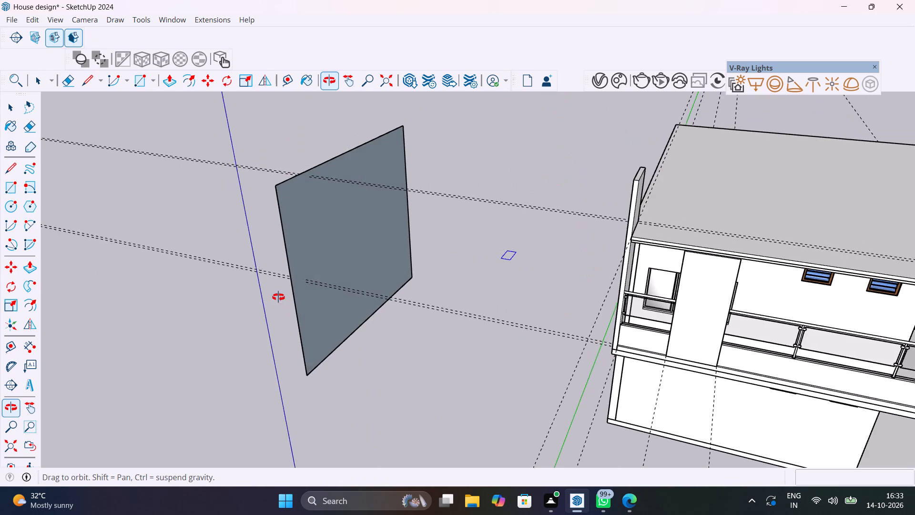
middle_click_drag(278, 297, 276, 297)
scroll(334, 267, "up", 5)
key("space")
left_click(334, 266)
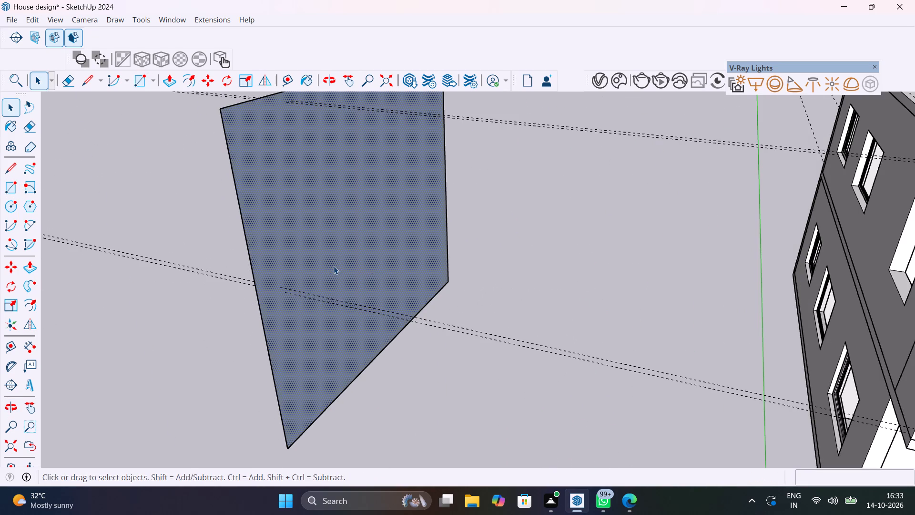
key("p")
left_click(334, 266)
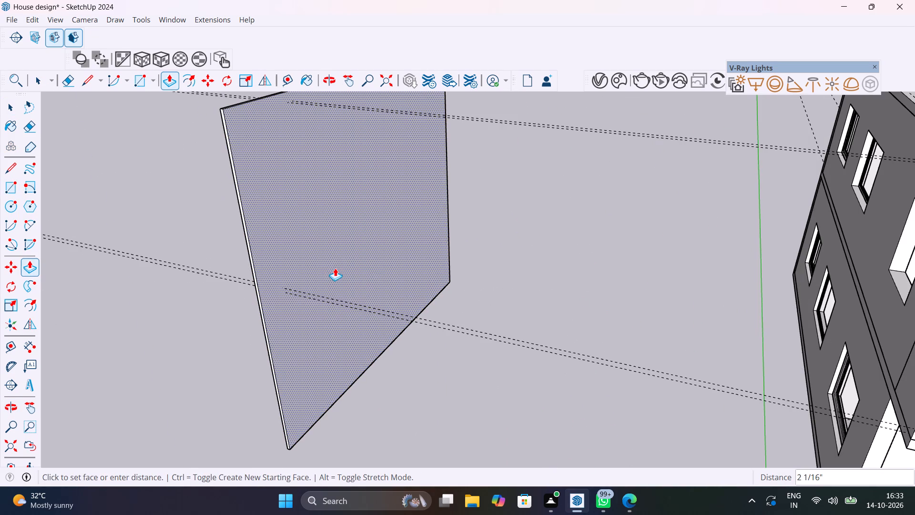
type("1\"")
key("Return")
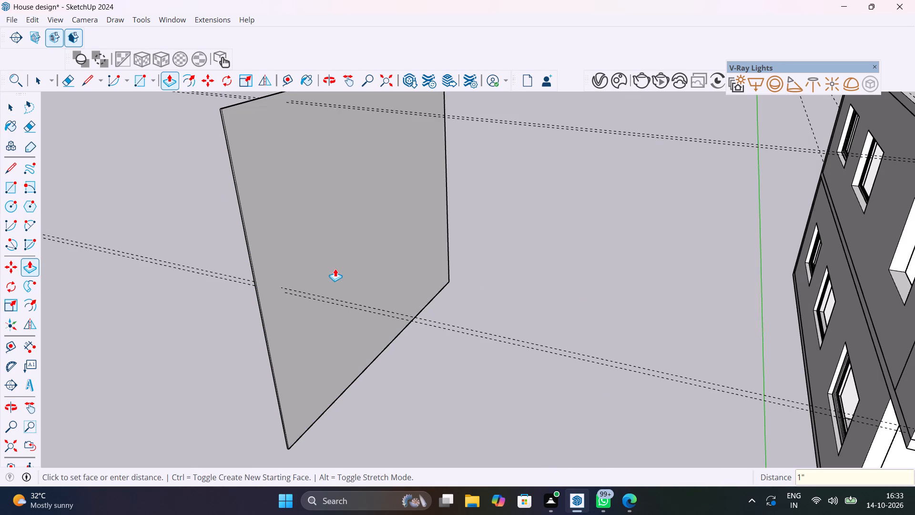
Move the whole freestanding slab about 23' 10 15/16" farther away from the house, by its lower corner.
scroll(335, 269, "down", 8)
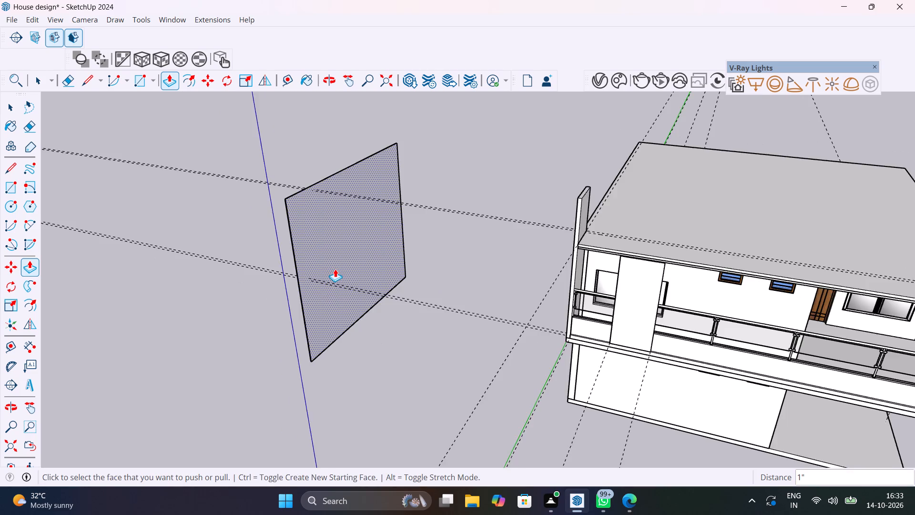
key("space")
left_click(329, 319)
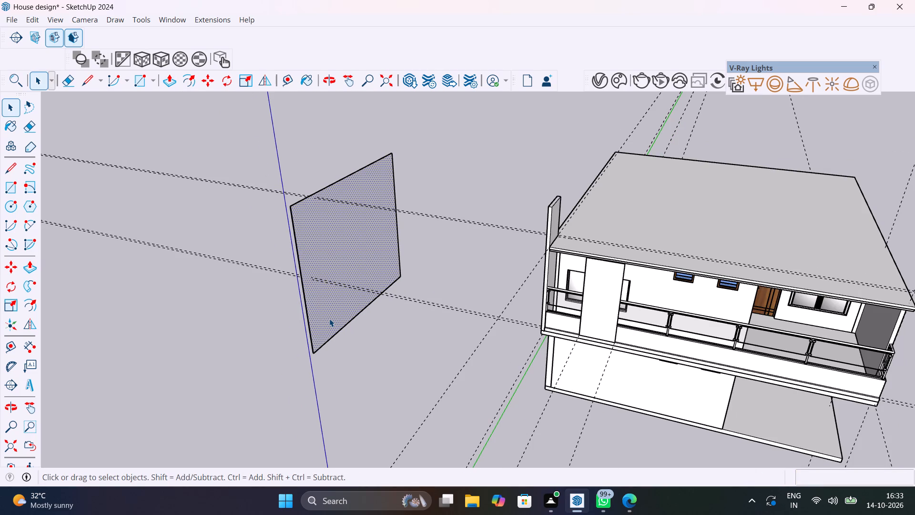
triple_click(329, 319)
key("m")
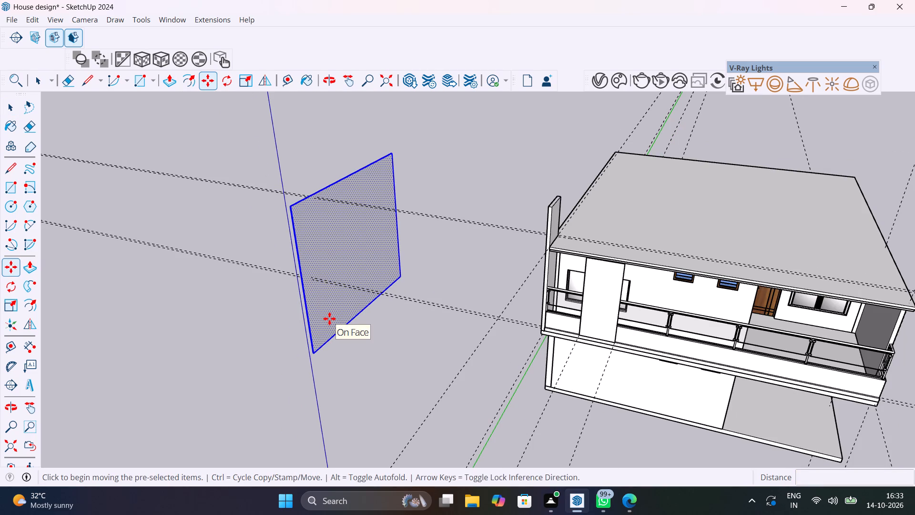
left_click(312, 354)
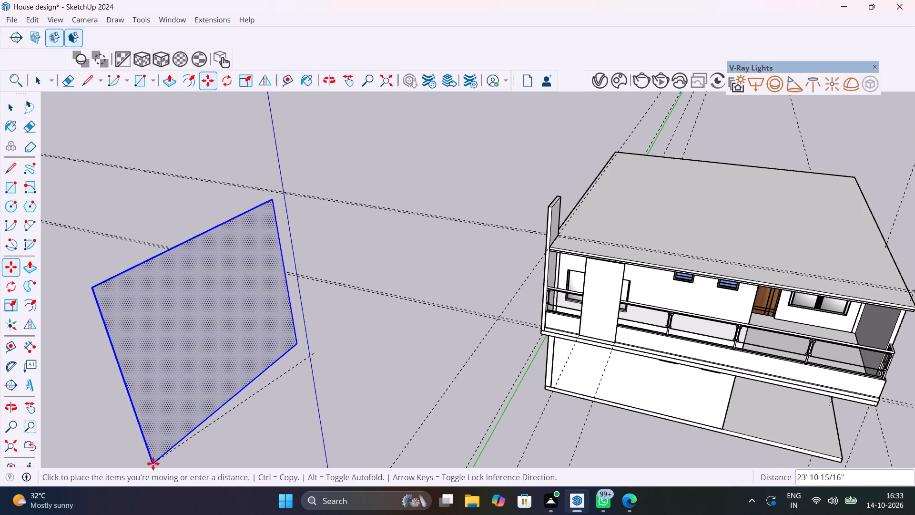
left_click(153, 463)
Rotate the freestanding slab 90 degrees about its lower corner, keeping it upright, and clear the selection.
key("q")
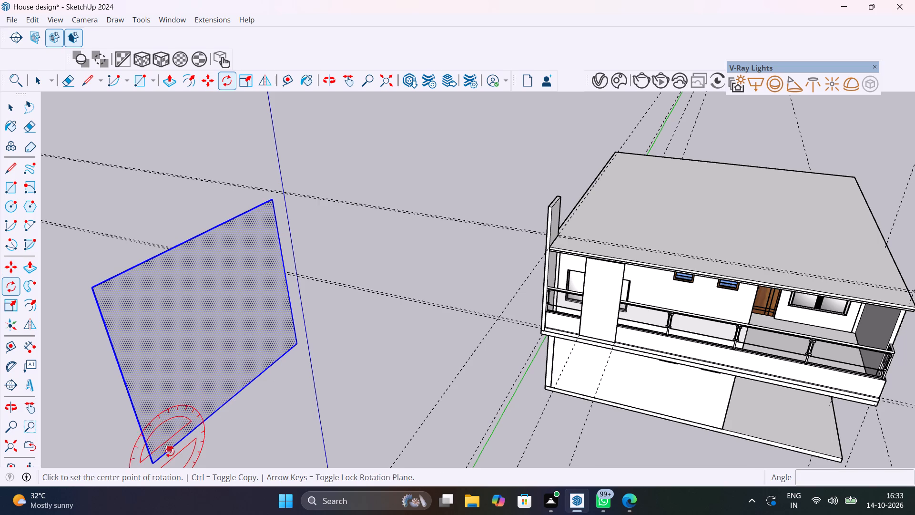
left_click(154, 467)
left_click(122, 436)
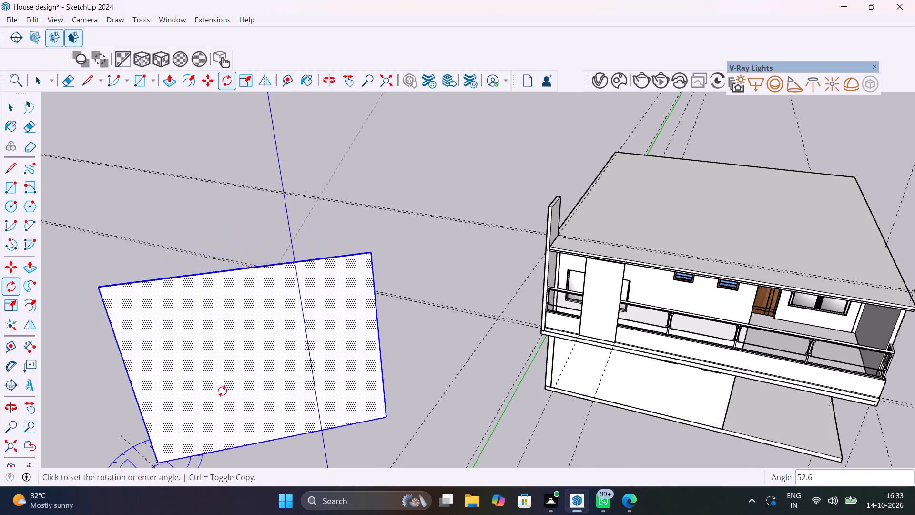
type("90")
key("Return")
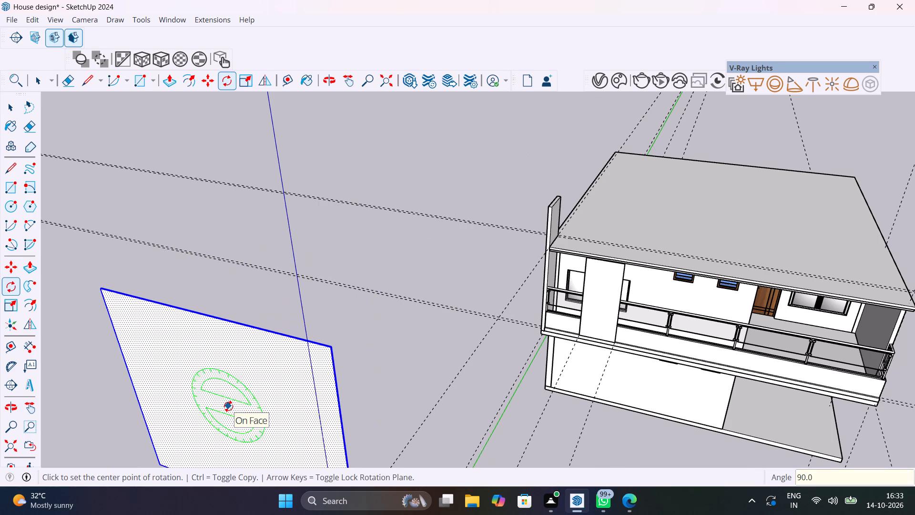
scroll(228, 406, "down", 12)
middle_click_drag(228, 405, 595, 321, "shift")
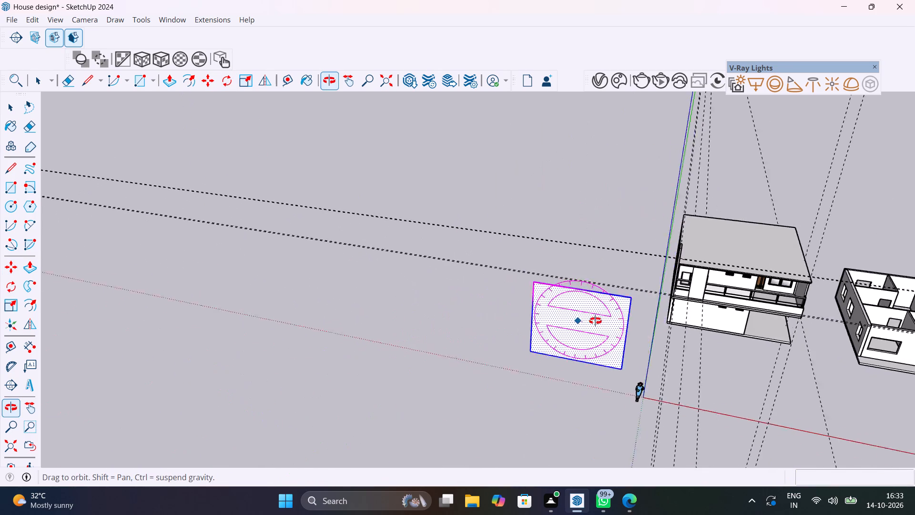
middle_click_drag(595, 321, 604, 320, "shift")
key("space")
scroll(593, 329, "up", 8)
middle_click_drag(594, 394, 627, 391)
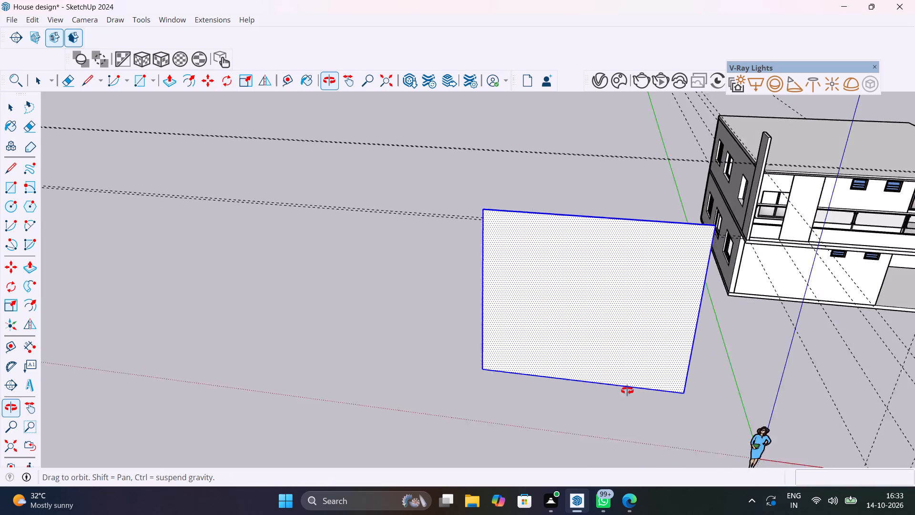
middle_click_drag(627, 391, 607, 381)
left_click(453, 363)
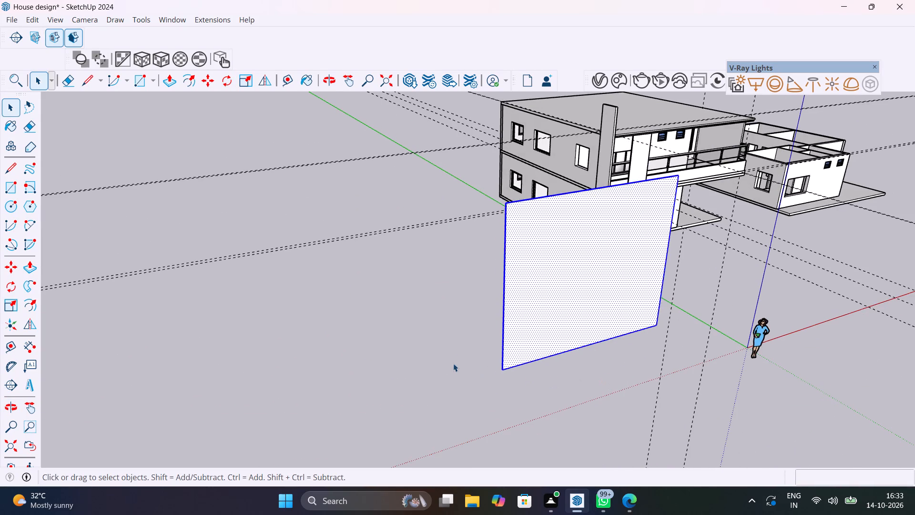
Select the whole freestanding 1" slab beside the house and make it a group.
scroll(489, 334, "up", 7)
middle_click_drag(491, 335, 396, 262)
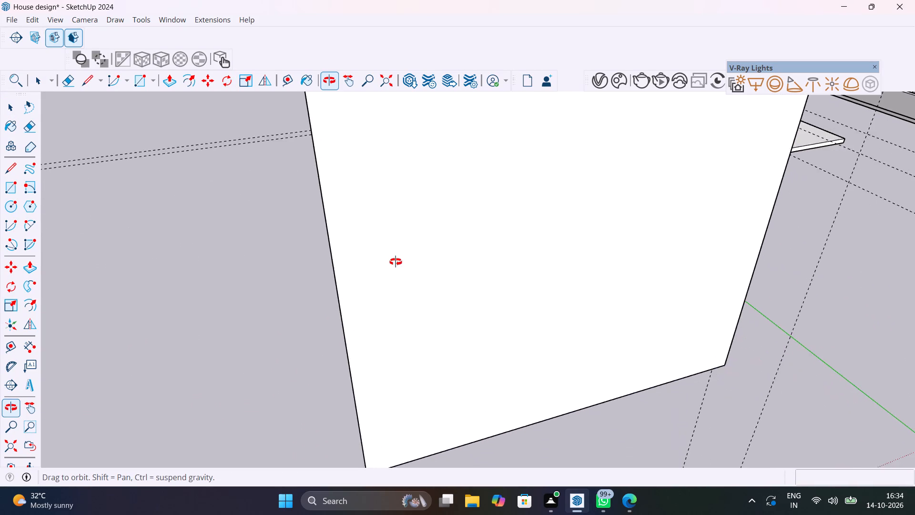
middle_click_drag(396, 262, 402, 303)
scroll(402, 303, "down", 6)
double_click(402, 304)
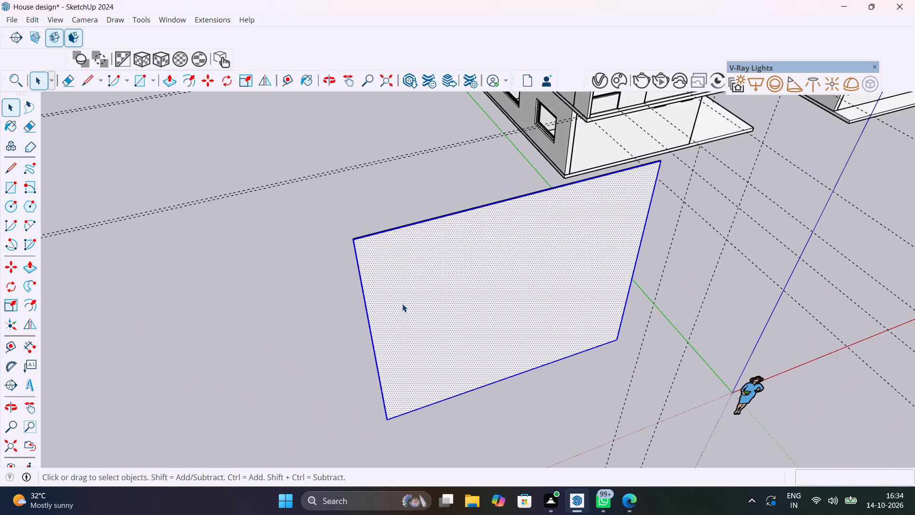
double_click(402, 304)
right_click(402, 304)
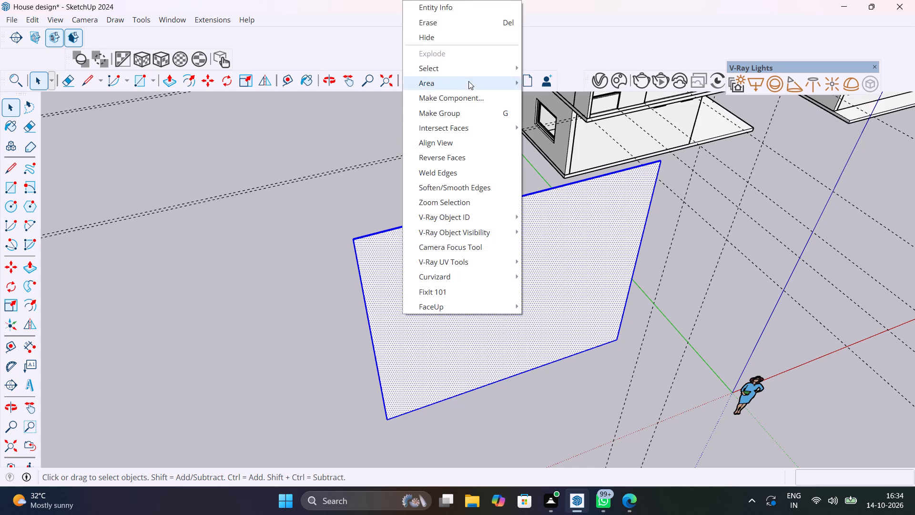
left_click(464, 110)
Open the freestanding slab group, examine its thin edge and corner, and close the group.
double_click(446, 241)
scroll(446, 242, "up", 8)
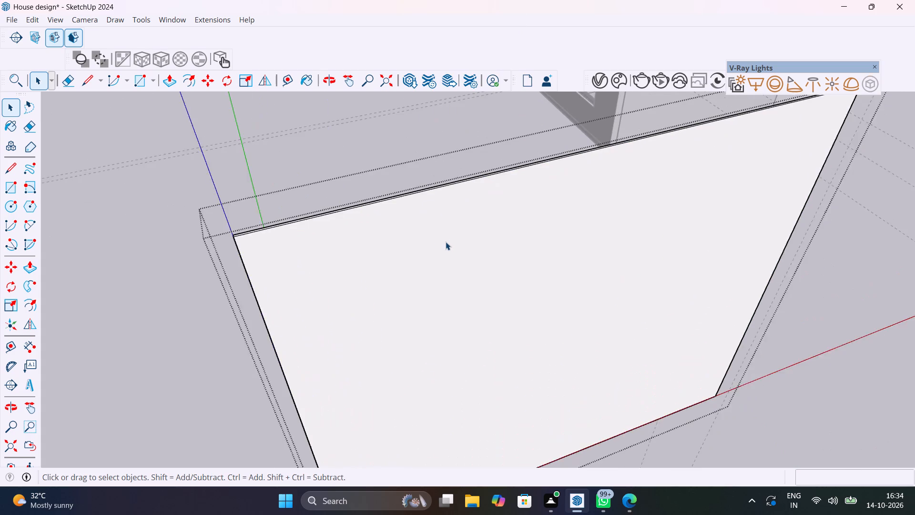
middle_click_drag(286, 239, 421, 329)
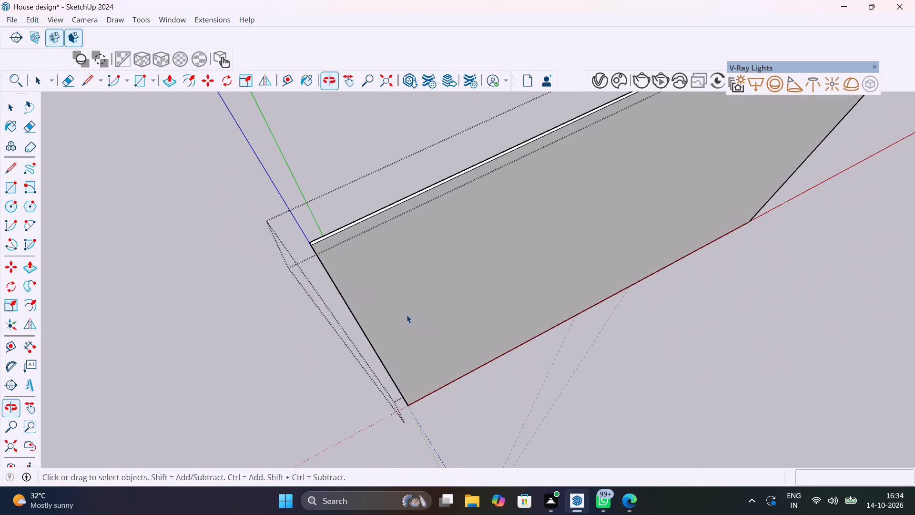
scroll(338, 247, "up", 12)
scroll(314, 272, "down", 7)
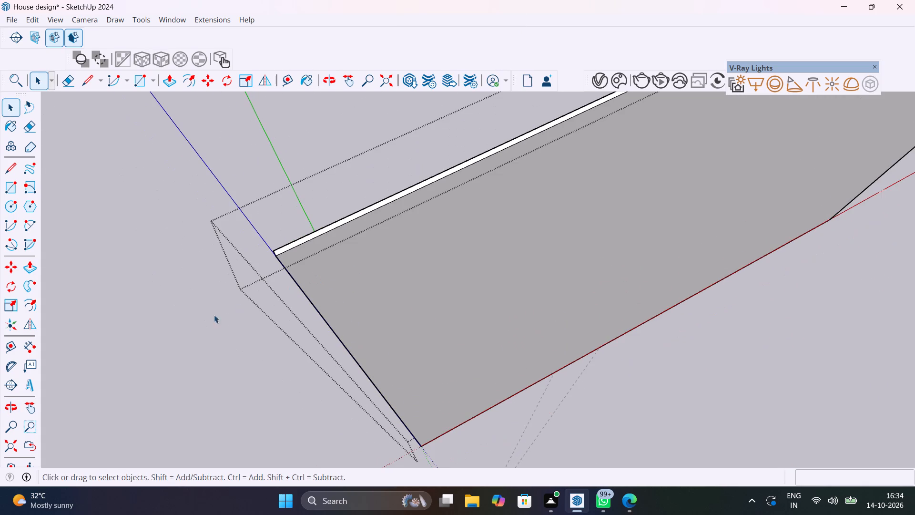
left_click(193, 323)
scroll(285, 261, "up", 10)
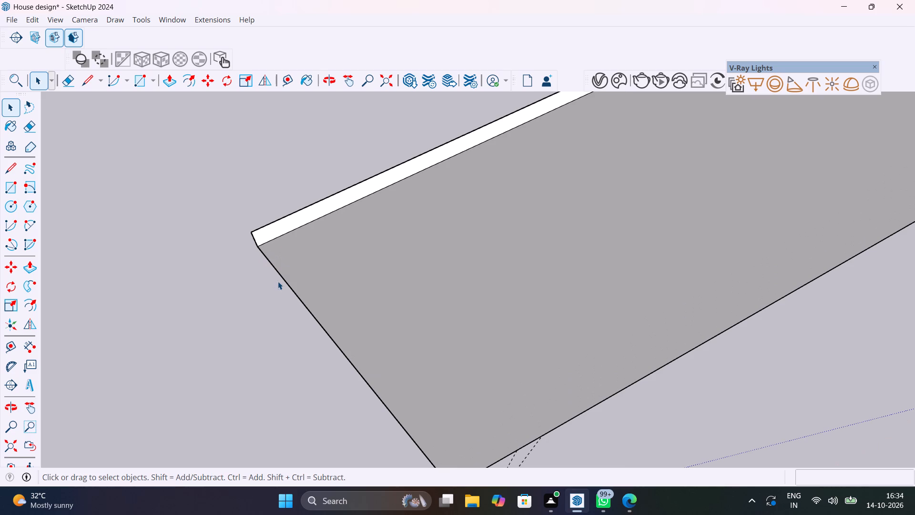
left_click(282, 278)
double_click(282, 278)
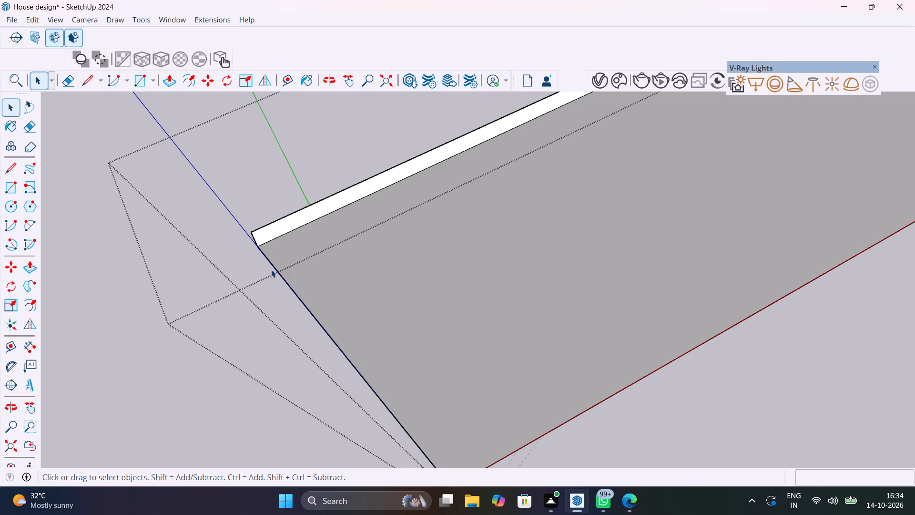
scroll(271, 269, "down", 3)
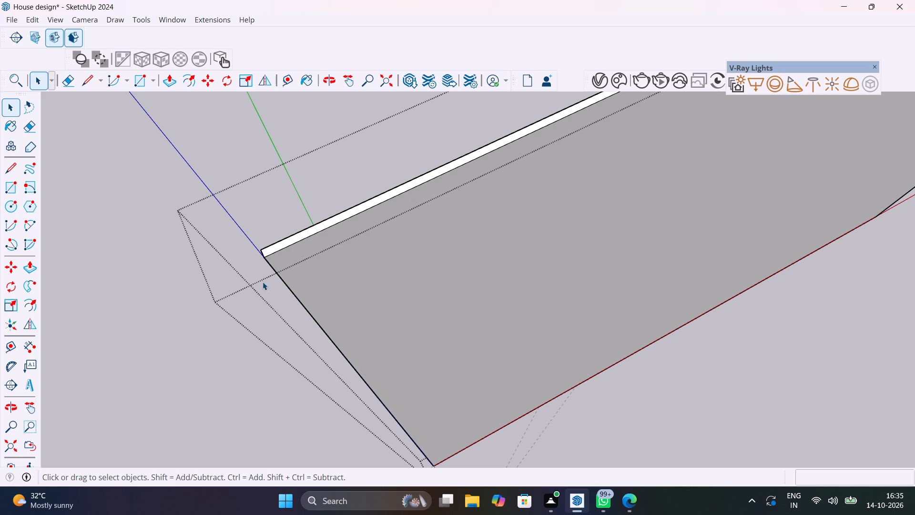
scroll(330, 299, "down", 11)
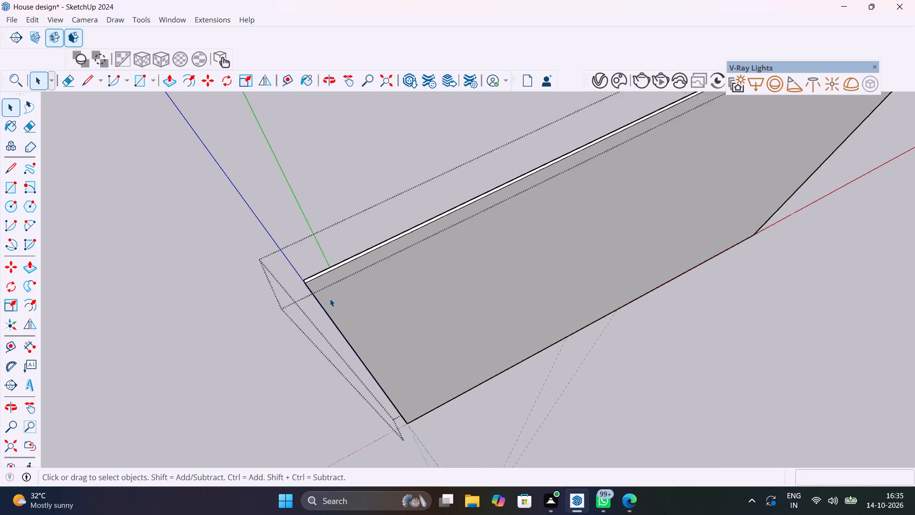
scroll(330, 299, "down", 3)
middle_click_drag(330, 299, 305, 274)
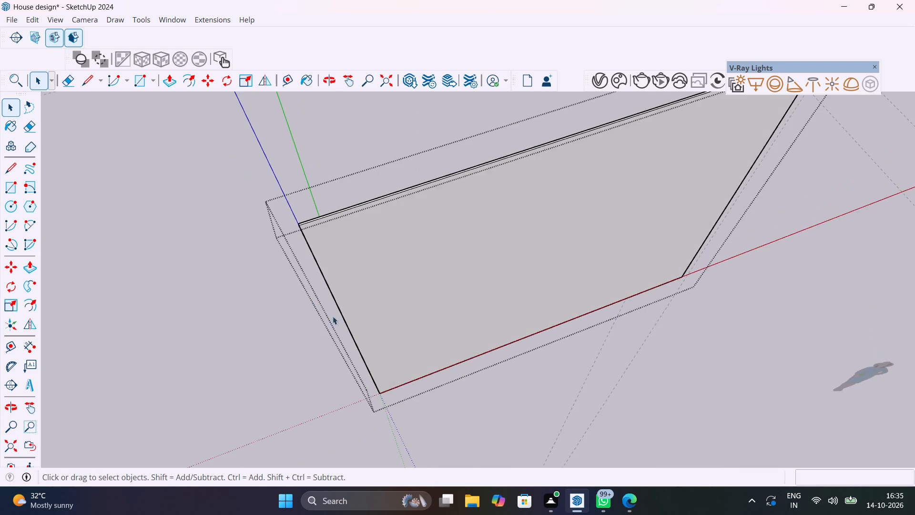
scroll(354, 323, "down", 20)
scroll(354, 323, "down", 3)
scroll(546, 203, "up", 4)
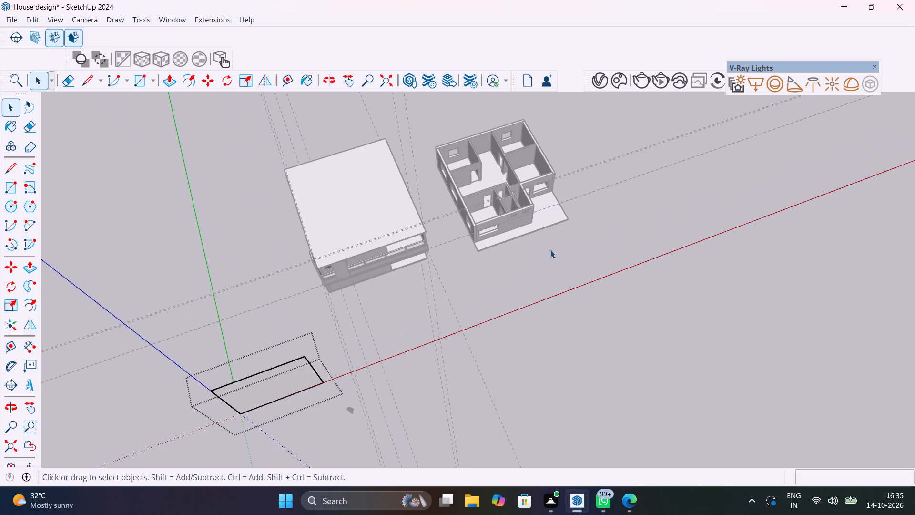
left_click(551, 242)
Delete the full-height front panel standing on the balcony's outer edge.
scroll(351, 279, "up", 17)
middle_click_drag(348, 279, 420, 235)
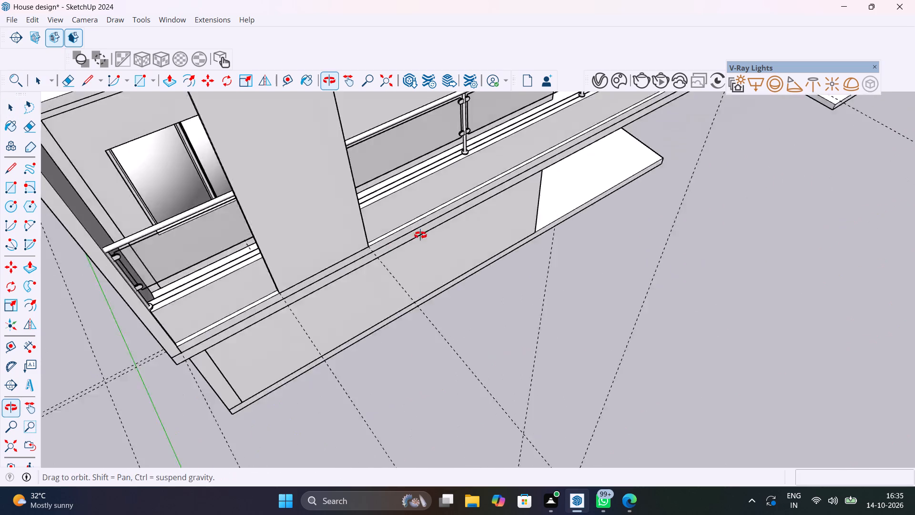
middle_click_drag(420, 235, 506, 200)
scroll(506, 200, "up", 1)
scroll(319, 261, "up", 5)
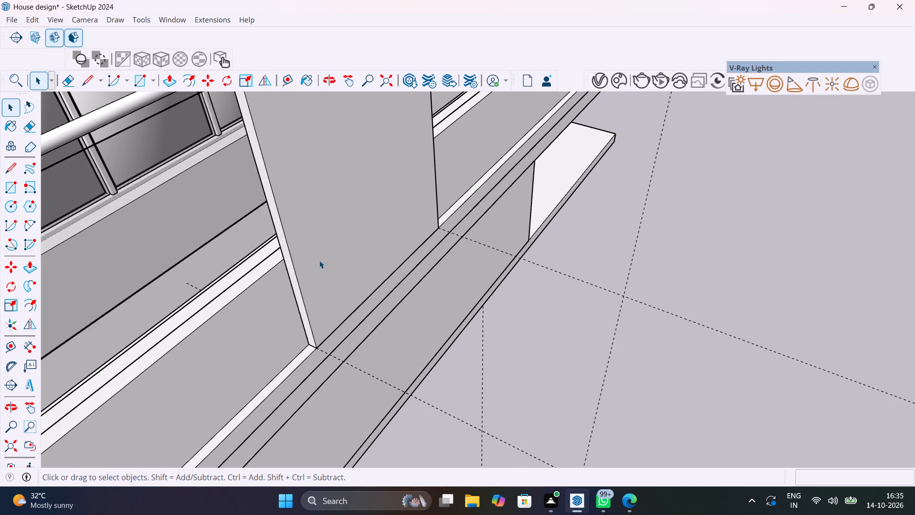
left_click(319, 260)
key("Delete")
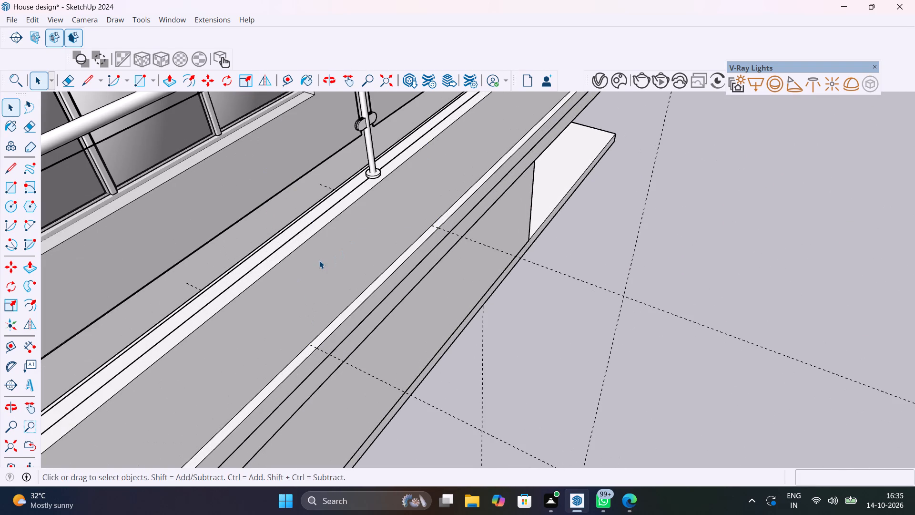
Draw a rectangle about 3' 11 5/16" by 2 1/8" on the balcony's outer edge strip, between the two crossing guides.
scroll(333, 334, "up", 7)
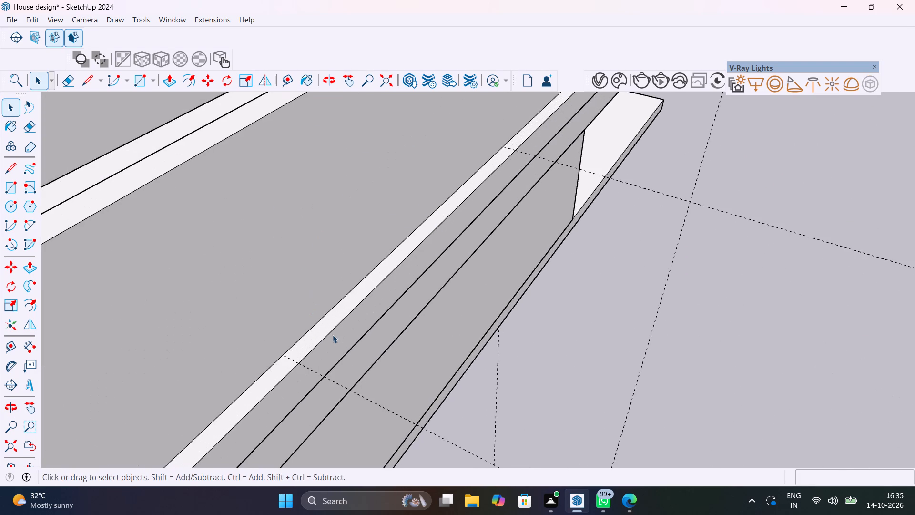
middle_click_drag(333, 335, 352, 346)
scroll(400, 291, "down", 7)
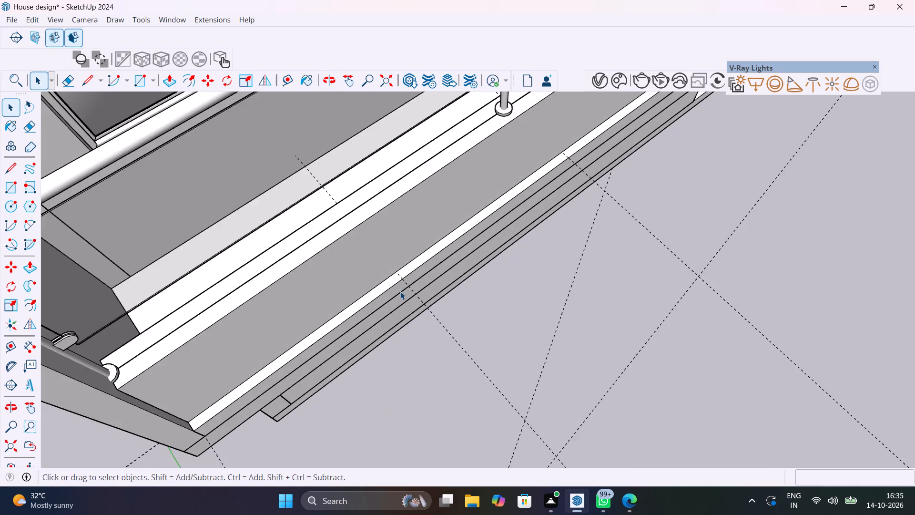
scroll(400, 291, "down", 5)
middle_click_drag(451, 273, 357, 286)
scroll(354, 274, "up", 11)
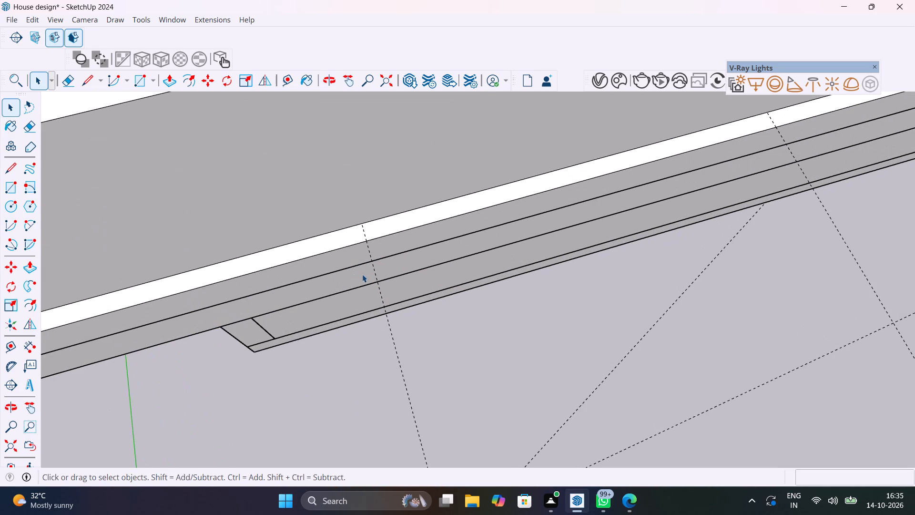
middle_click_drag(337, 318, 304, 345, "shift")
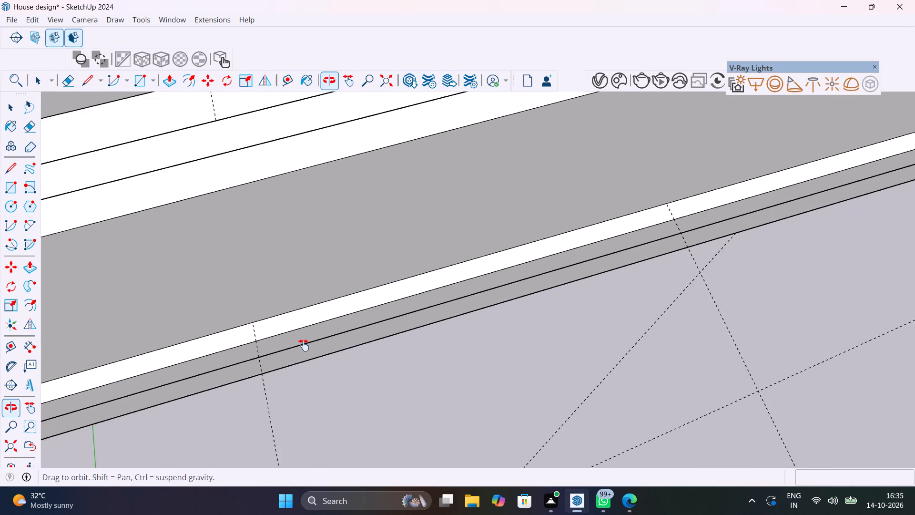
middle_click_drag(304, 345, 307, 336, "shift")
key("r")
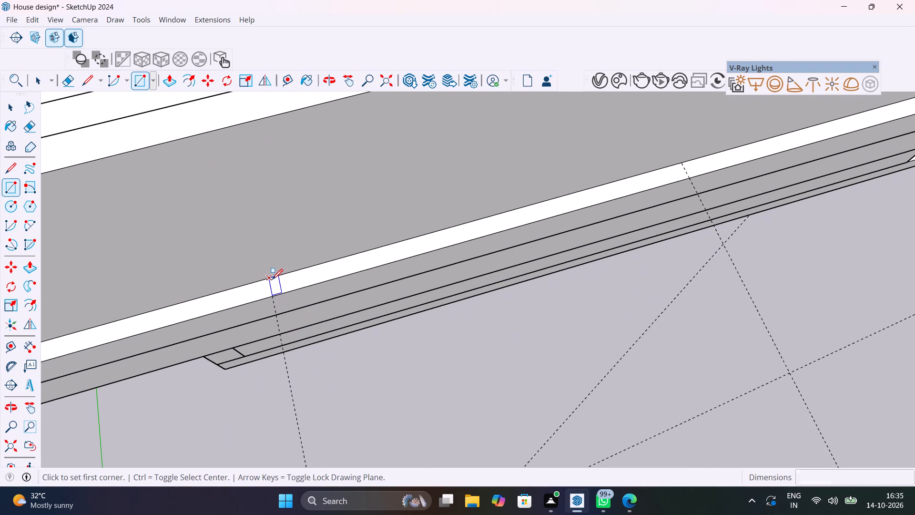
left_click(272, 279)
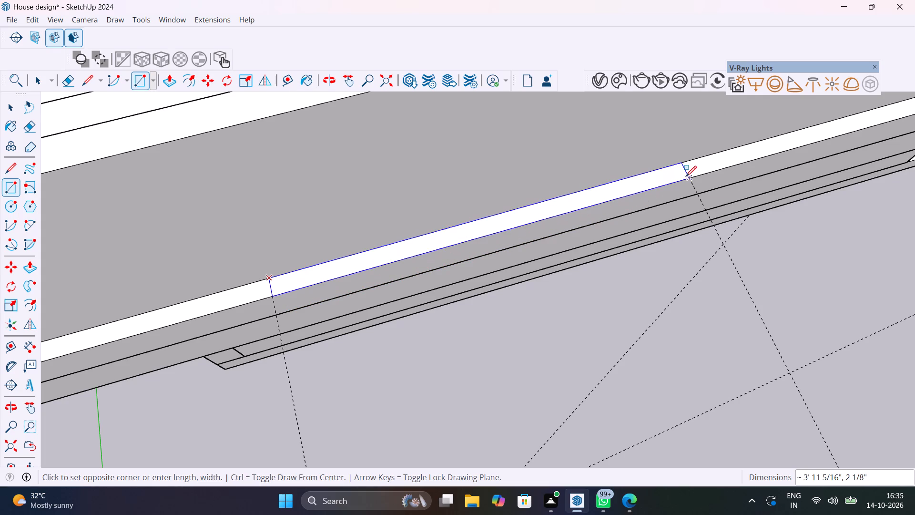
left_click(686, 175)
key("space")
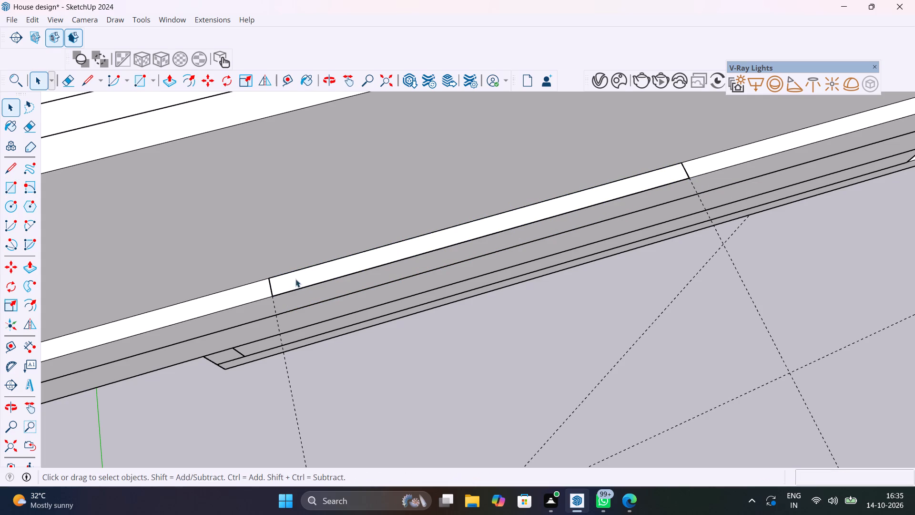
Copy the new rectangle's short end edge 0.5" inward along the balcony edge strip.
scroll(274, 293, "up", 9)
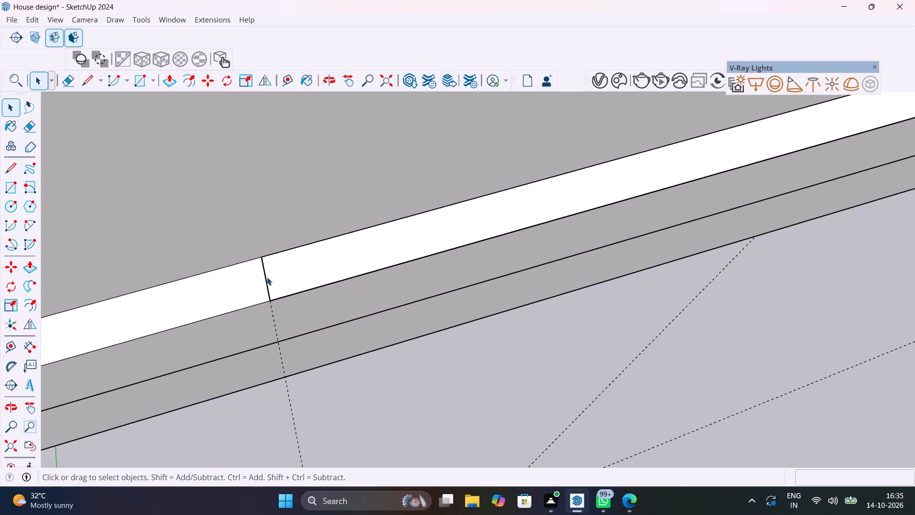
left_click(264, 272)
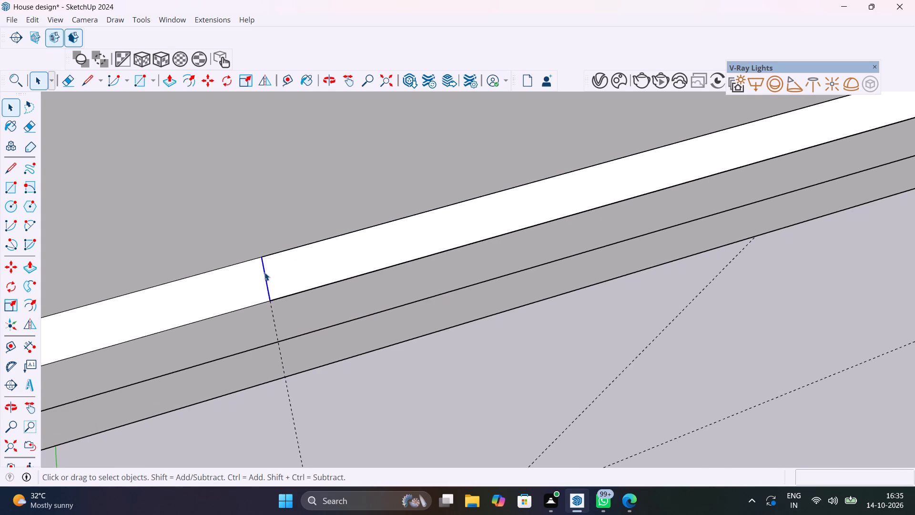
key("m")
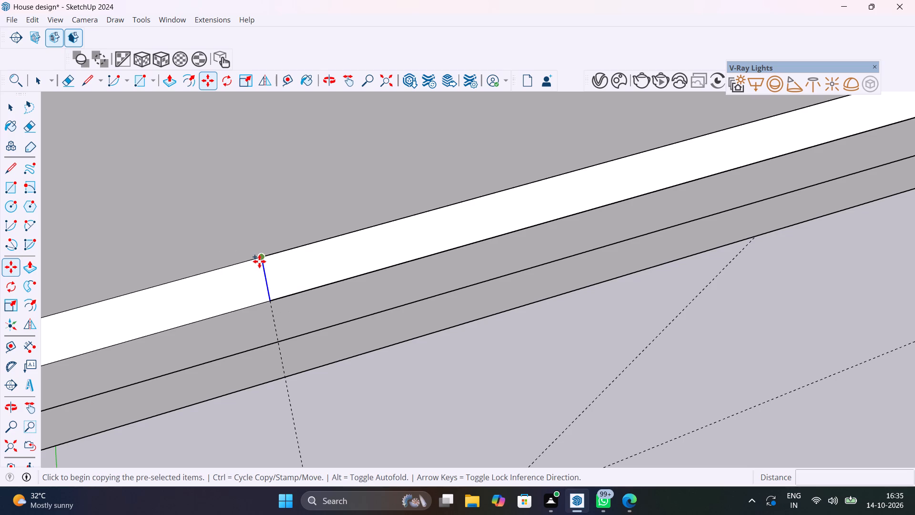
left_click(259, 261)
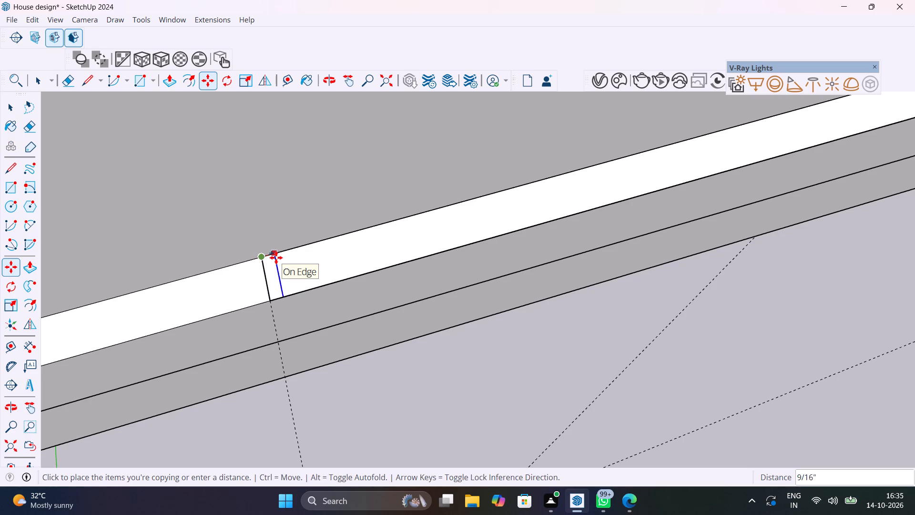
type("1\"")
key("Return")
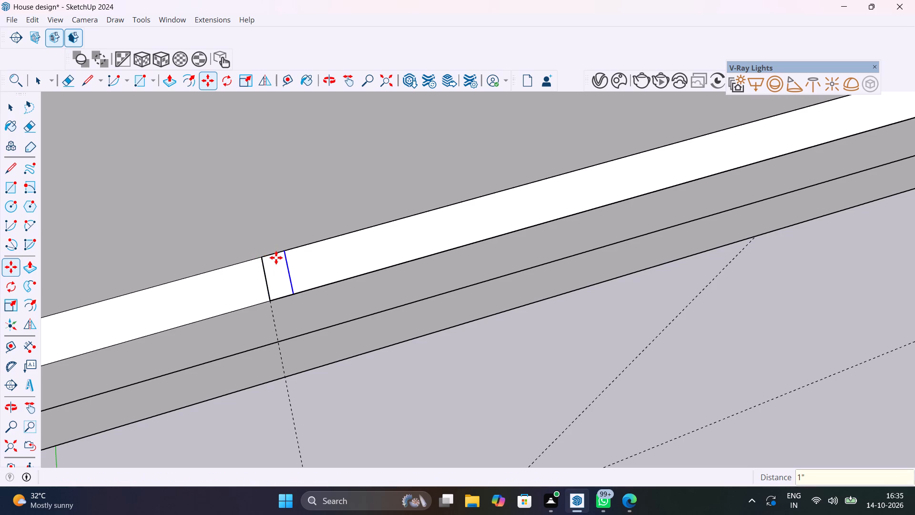
type("0.5\"")
key("Return")
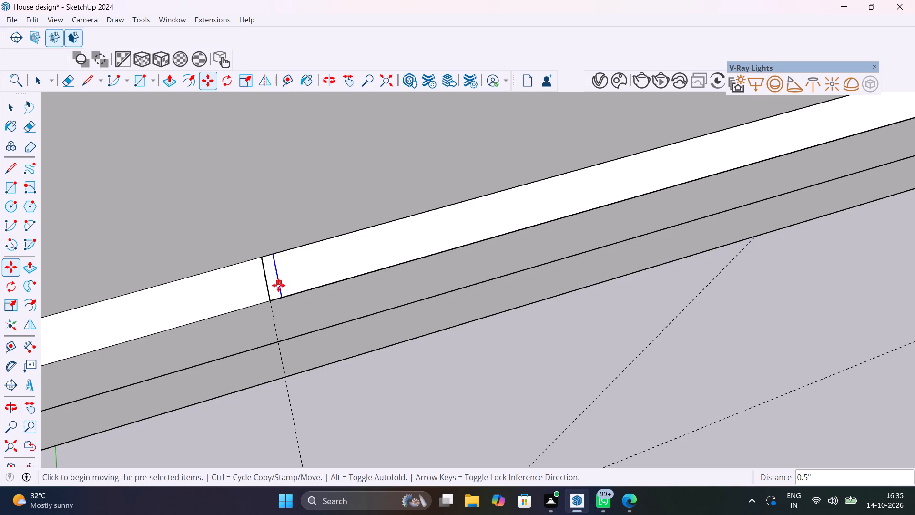
Place a guide line along the balcony edge strip, 1" from its inner long edge.
scroll(278, 285, "down", 5)
middle_click_drag(277, 286, 383, 278)
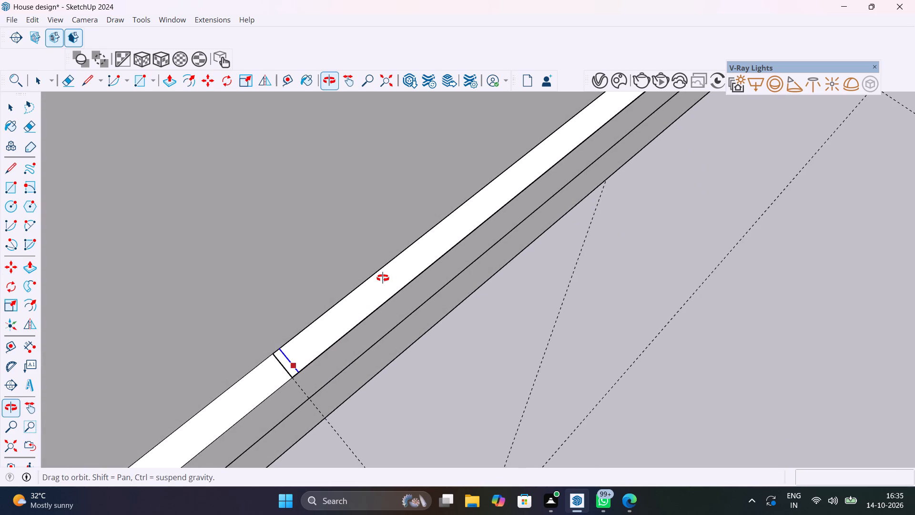
middle_click_drag(383, 278, 559, 219)
key("space")
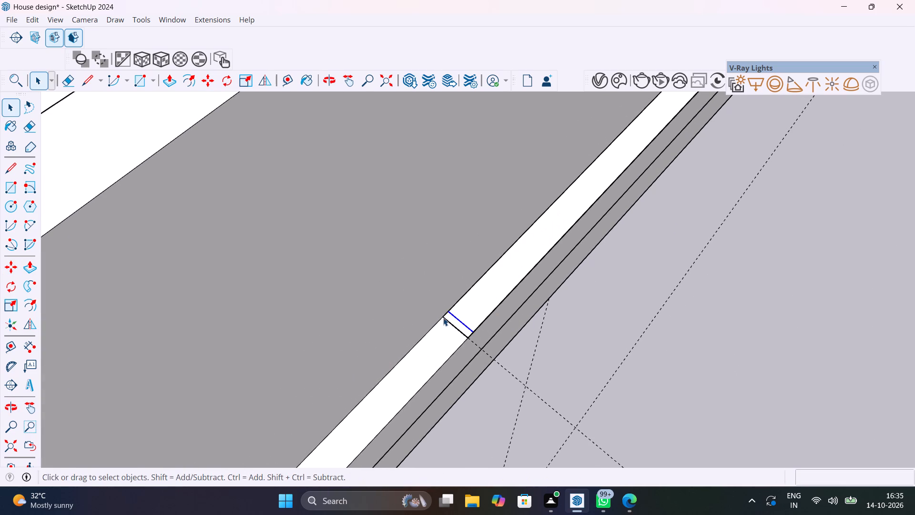
key("t")
left_click(464, 299)
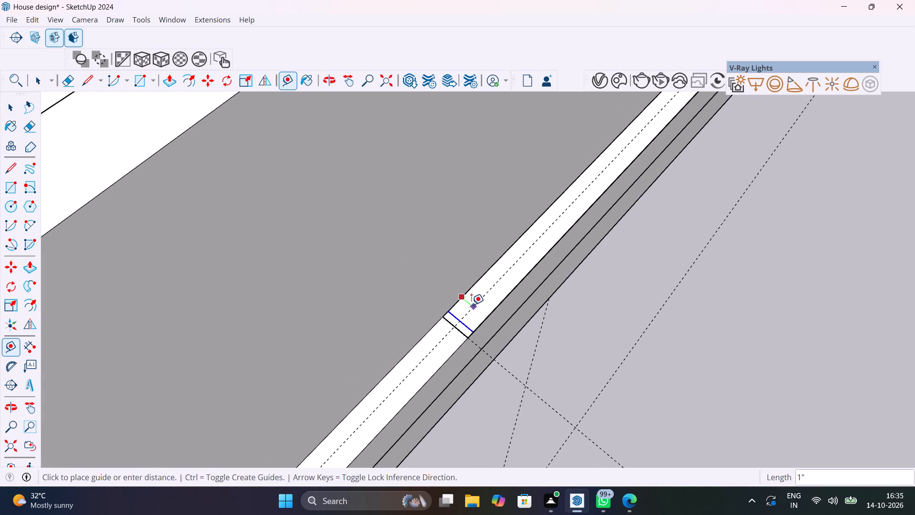
type("1\"")
key("Return")
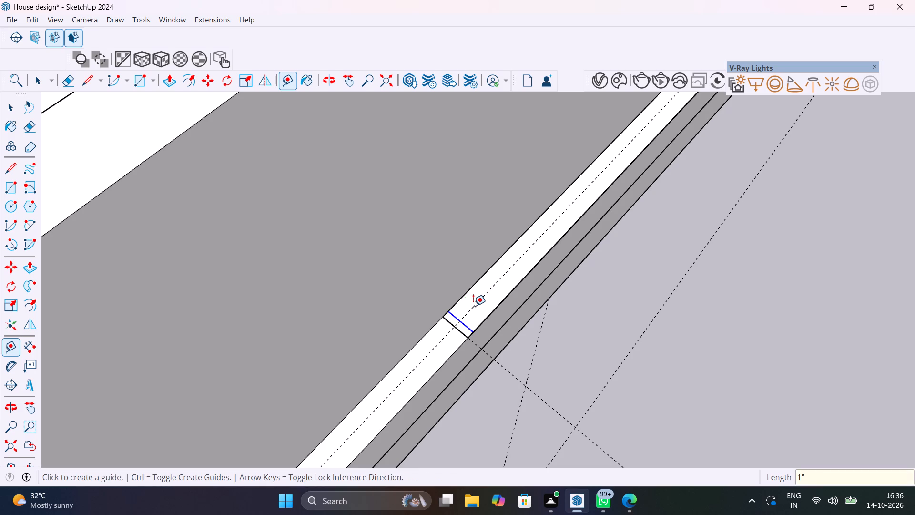
key("space")
Draw a 1" by 1/2" rectangle from the inner corner of the strip's end to where the guide crosses the copied edge.
scroll(457, 321, "up", 4)
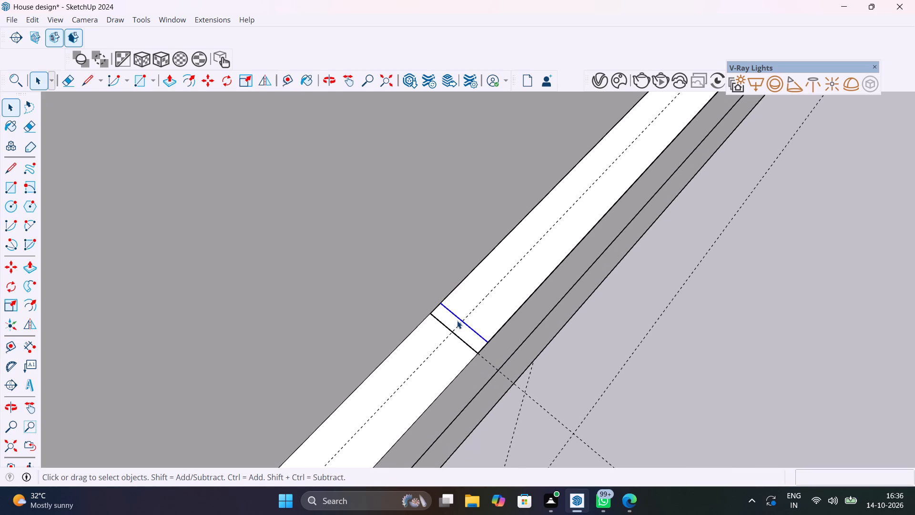
scroll(457, 320, "up", 6)
key("r")
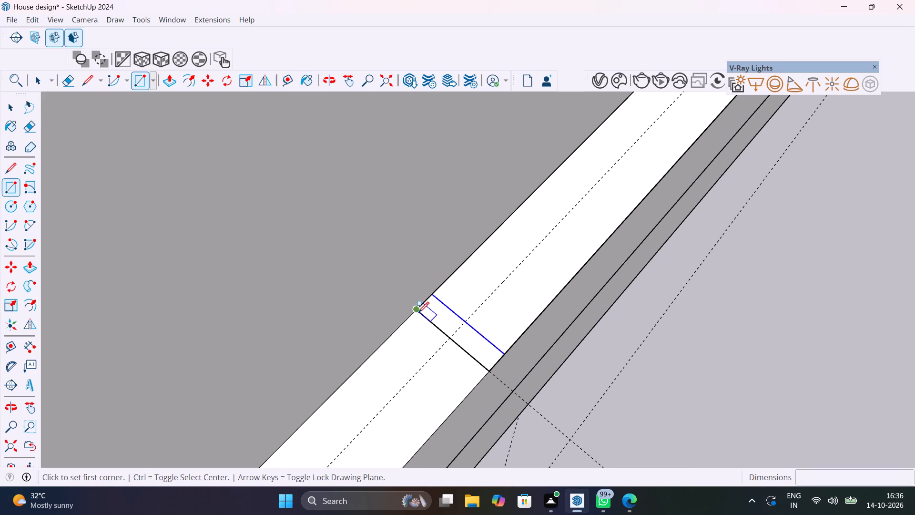
left_click(418, 312)
left_click(462, 321)
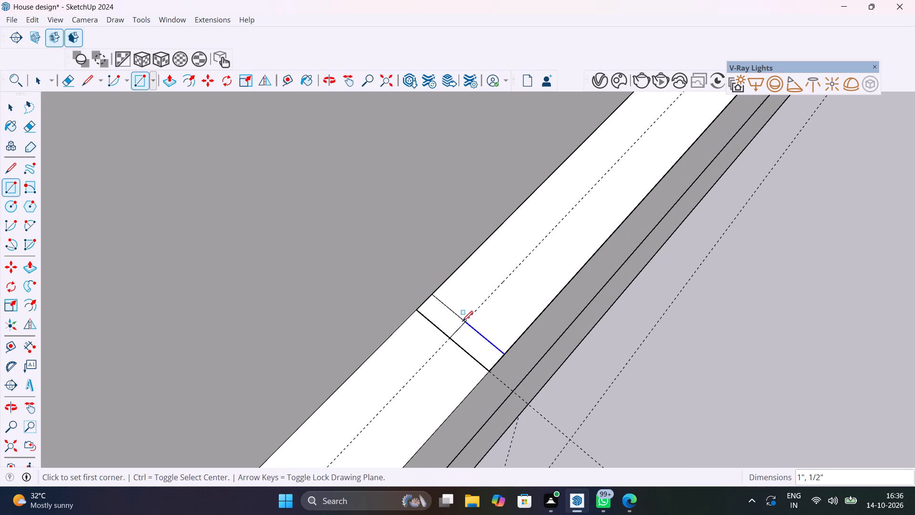
Delete the two leftover edges beside the 1" by 1/2" rectangle at the end of the balcony edge strip.
key("space")
left_click(484, 336)
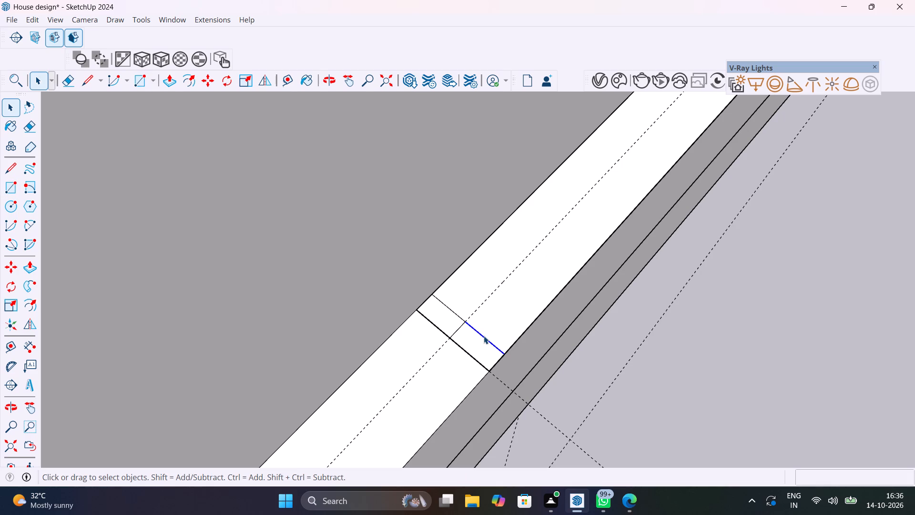
key("Delete")
left_click(477, 361)
key("Delete")
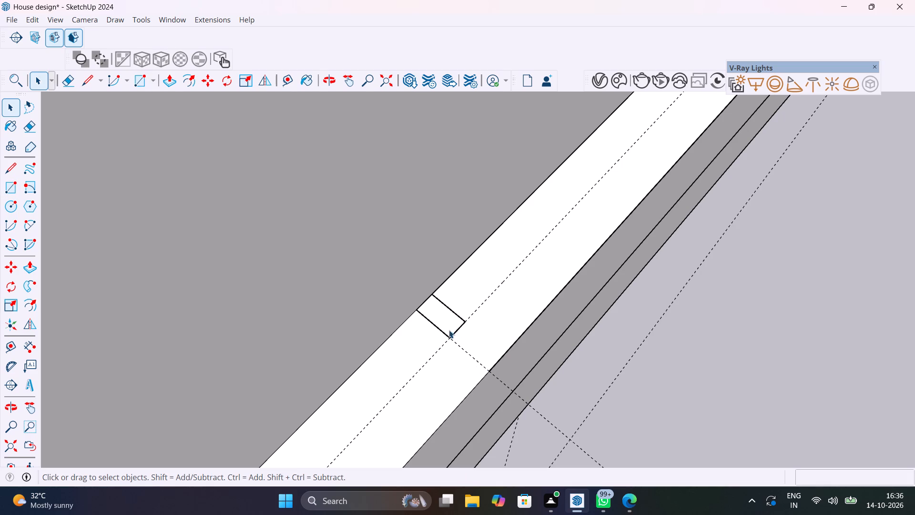
Extrude the 1" by 1/2" rectangle 9' 7" upward to the underside of the roof edge.
double_click(449, 323)
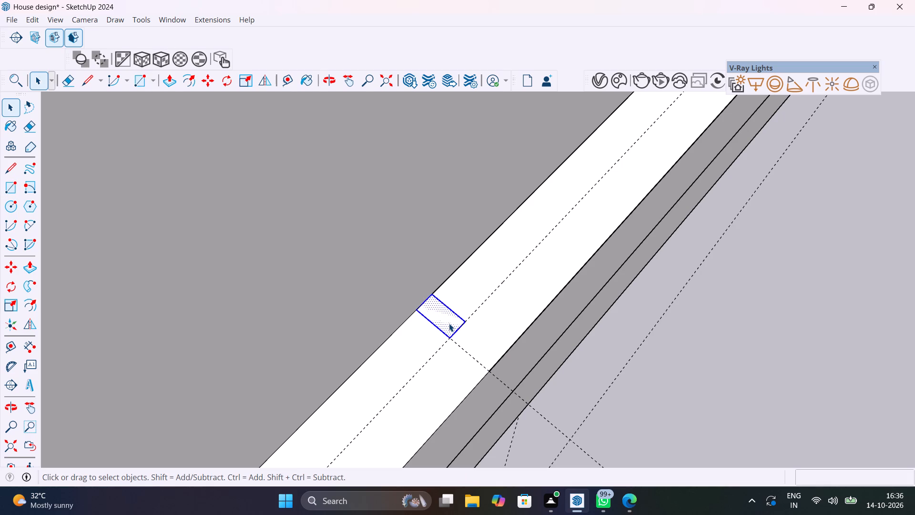
scroll(449, 323, "down", 20)
scroll(449, 323, "down", 2)
middle_click_drag(449, 323, 437, 322)
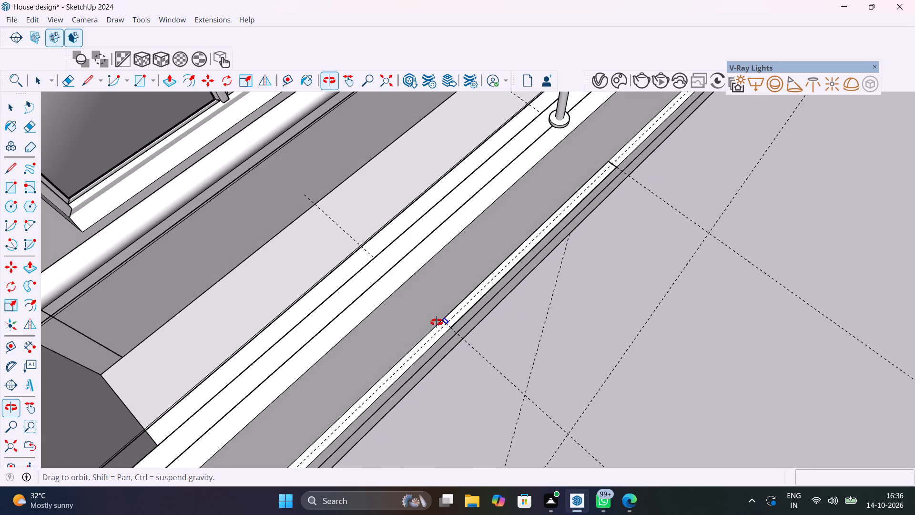
middle_click_drag(437, 322, 377, 309)
scroll(427, 314, "up", 15)
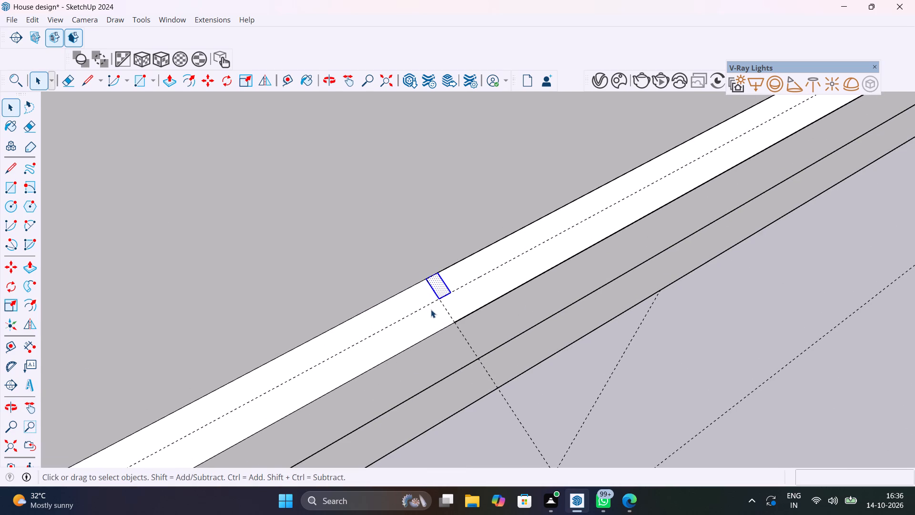
key("p")
left_click(441, 289)
scroll(436, 273, "down", 11)
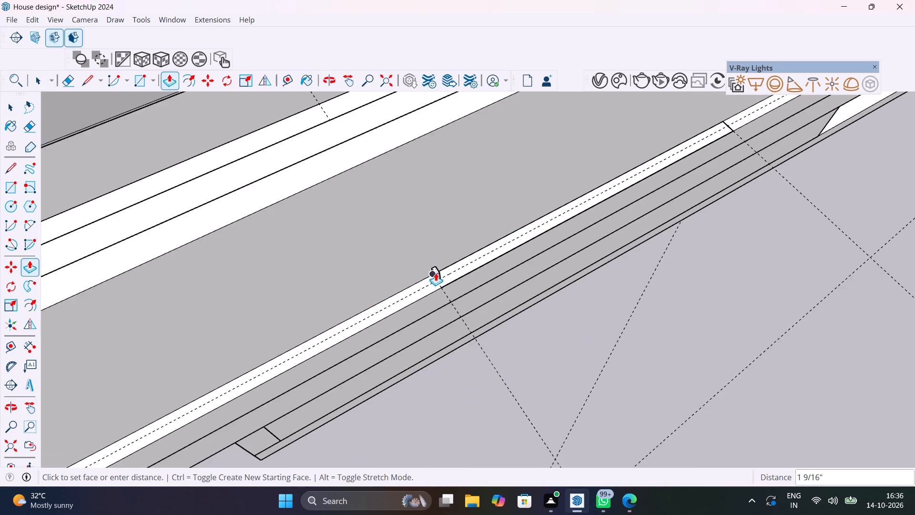
scroll(436, 273, "down", 20)
scroll(436, 273, "down", 6)
scroll(440, 215, "up", 10)
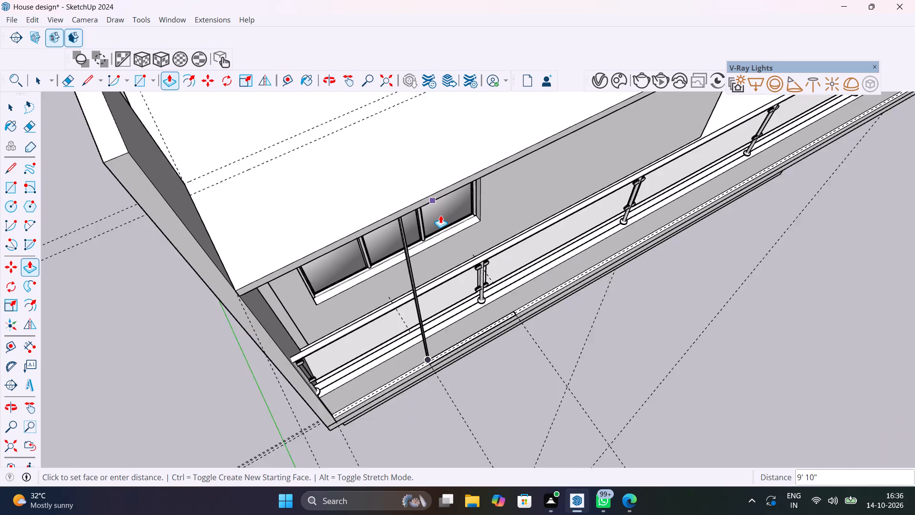
middle_click_drag(414, 216, 432, 148)
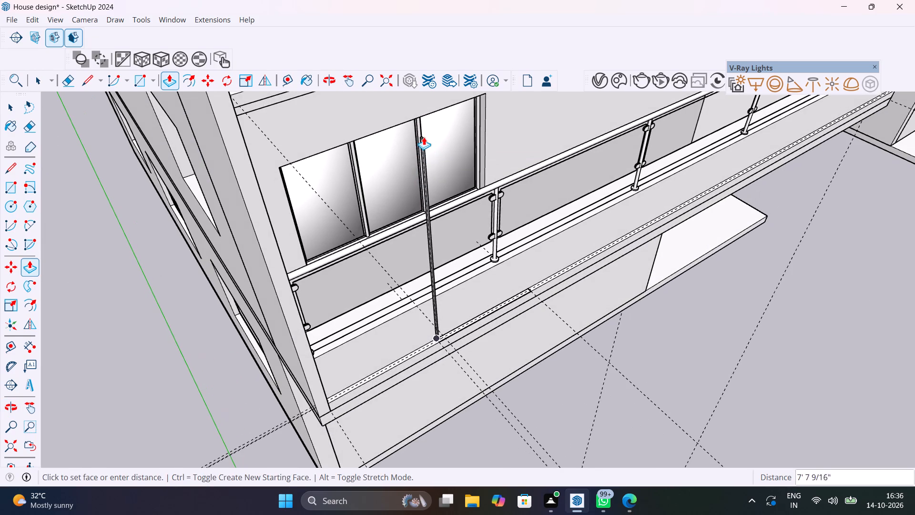
scroll(418, 119, "up", 1)
middle_click_drag(418, 119, 418, 153, "shift")
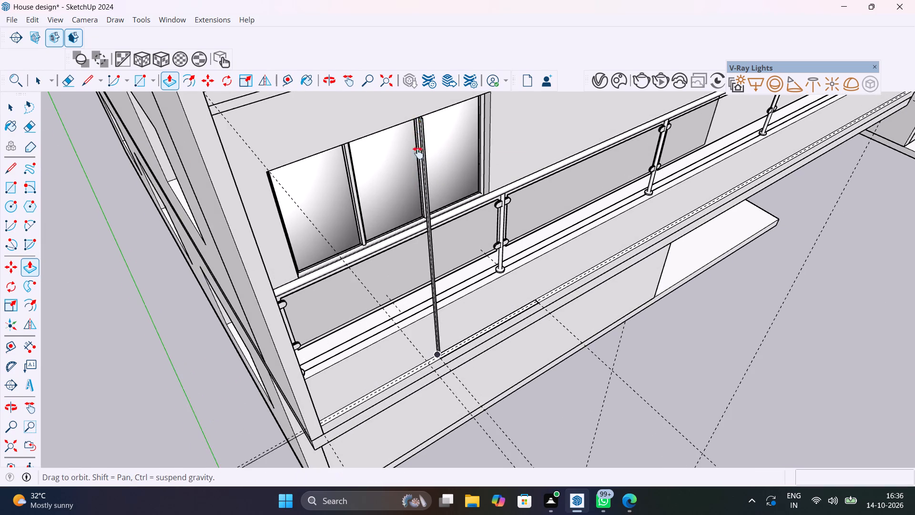
middle_click_drag(418, 153, 460, 130, "shift")
scroll(460, 132, "down", 7)
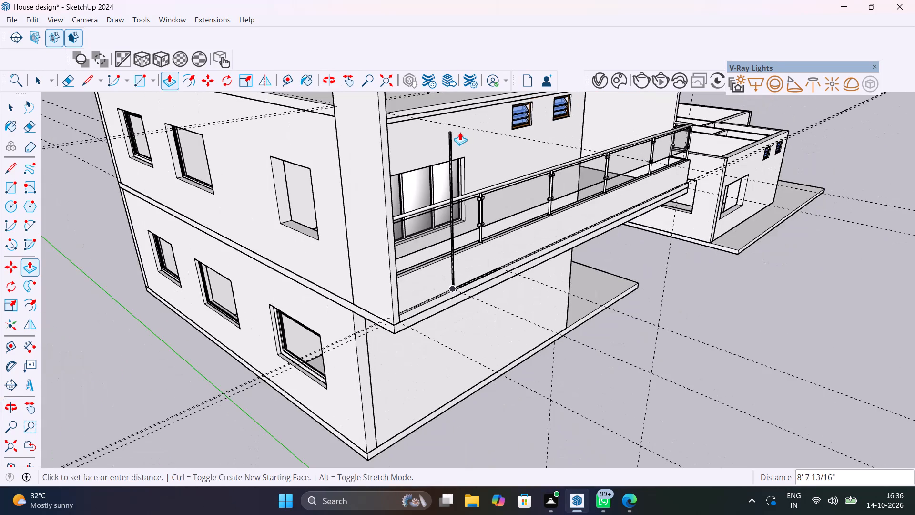
scroll(461, 119, "up", 9)
middle_click_drag(461, 118, 464, 211, "shift")
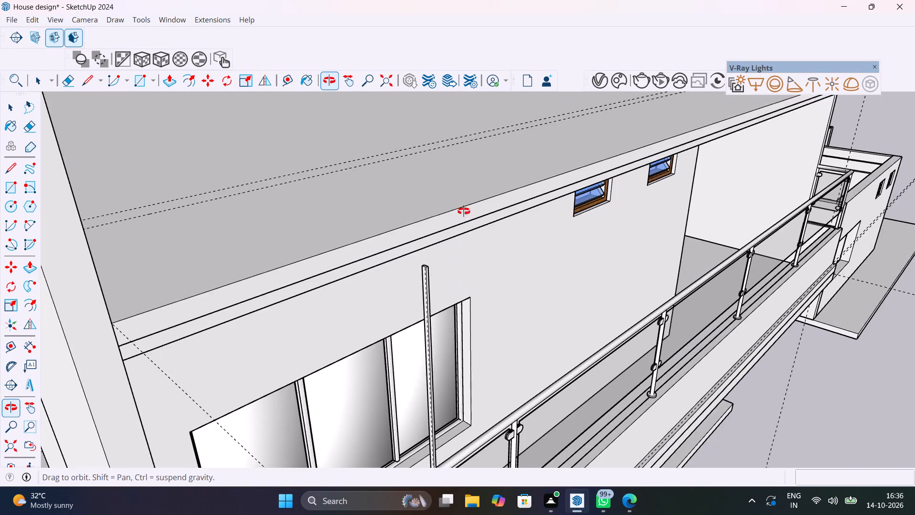
middle_click_drag(464, 211, 498, 131, "shift")
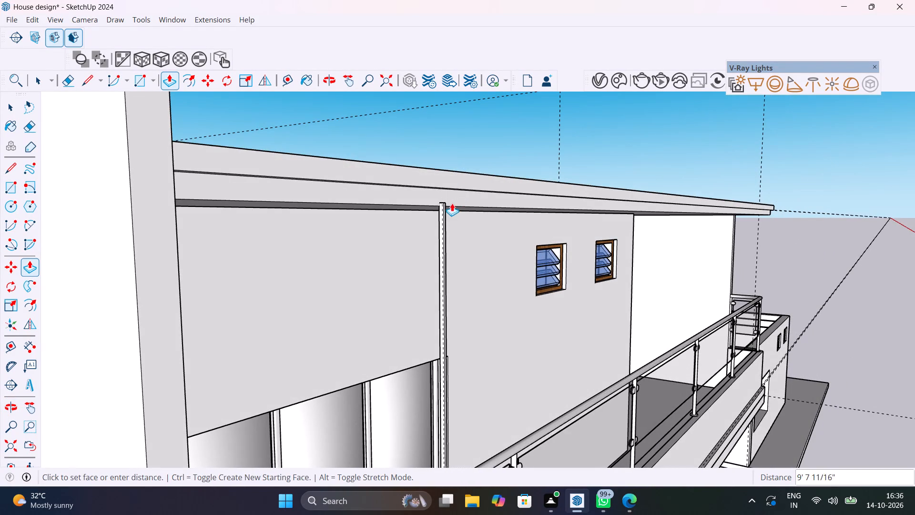
left_click(450, 205)
Make the thin vertical post and its connected geometry into a group.
scroll(451, 234, "down", 10)
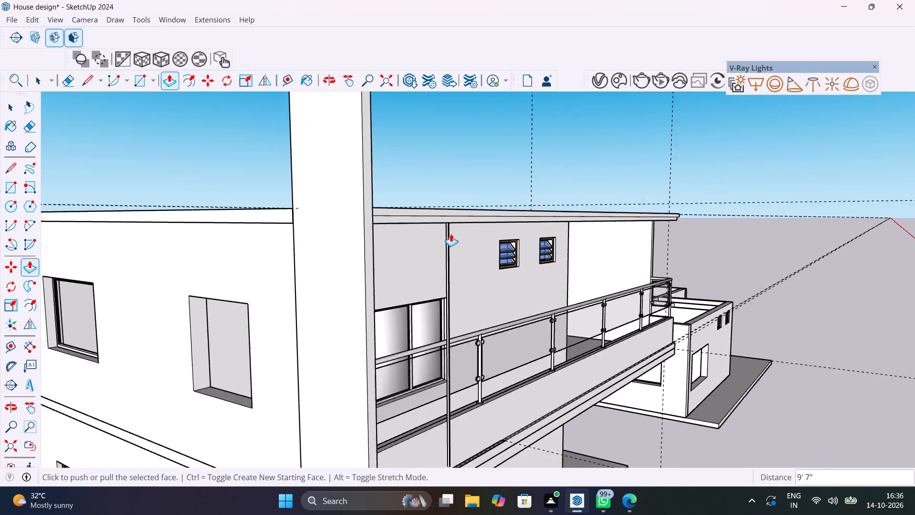
scroll(451, 234, "down", 4)
middle_click_drag(457, 286, 359, 384)
scroll(641, 144, "down", 14)
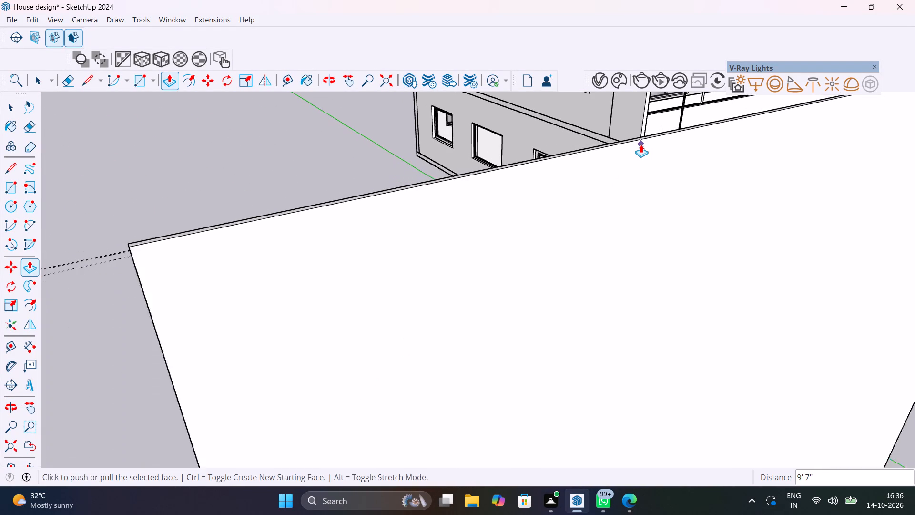
scroll(641, 144, "down", 1)
scroll(641, 144, "down", 1, "shift")
middle_click_drag(641, 144, 456, 376, "shift")
scroll(636, 119, "up", 13)
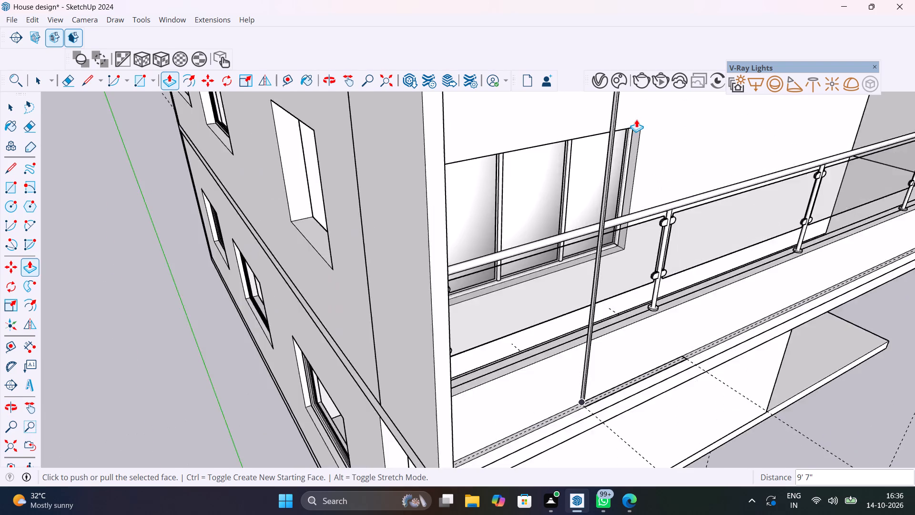
scroll(636, 119, "up", 4)
key("space")
triple_click(579, 214)
right_click(579, 214)
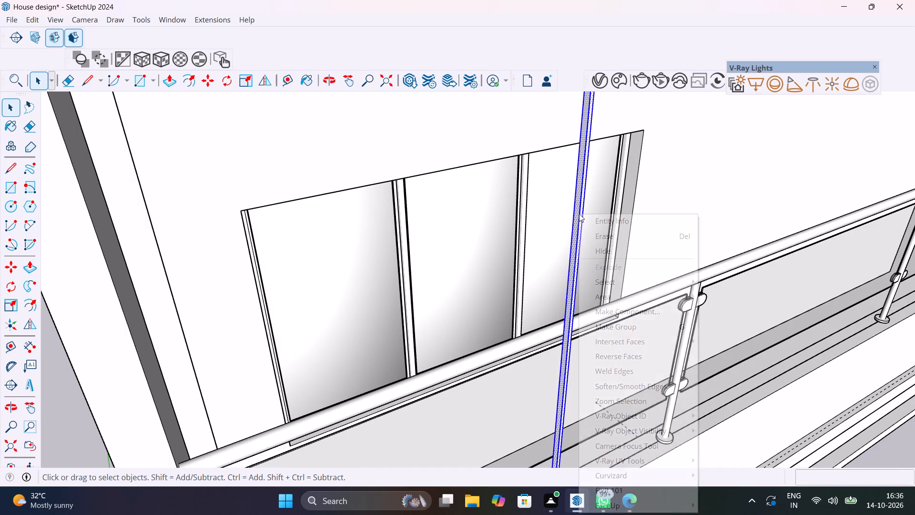
left_click(624, 332)
Copy the grouped post 1" along the balcony edge, toward the louvred windows, from its top corner.
scroll(616, 309, "down", 6)
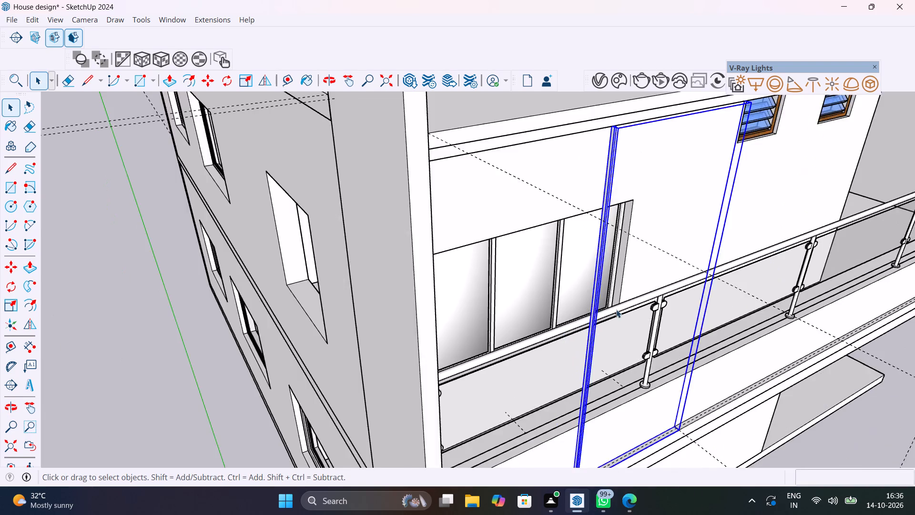
scroll(616, 309, "down", 7)
middle_click_drag(610, 308, 557, 284)
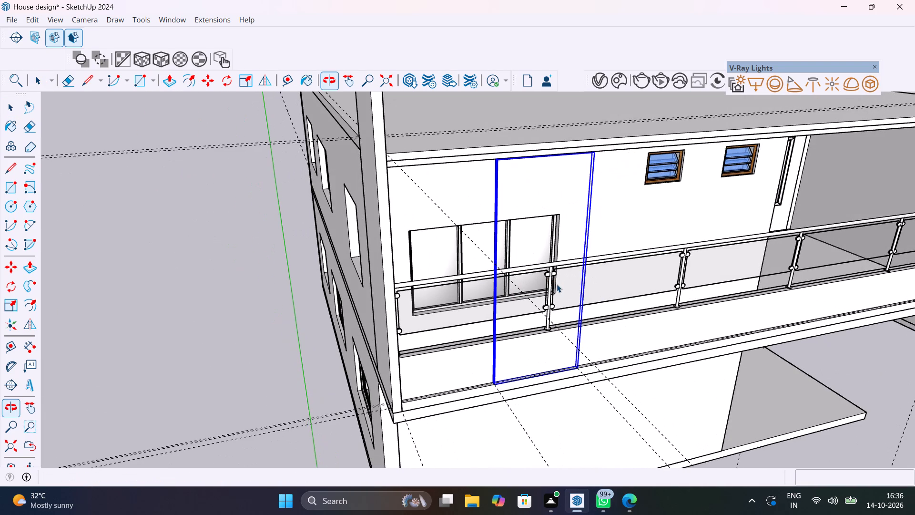
scroll(501, 173, "up", 11)
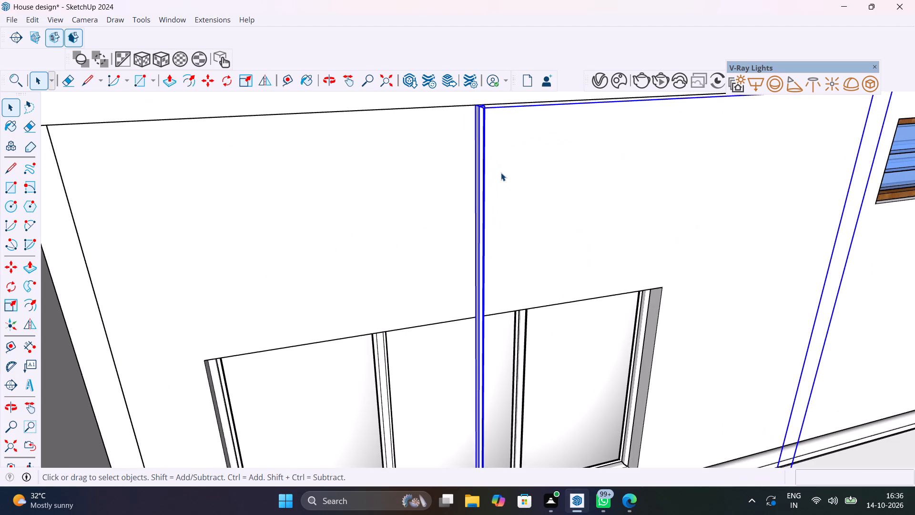
middle_click_drag(501, 173, 509, 271)
scroll(510, 278, "up", 6)
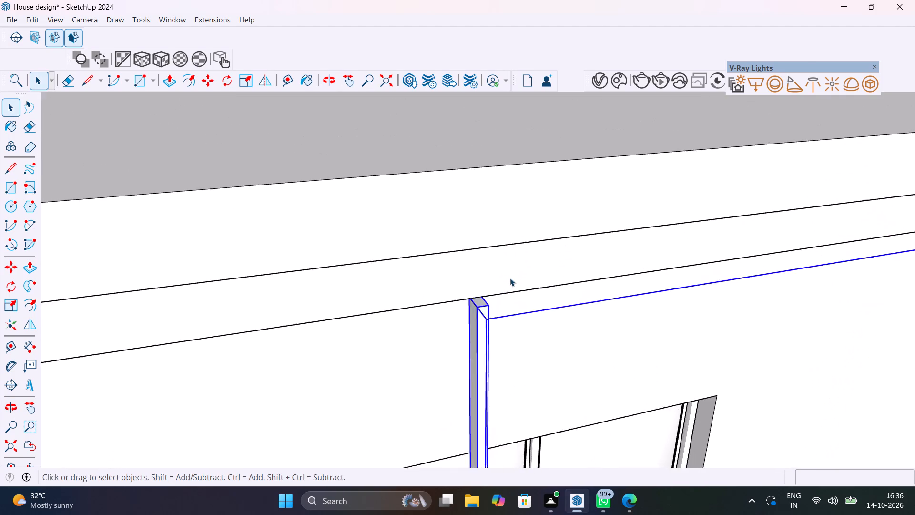
scroll(510, 278, "up", 9)
key("m")
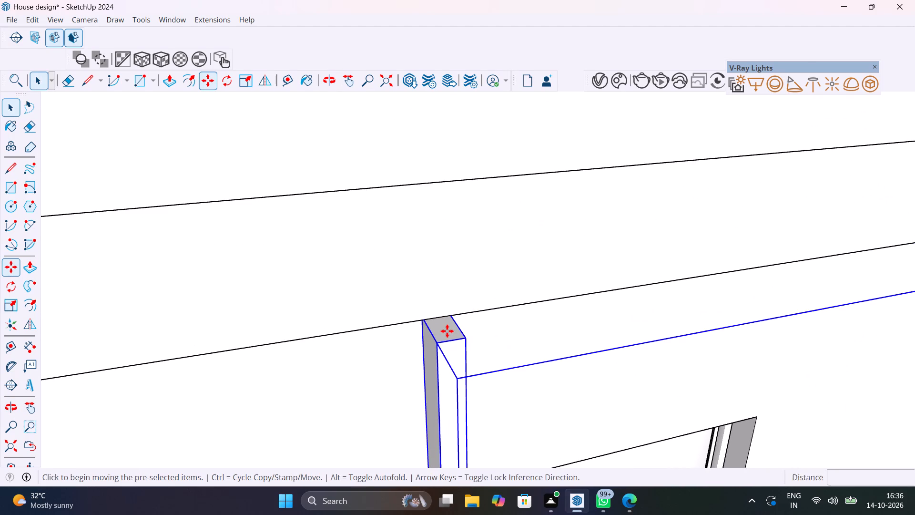
left_click(426, 320)
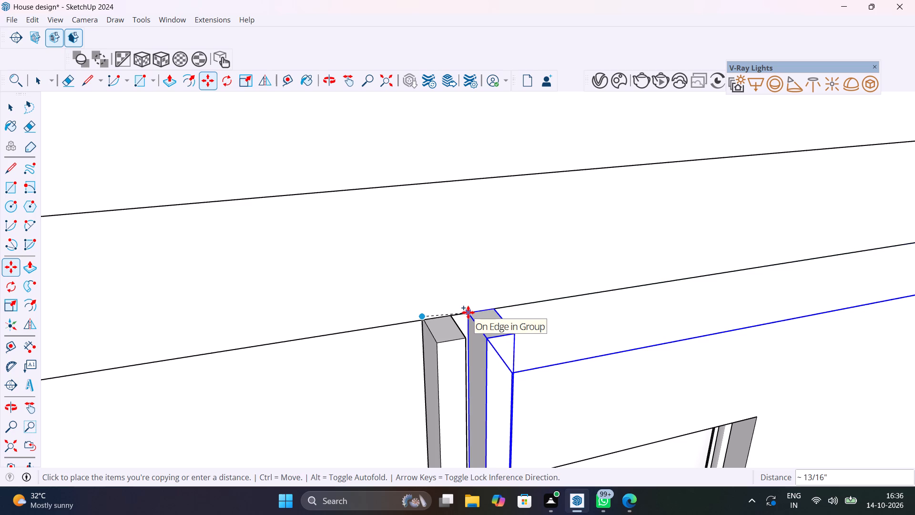
type("1\"")
key("Return")
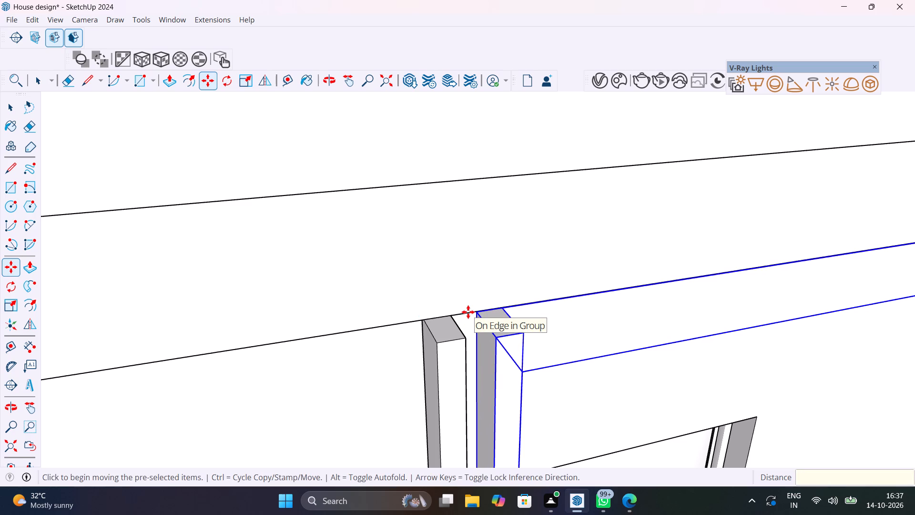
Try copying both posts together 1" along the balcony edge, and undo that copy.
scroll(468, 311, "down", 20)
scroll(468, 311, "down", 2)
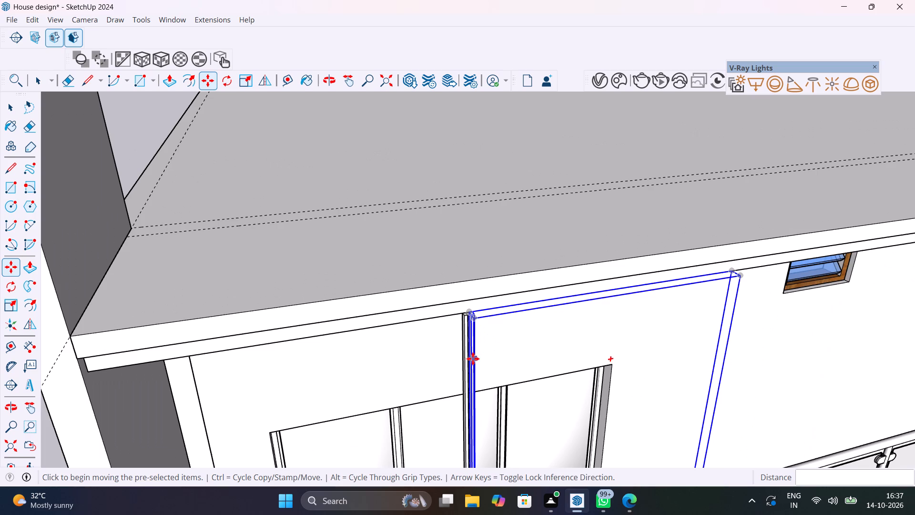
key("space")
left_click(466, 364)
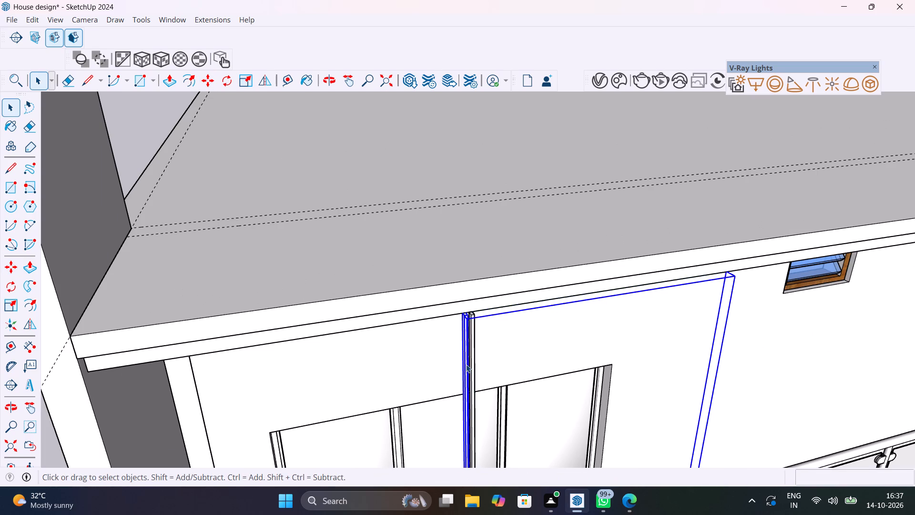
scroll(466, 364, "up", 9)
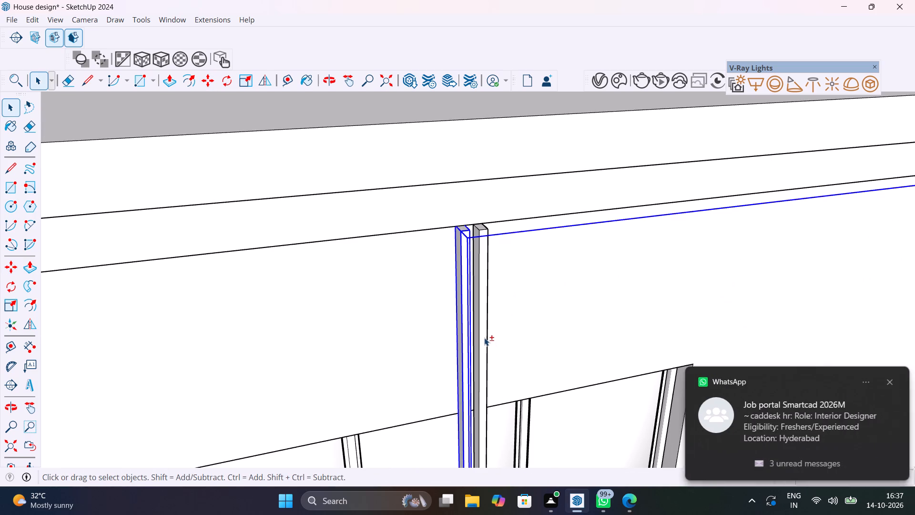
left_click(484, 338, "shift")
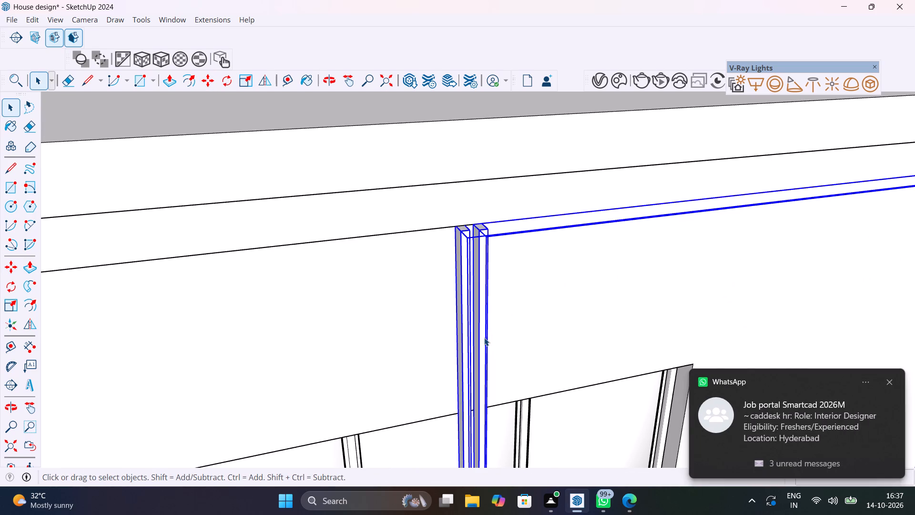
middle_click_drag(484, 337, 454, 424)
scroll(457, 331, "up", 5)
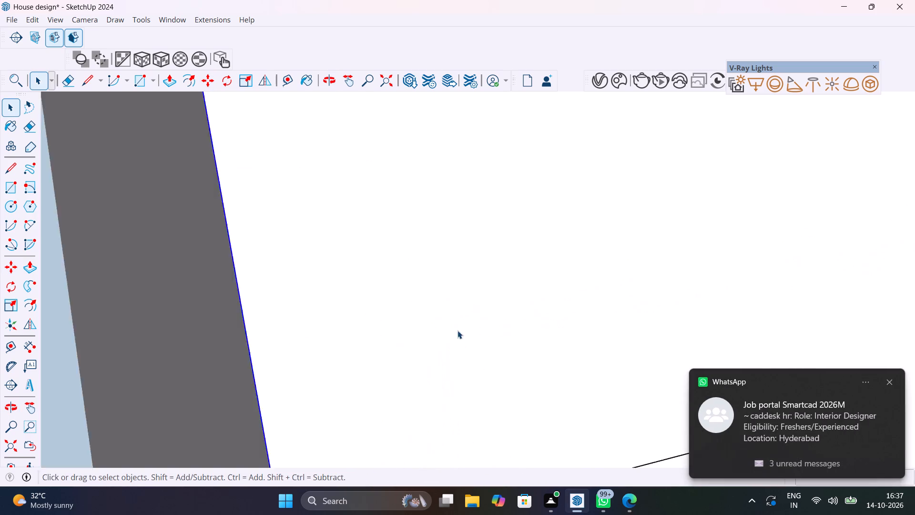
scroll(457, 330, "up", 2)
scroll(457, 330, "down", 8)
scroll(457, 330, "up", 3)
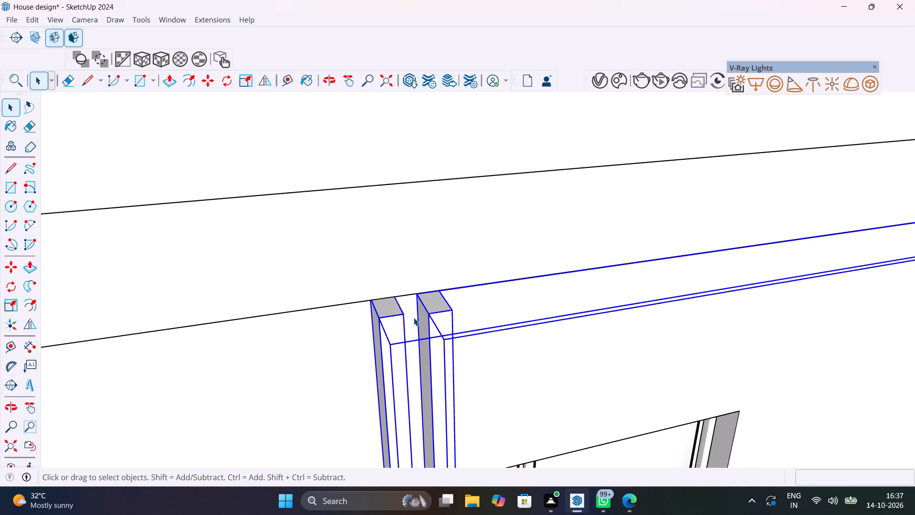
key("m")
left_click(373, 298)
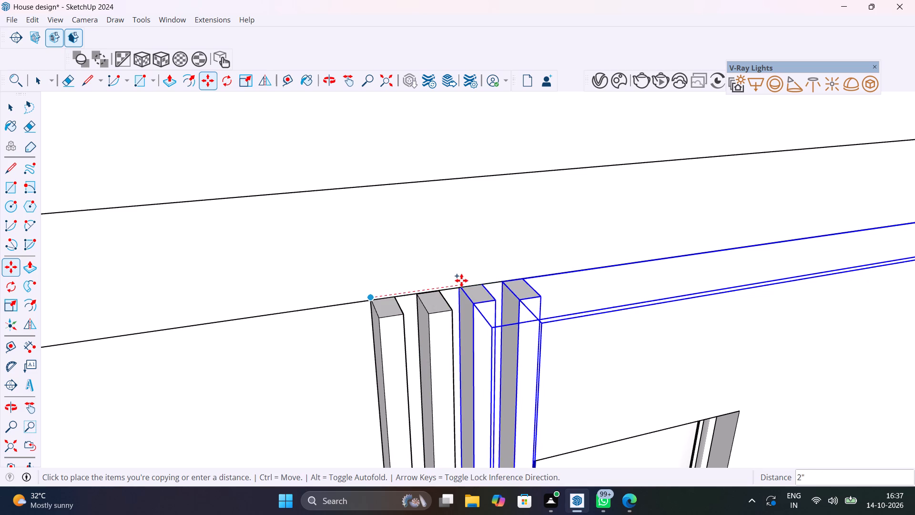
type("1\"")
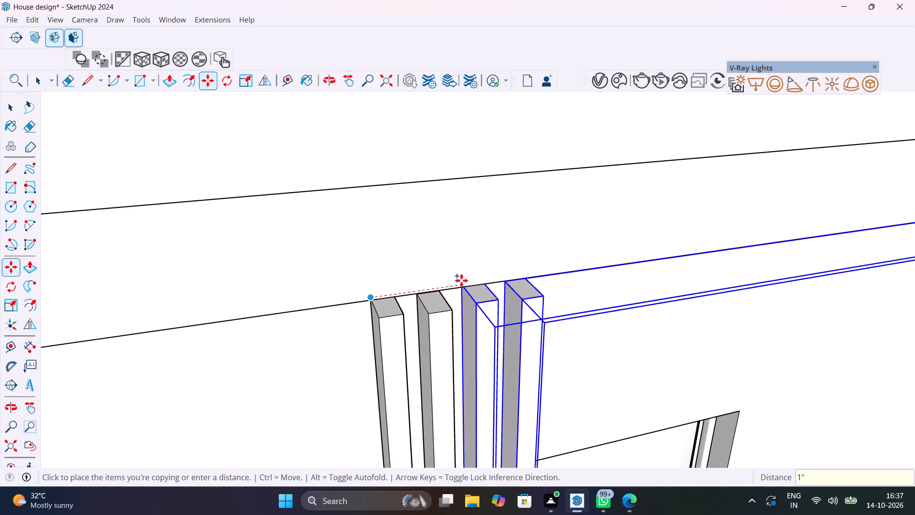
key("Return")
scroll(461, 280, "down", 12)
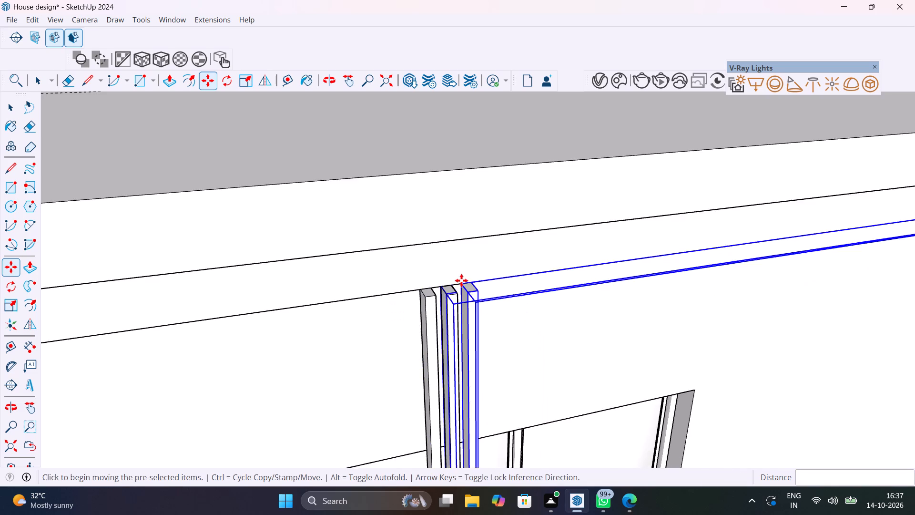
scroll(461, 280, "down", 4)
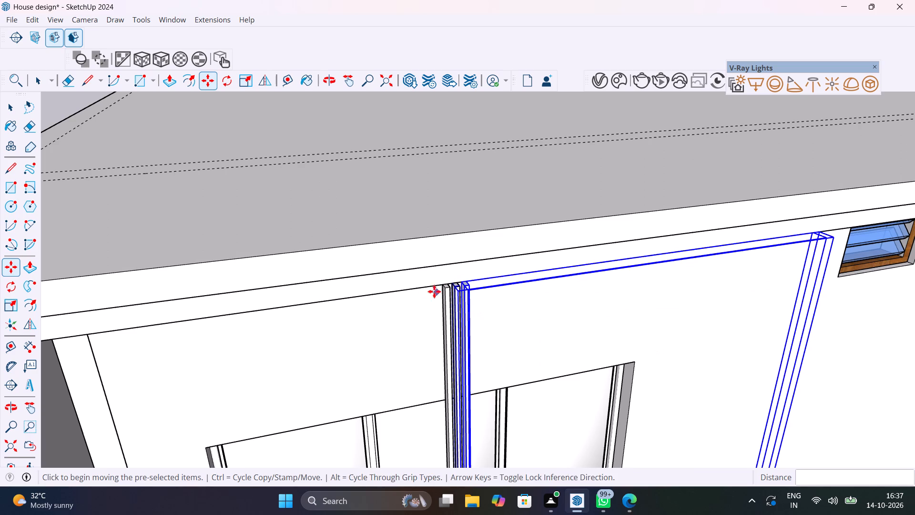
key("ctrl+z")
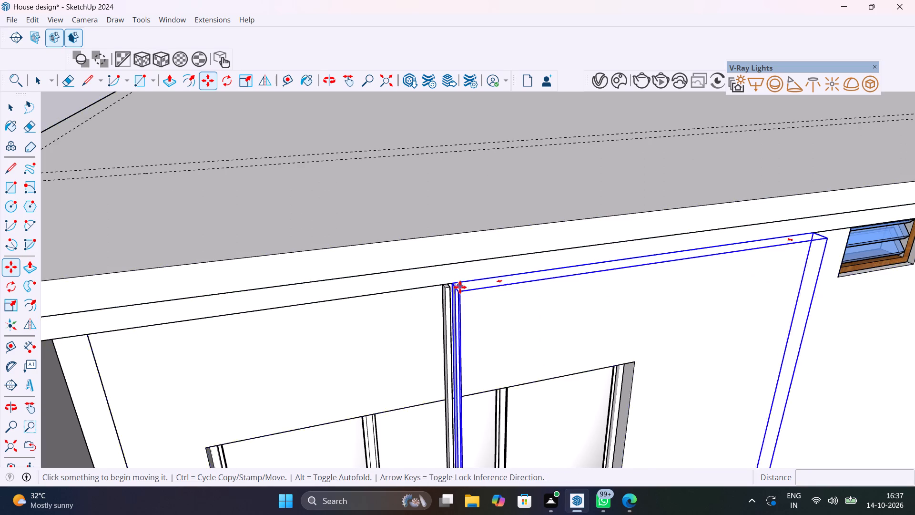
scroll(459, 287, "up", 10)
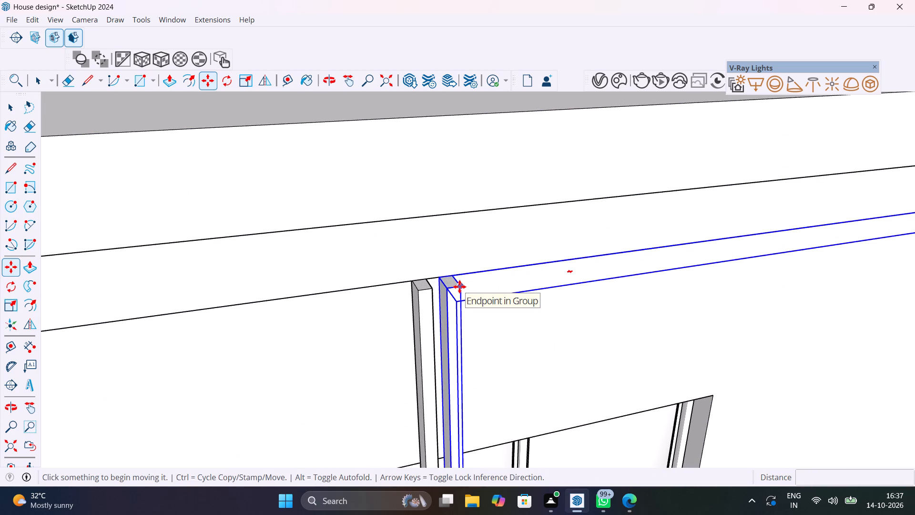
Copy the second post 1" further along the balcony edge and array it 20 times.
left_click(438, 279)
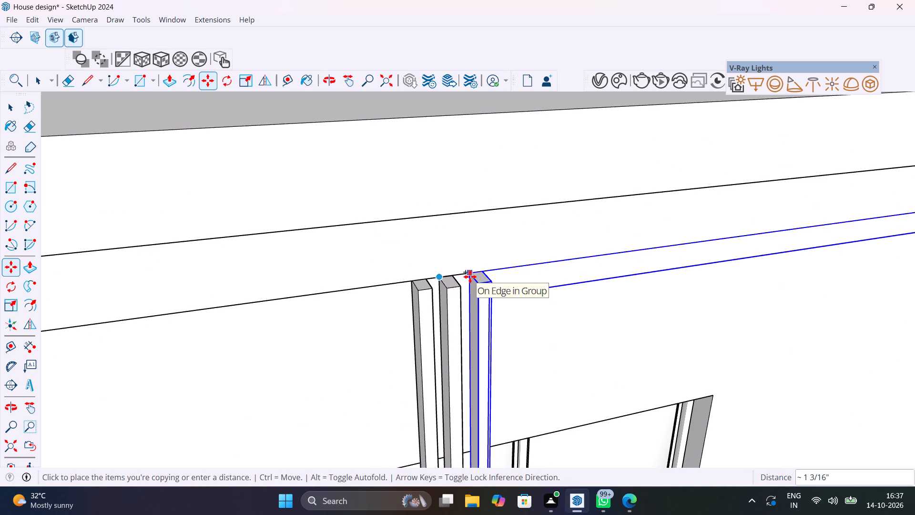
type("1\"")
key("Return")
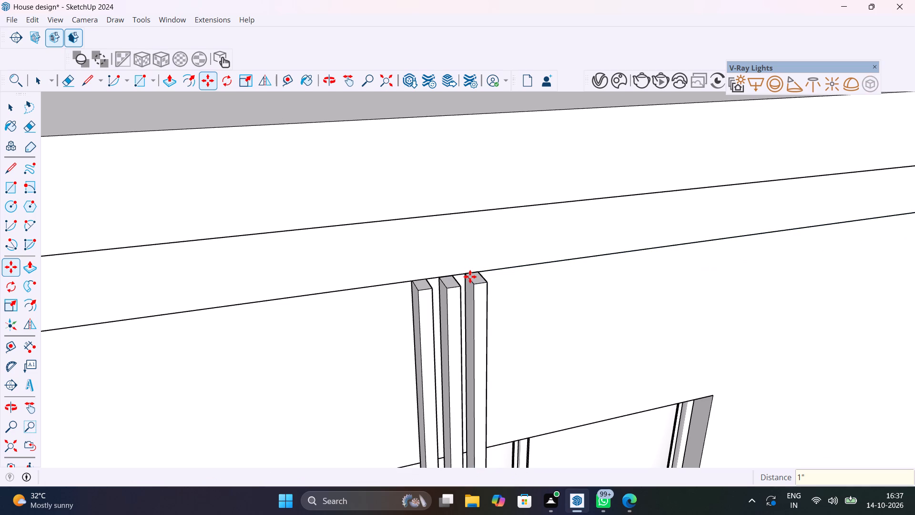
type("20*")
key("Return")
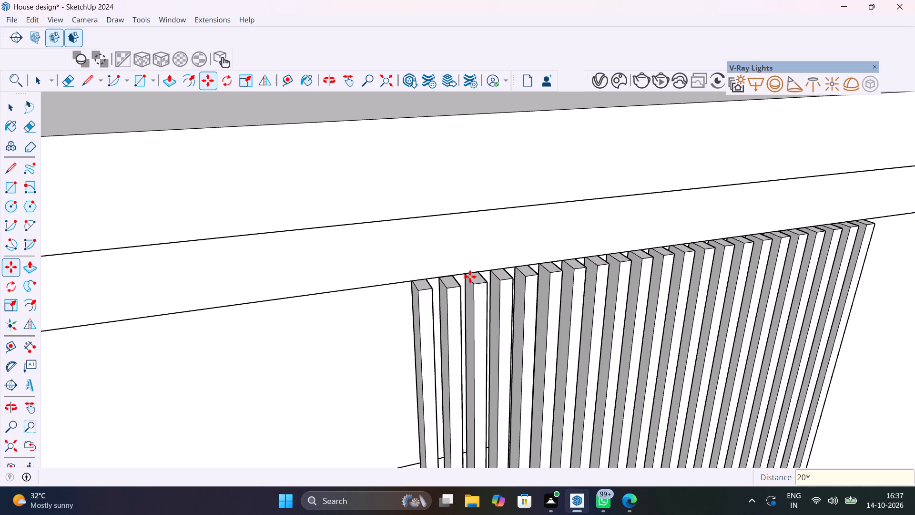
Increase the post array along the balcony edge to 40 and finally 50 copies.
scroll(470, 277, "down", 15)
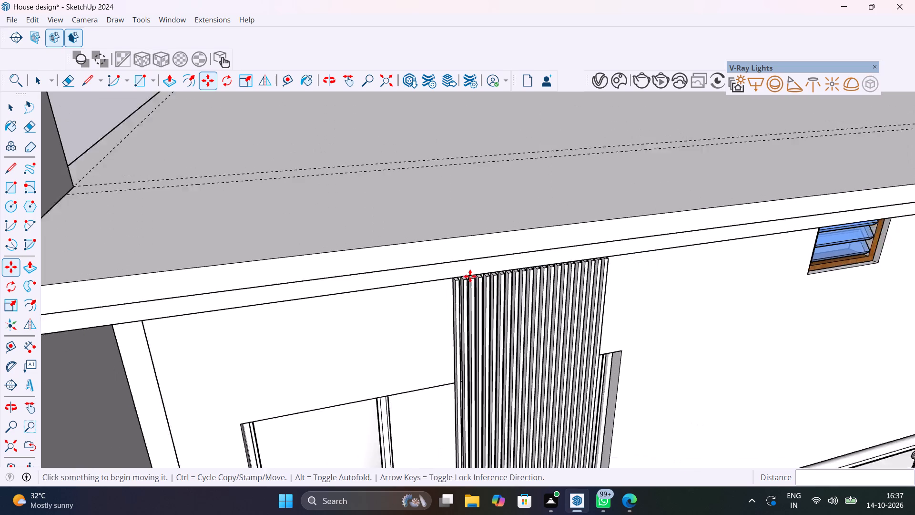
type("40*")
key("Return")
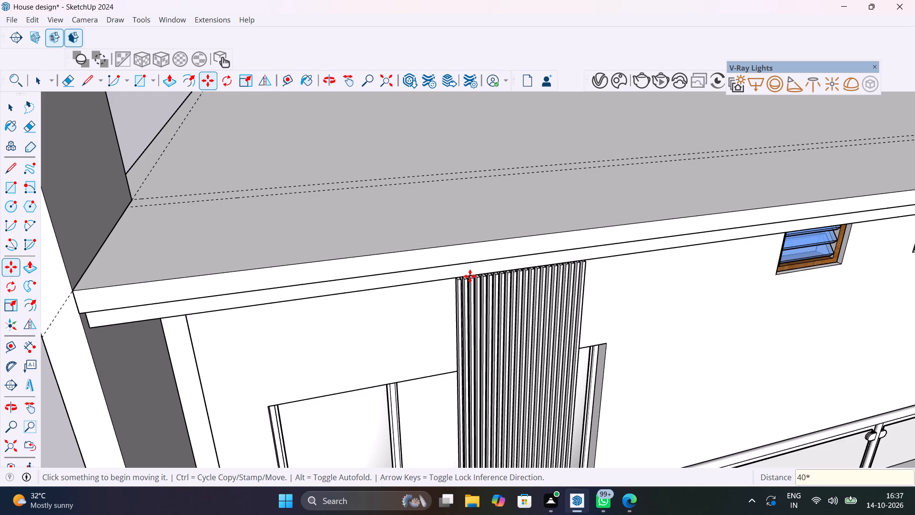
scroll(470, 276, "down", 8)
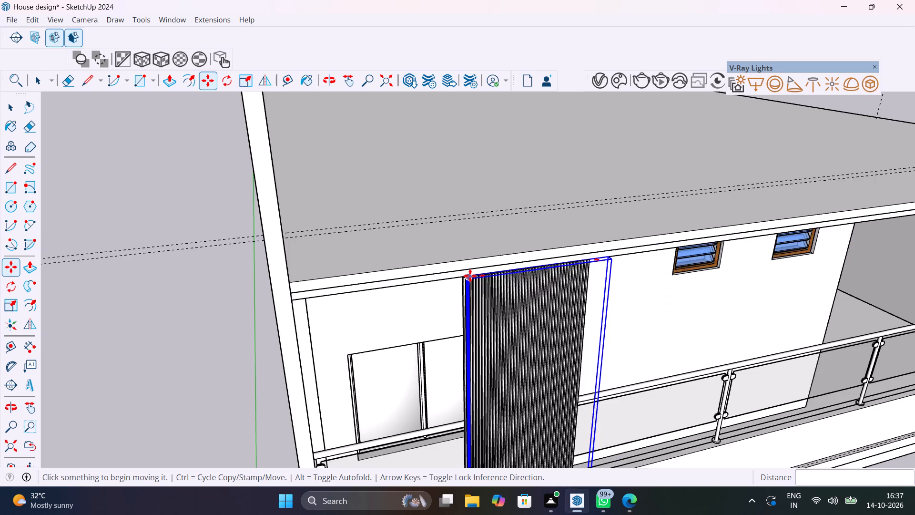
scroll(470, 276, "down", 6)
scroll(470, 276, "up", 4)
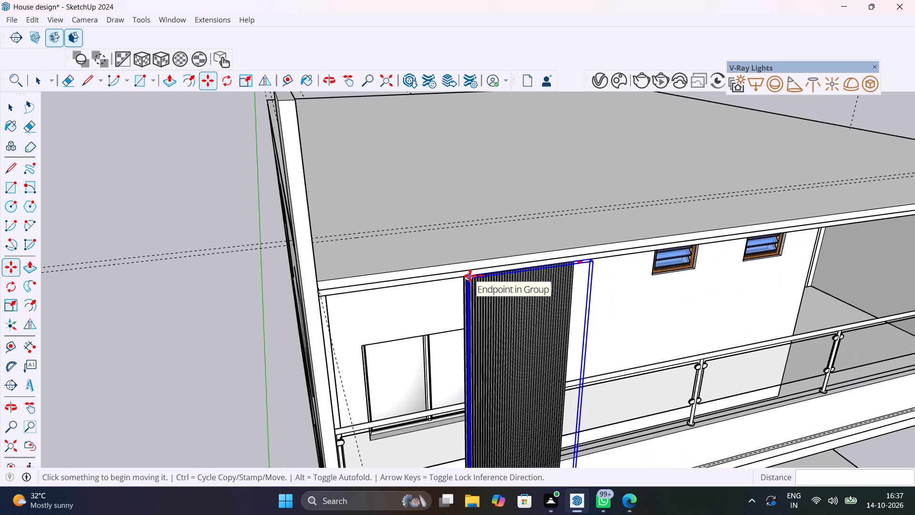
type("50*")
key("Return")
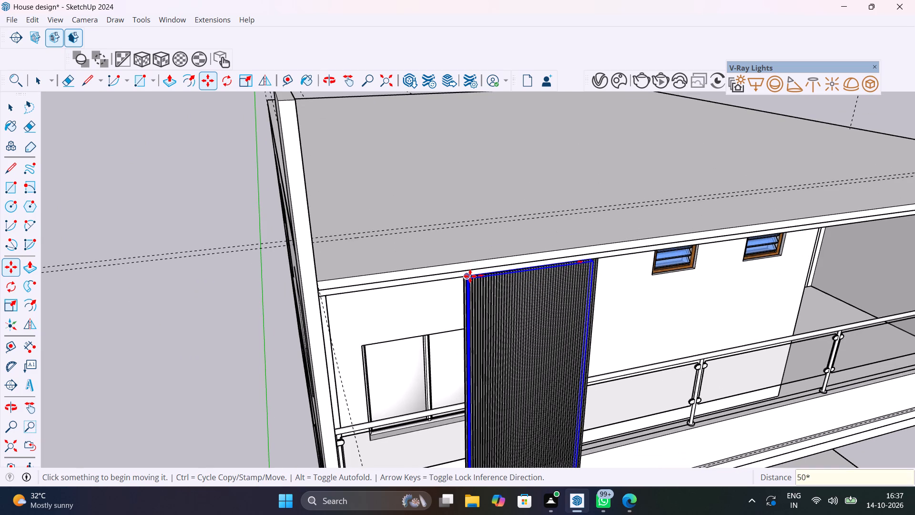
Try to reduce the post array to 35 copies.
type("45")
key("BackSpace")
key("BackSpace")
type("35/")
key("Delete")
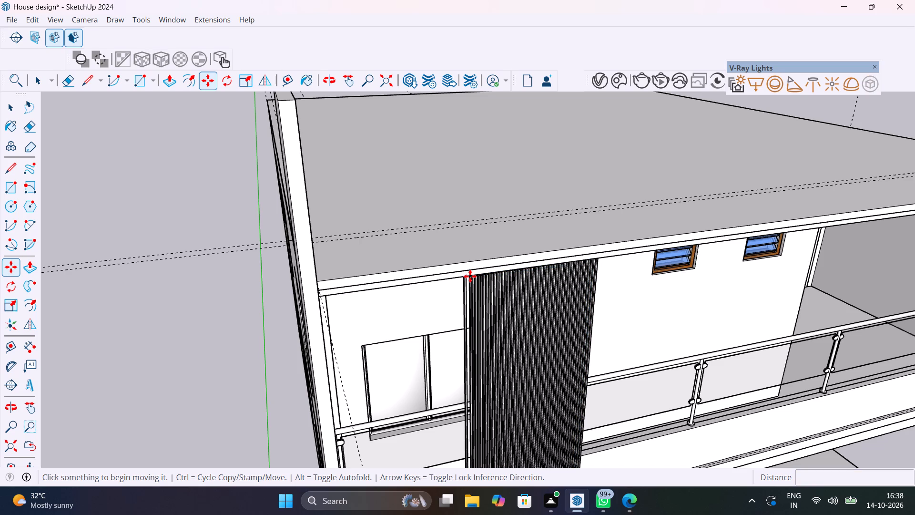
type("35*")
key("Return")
Examine the post screen's spacing and extent along the balcony from the front and from above.
key("space")
scroll(470, 276, "down", 7)
left_click(317, 339)
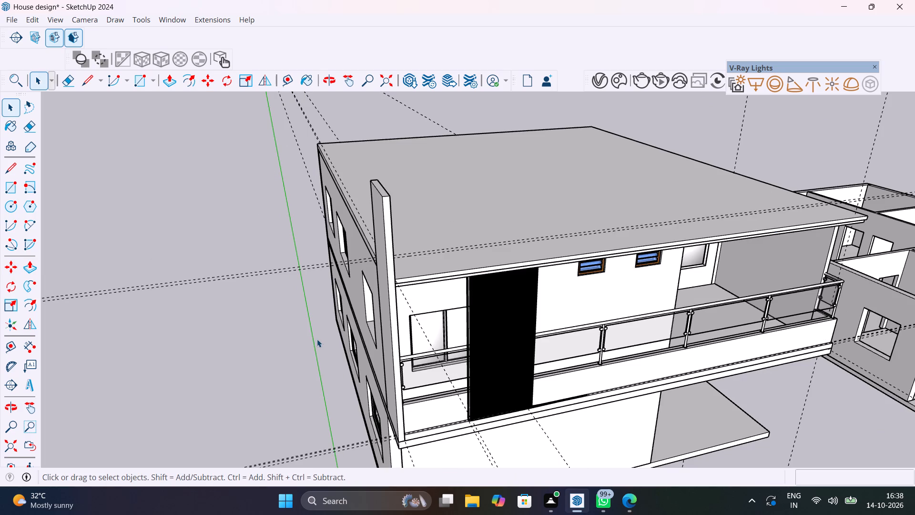
left_click(303, 340)
middle_click_drag(504, 329, 403, 261)
scroll(403, 261, "up", 5)
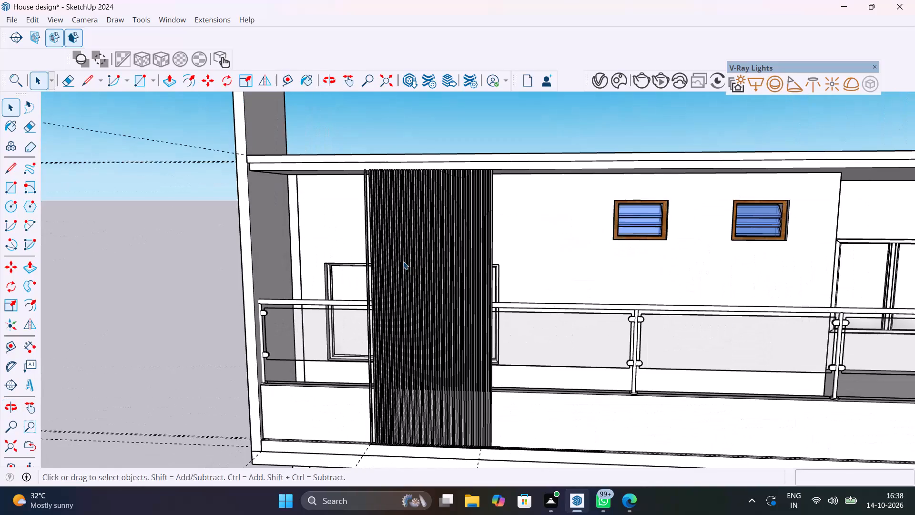
scroll(435, 218, "up", 5)
middle_click_drag(435, 218, 524, 311)
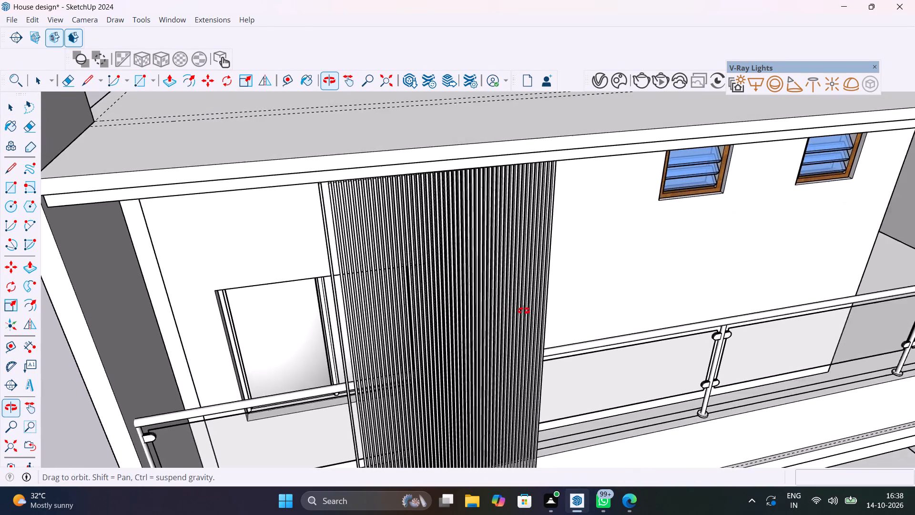
middle_click_drag(524, 311, 571, 327)
scroll(464, 197, "up", 5)
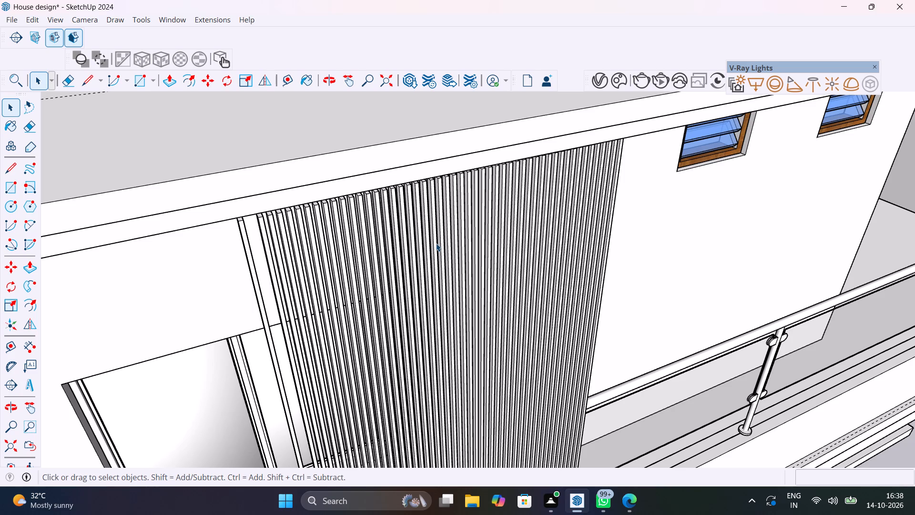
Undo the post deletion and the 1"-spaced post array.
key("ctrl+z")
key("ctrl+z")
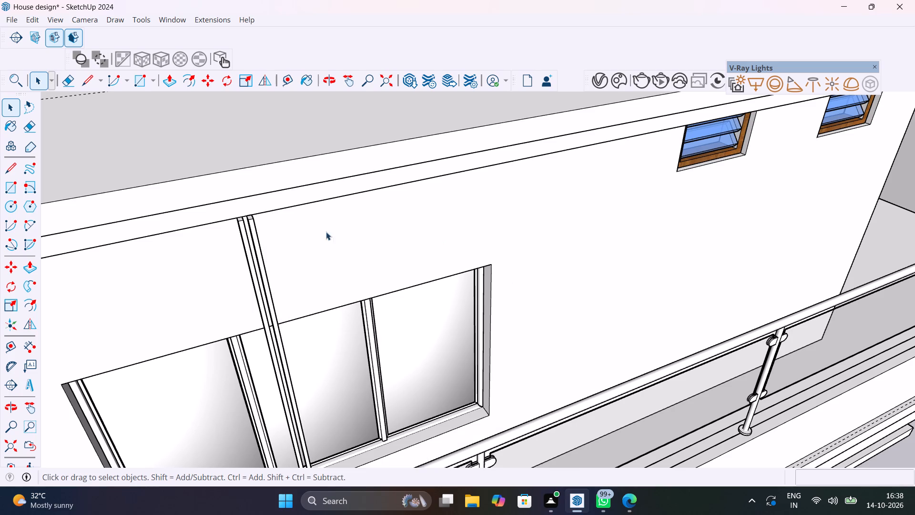
Undo the earlier 1" copy of the post, keeping only the original grouped post.
scroll(254, 234, "up", 10)
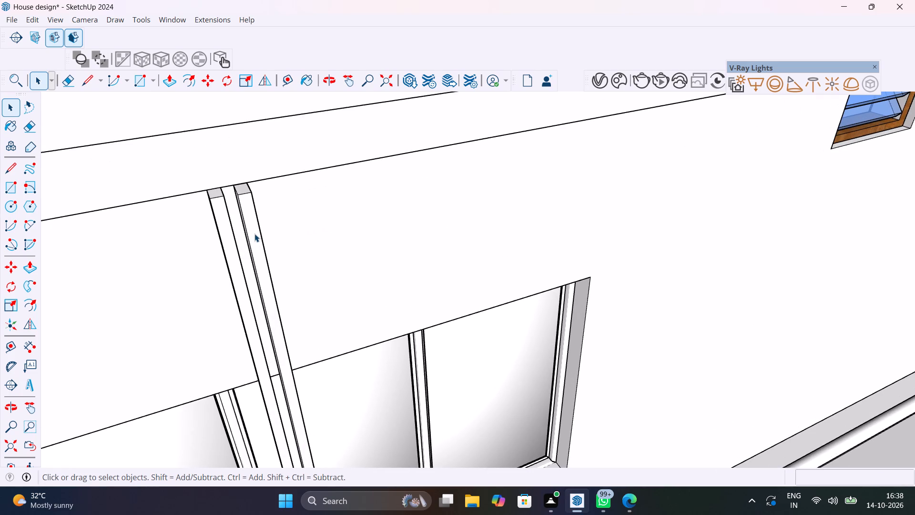
scroll(254, 234, "down", 20)
scroll(254, 234, "down", 2)
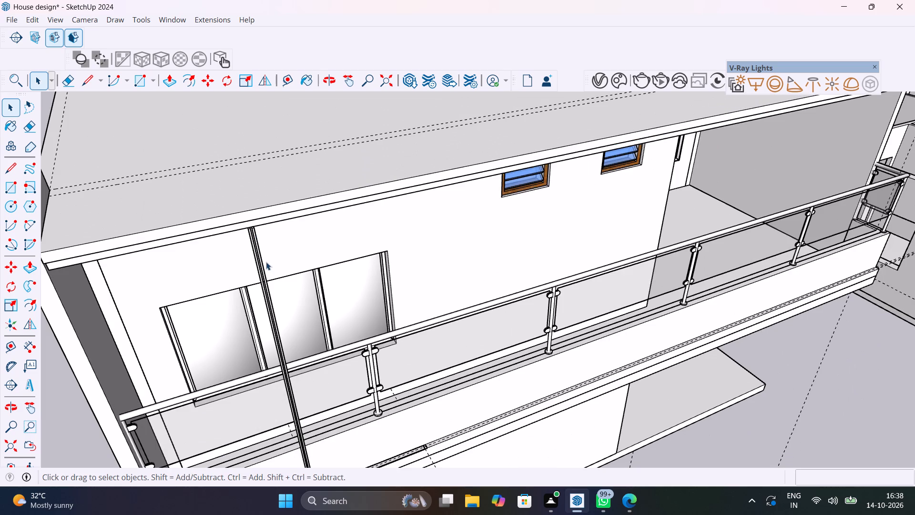
middle_click_drag(267, 261, 380, 185)
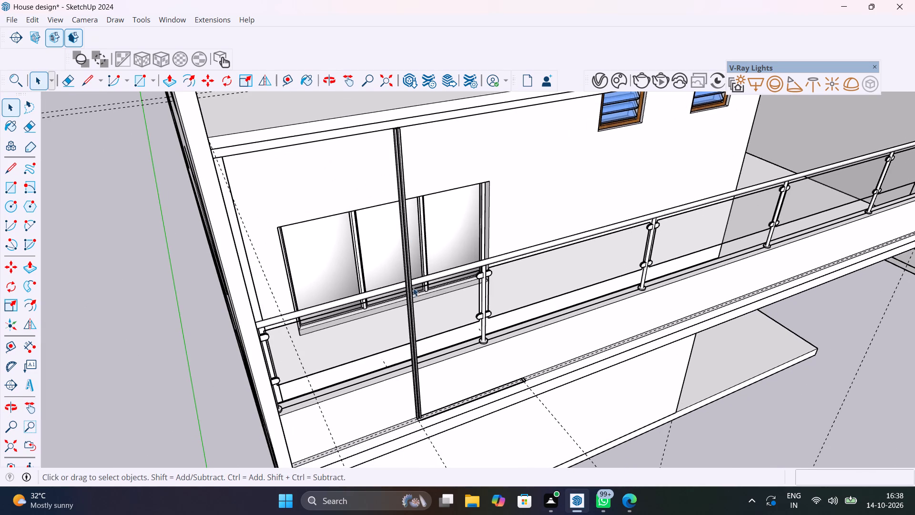
scroll(412, 261, "up", 9)
scroll(411, 254, "down", 6)
middle_click_drag(412, 255, 386, 310)
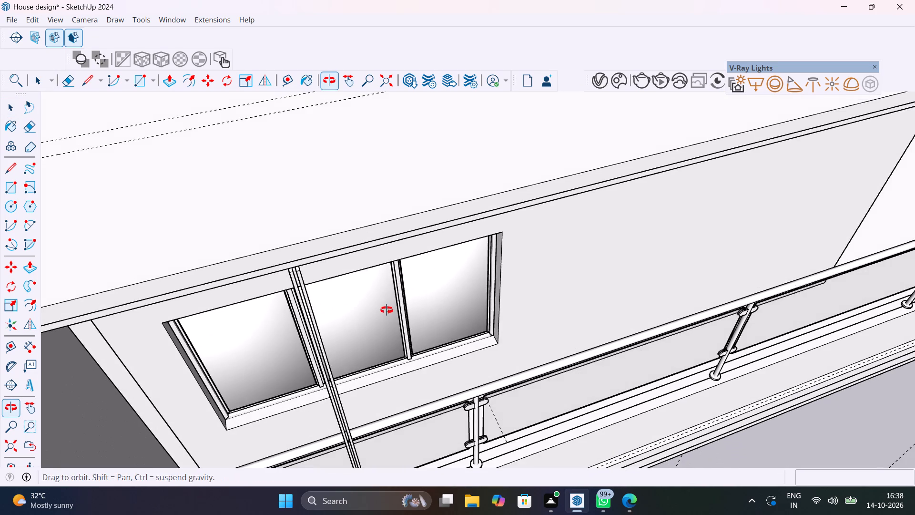
middle_click_drag(386, 310, 452, 293)
scroll(426, 222, "up", 11)
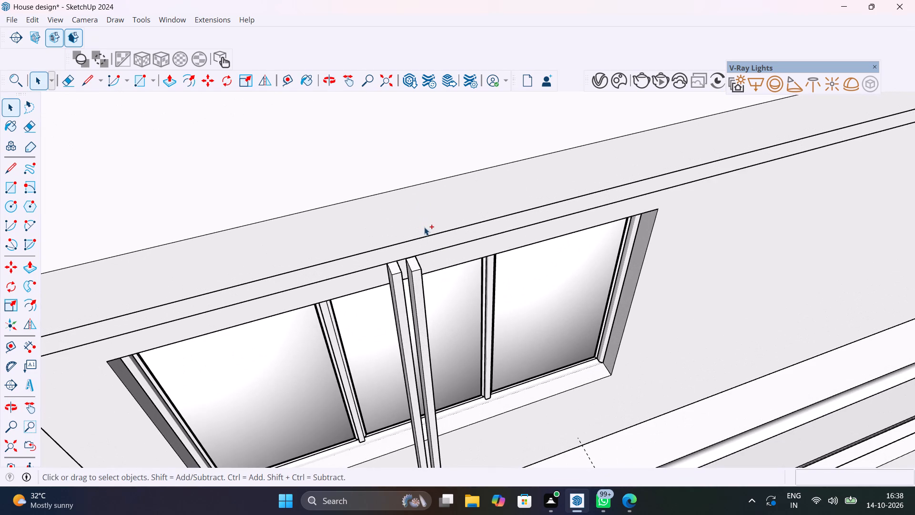
key("ctrl+z")
Copy the original grouped post along the balcony edge from its top corner, trying 5", 4" and 3" before setting 2".
left_click(395, 276)
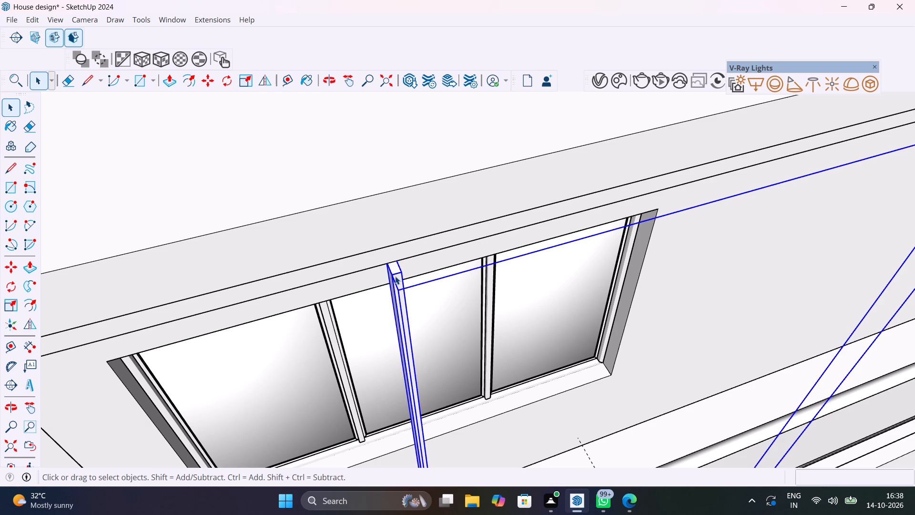
scroll(395, 276, "down", 18)
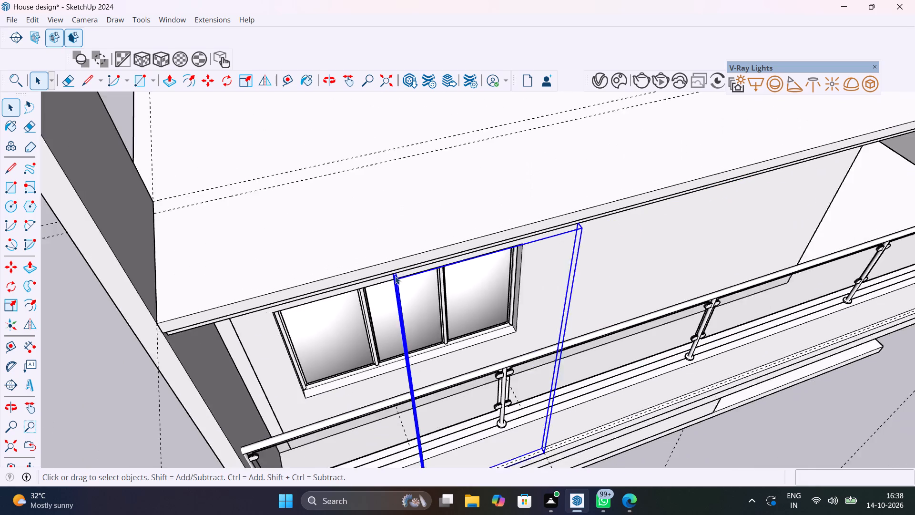
scroll(395, 276, "down", 1)
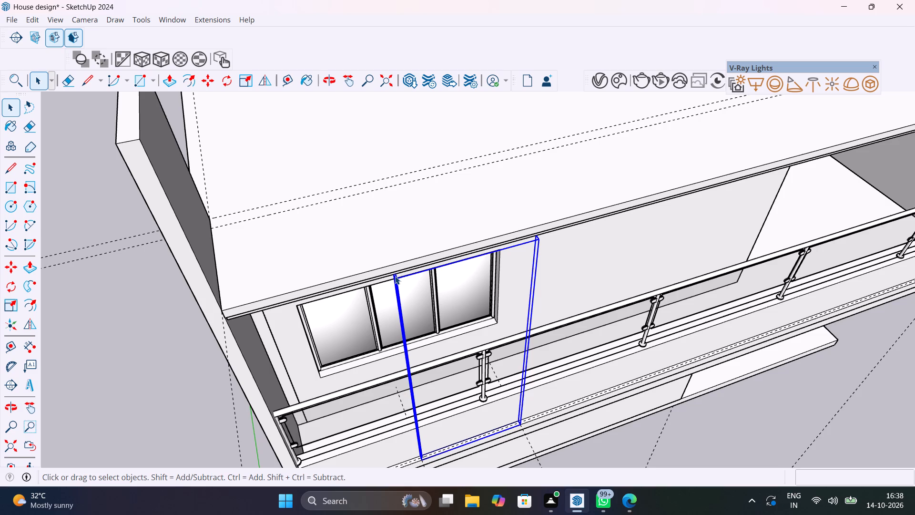
key("m")
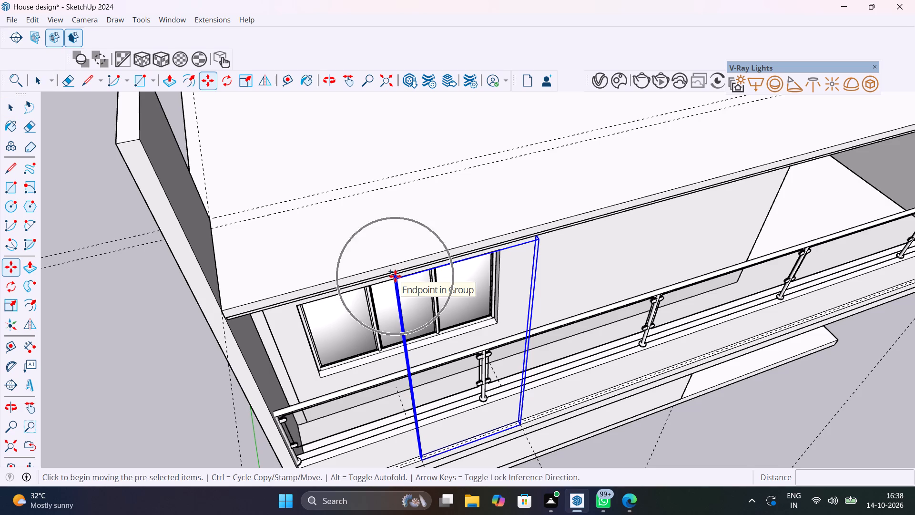
scroll(395, 276, "up", 18)
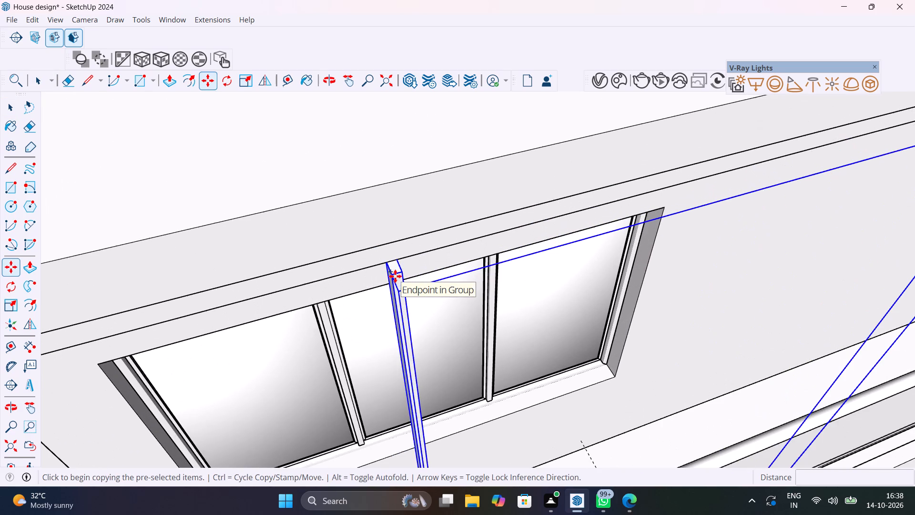
left_click(388, 262)
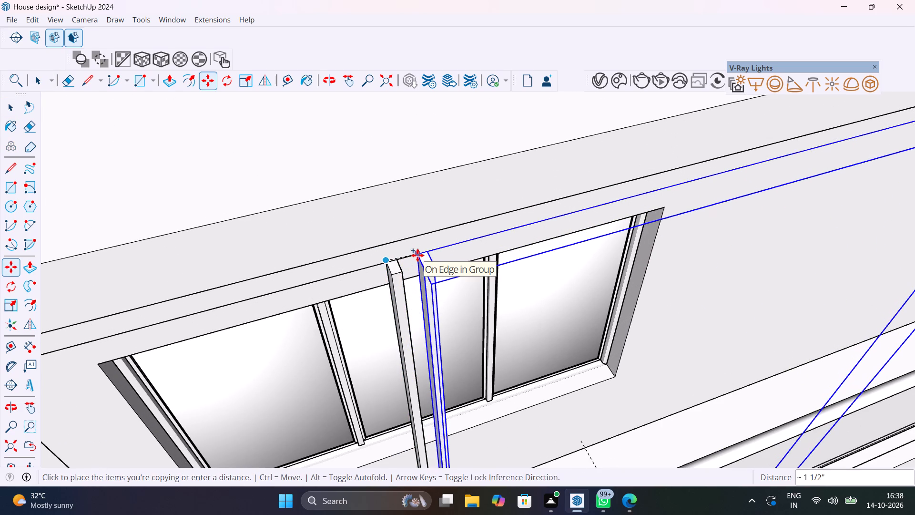
type("5\"")
key("Return")
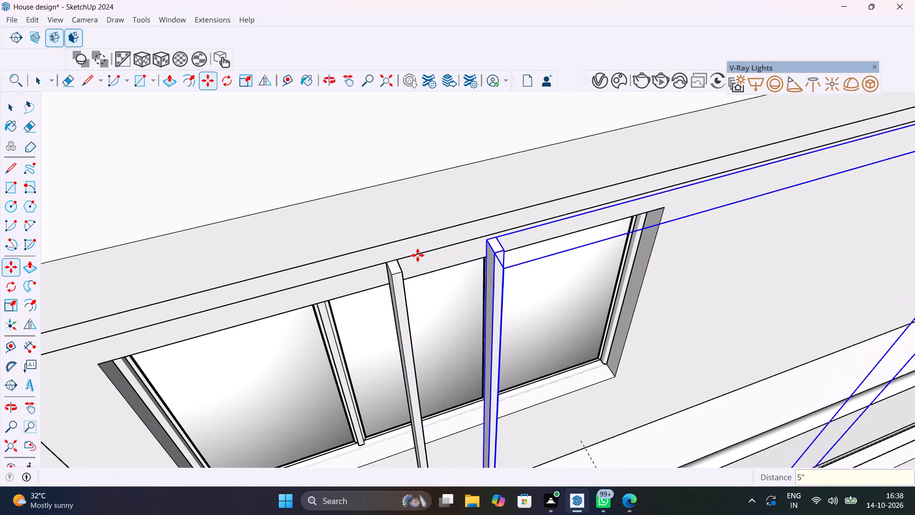
type("4\"")
key("Return")
type("3\"")
key("Return")
type("2\"")
key("Return")
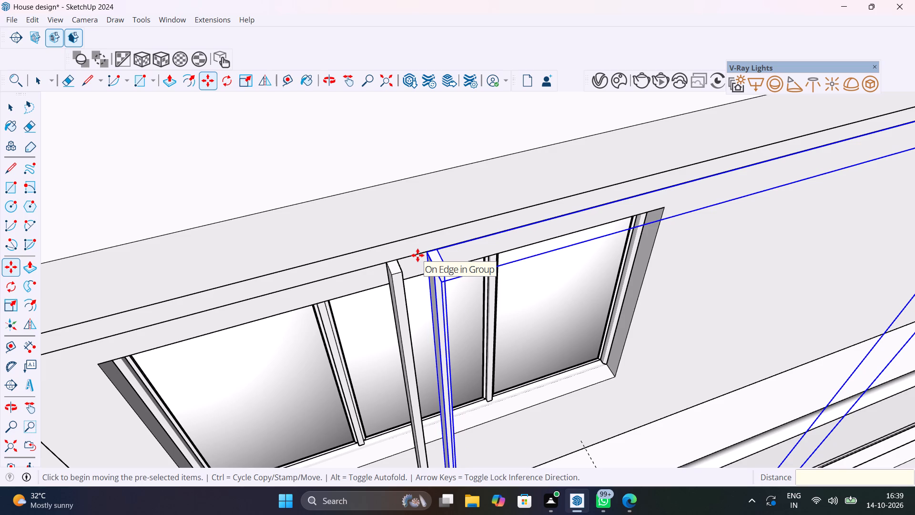
Array the post copy 15 times along the balcony edge at the 2" spacing.
type("15*")
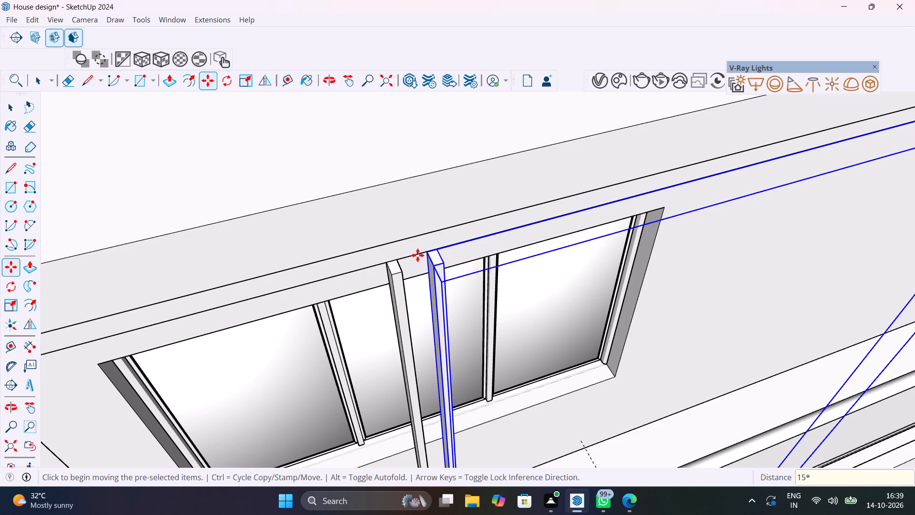
key("Return")
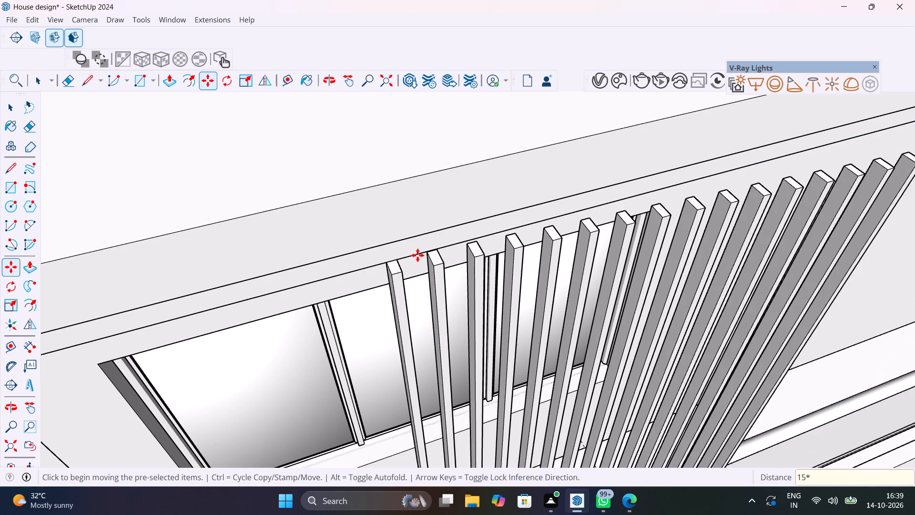
Examine the arrayed posts along the balcony edge from above, from the side and at their bases.
scroll(417, 255, "down", 20)
scroll(417, 255, "down", 3)
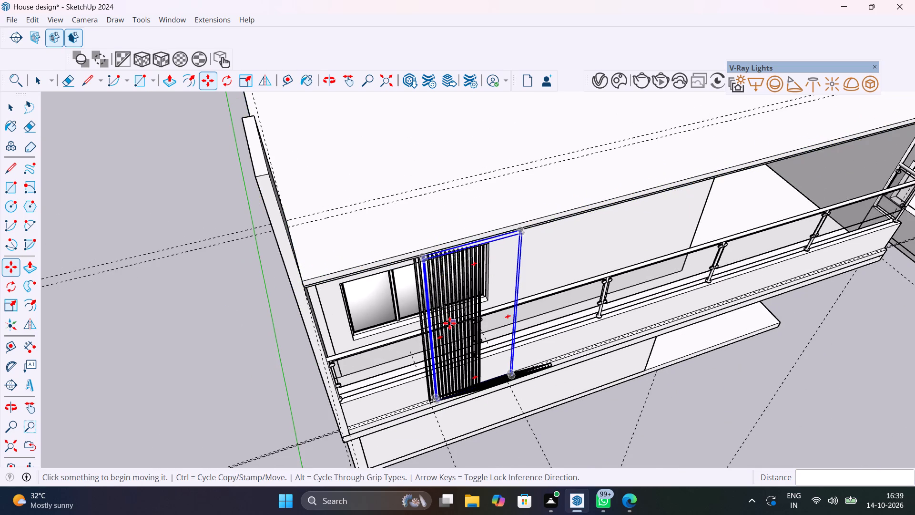
scroll(449, 323, "up", 5)
middle_click_drag(464, 366, 327, 292)
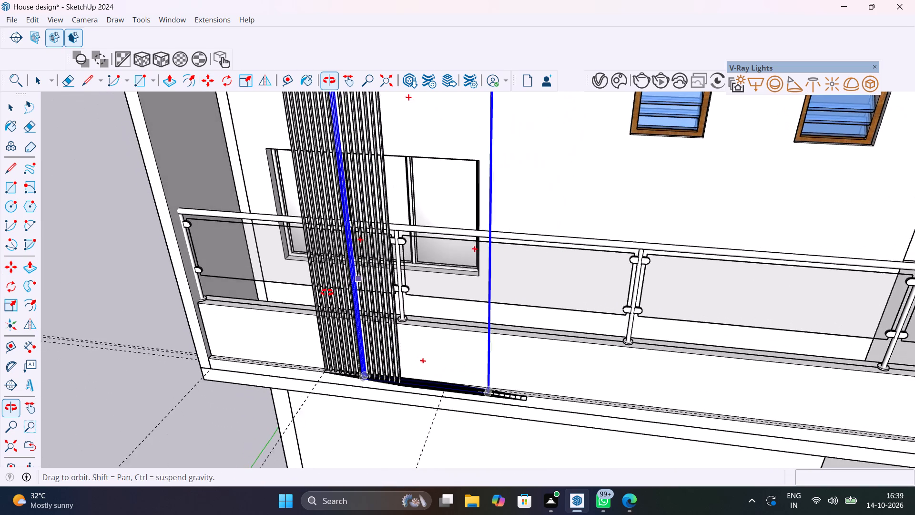
middle_click_drag(327, 292, 321, 292)
scroll(365, 330, "up", 10)
middle_click_drag(376, 343, 295, 311)
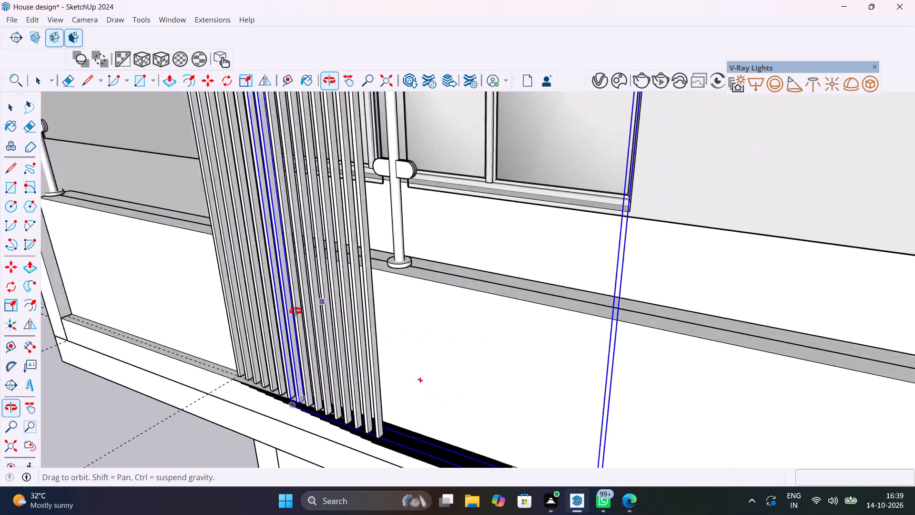
middle_click_drag(295, 311, 262, 273)
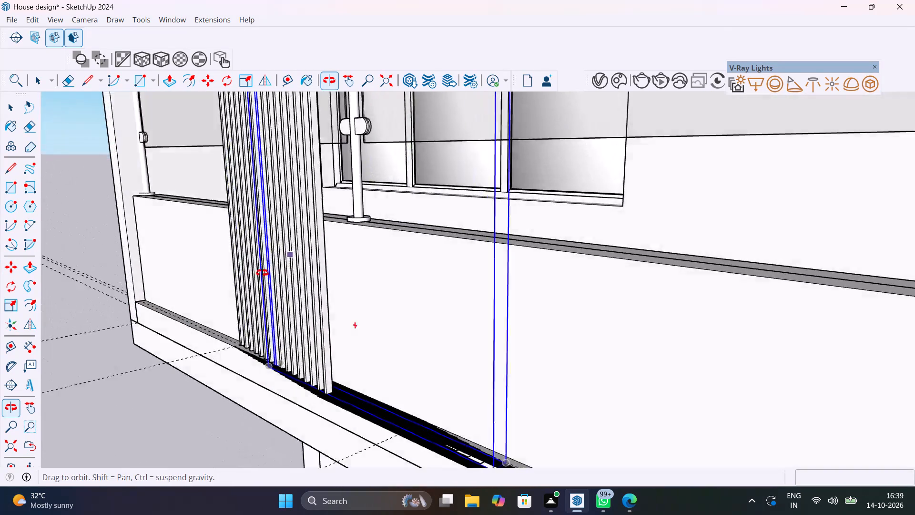
middle_click_drag(262, 273, 449, 314)
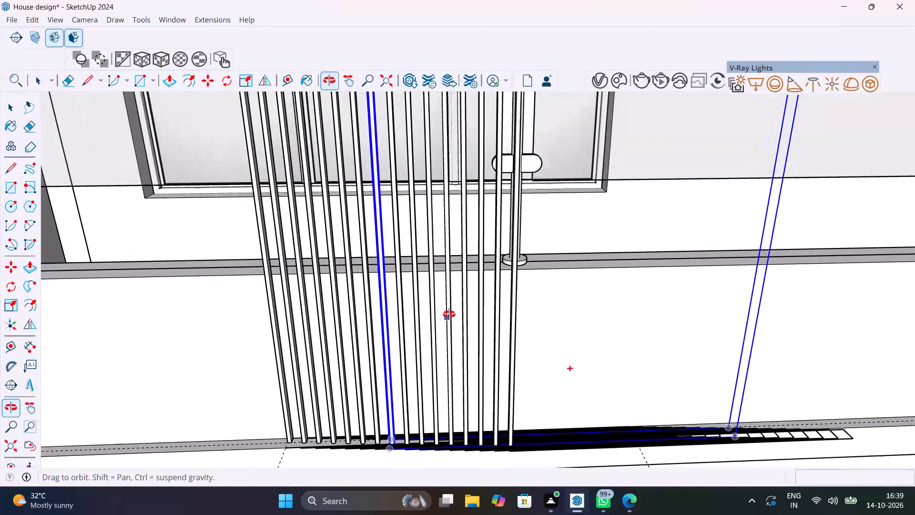
middle_click_drag(449, 314, 475, 318)
scroll(380, 271, "down", 15)
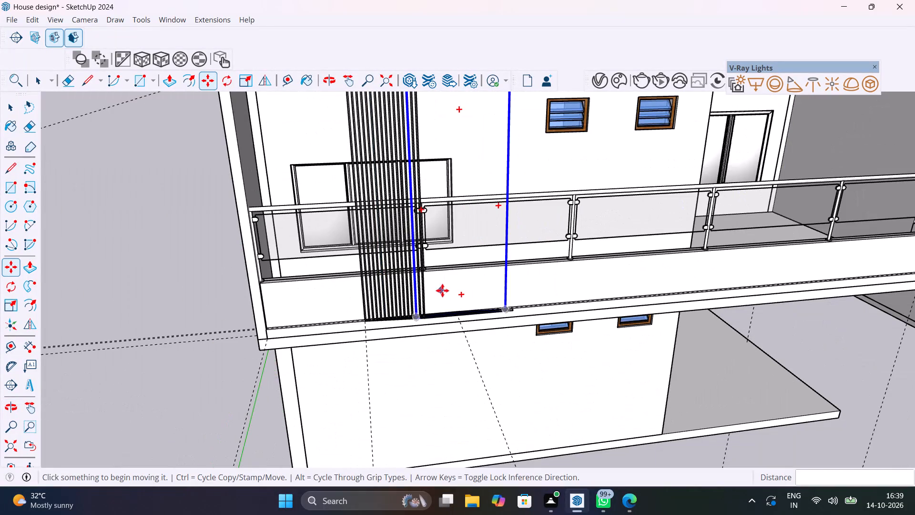
middle_click_drag(402, 270, 566, 282)
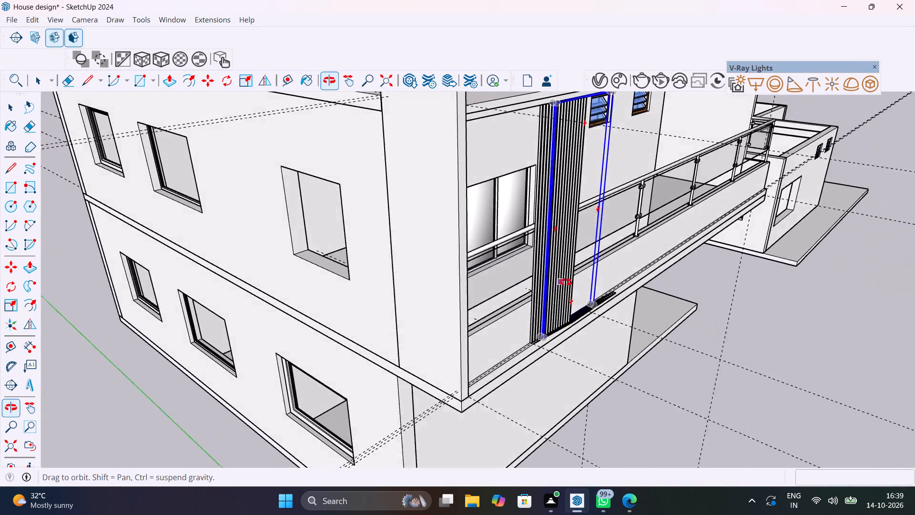
middle_click_drag(566, 282, 370, 285)
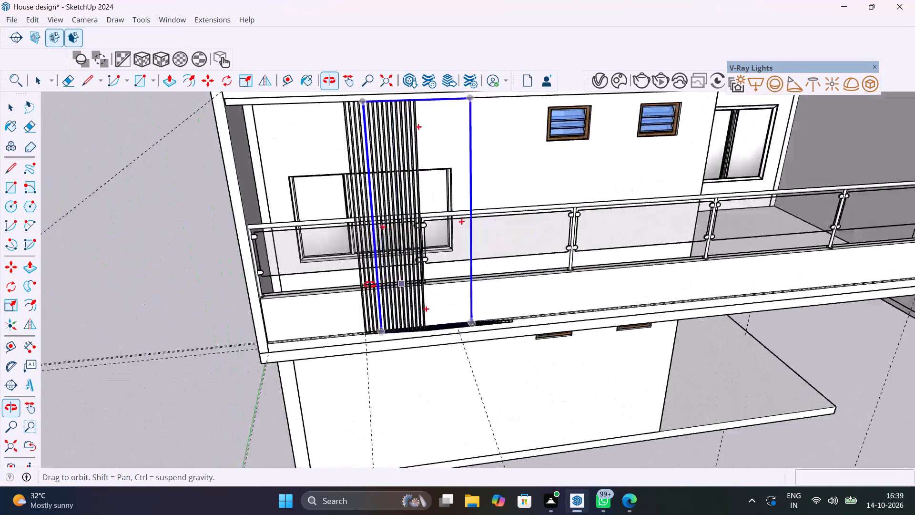
middle_click_drag(370, 285, 254, 298)
scroll(336, 299, "up", 10)
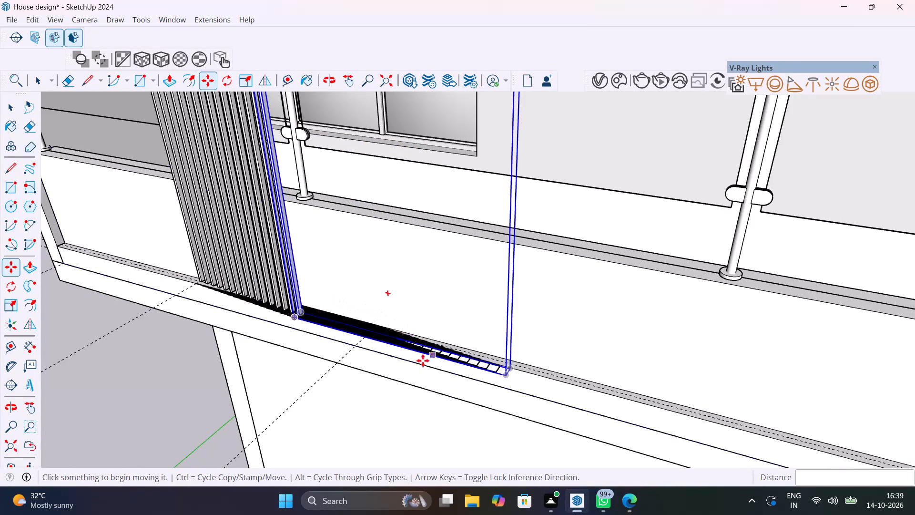
Clear the selection and undo the 2"-spaced post array and the copy it was built from.
key("Escape")
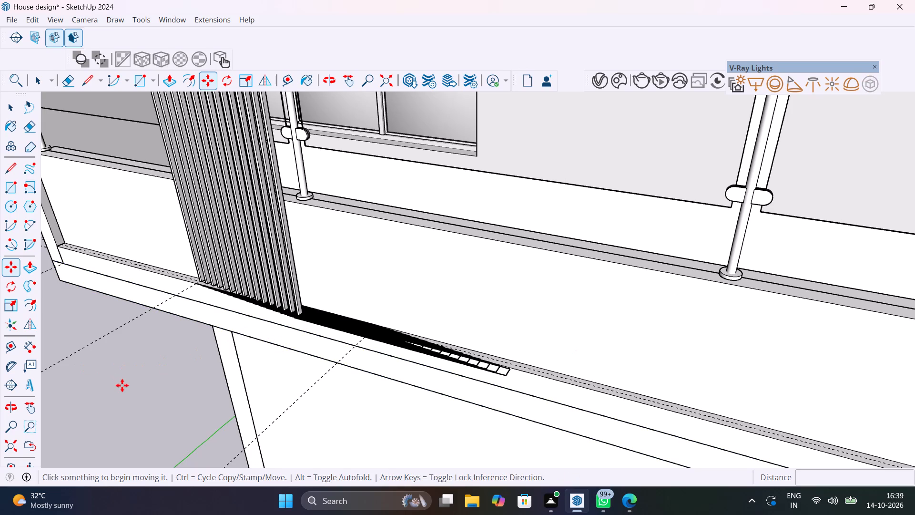
key("space")
key("space")
left_click(122, 385)
middle_click_drag(287, 327, 171, 357)
scroll(171, 357, "up", 1)
scroll(235, 295, "up", 3)
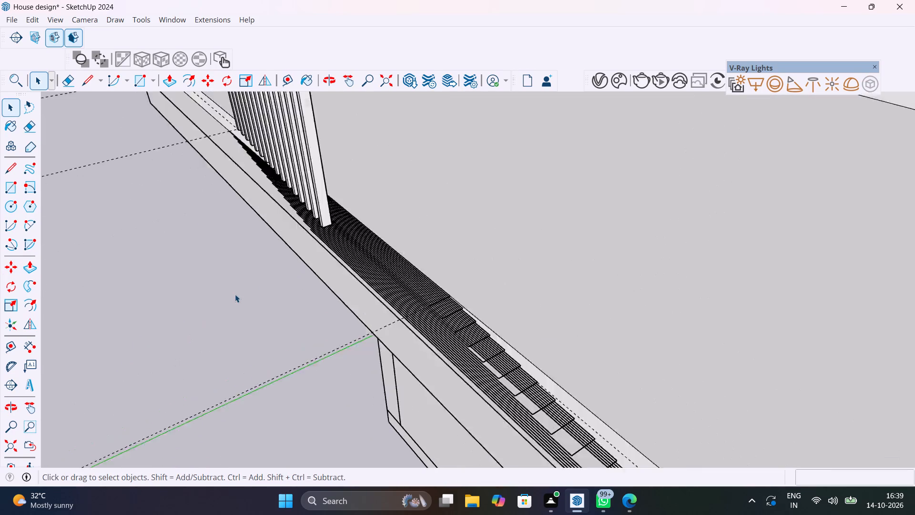
scroll(235, 294, "up", 3)
scroll(260, 306, "down", 7)
key("ctrl+z")
key("ctrl+z")
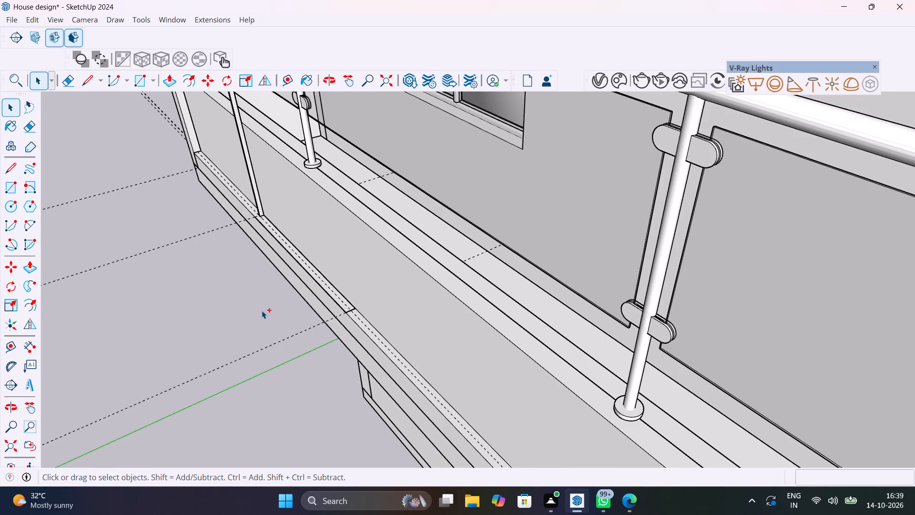
Delete the leftover lengthwise edge beside the post's base on the balcony ledge and the short cross edge at its end.
scroll(219, 251, "down", 7)
middle_click_drag(210, 283, 304, 283)
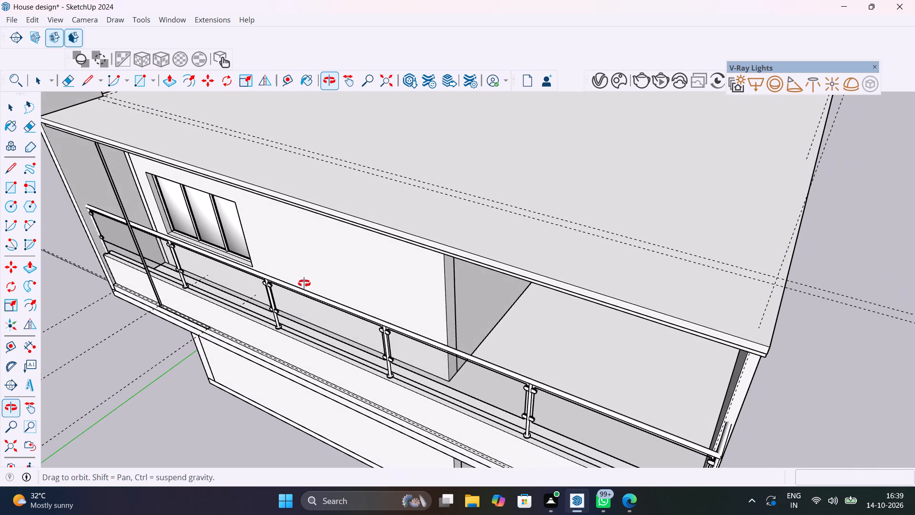
middle_click_drag(304, 283, 518, 231)
scroll(419, 280, "up", 15)
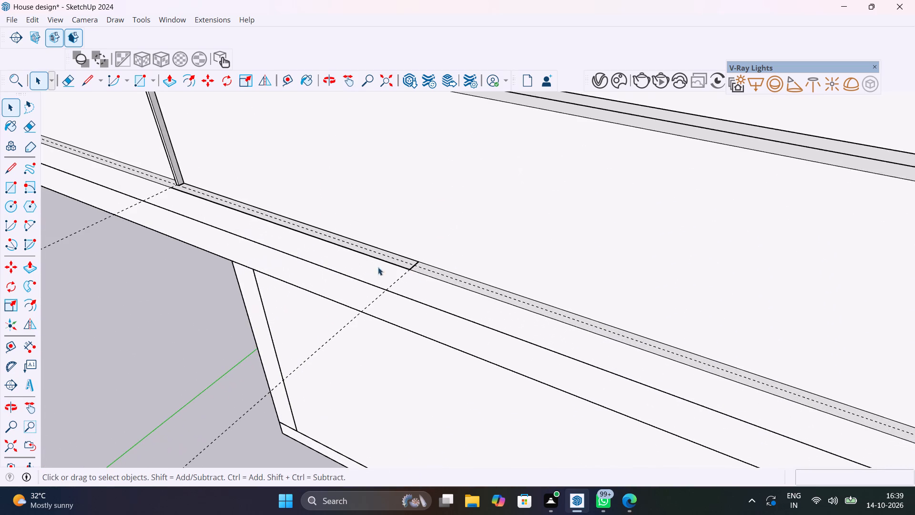
middle_click_drag(294, 253, 326, 294)
scroll(326, 294, "up", 6)
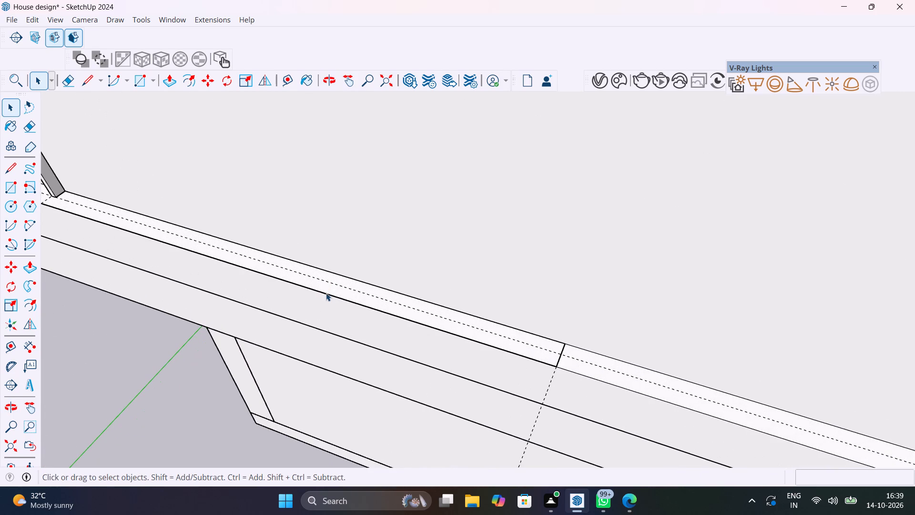
left_click(326, 293)
key("Delete")
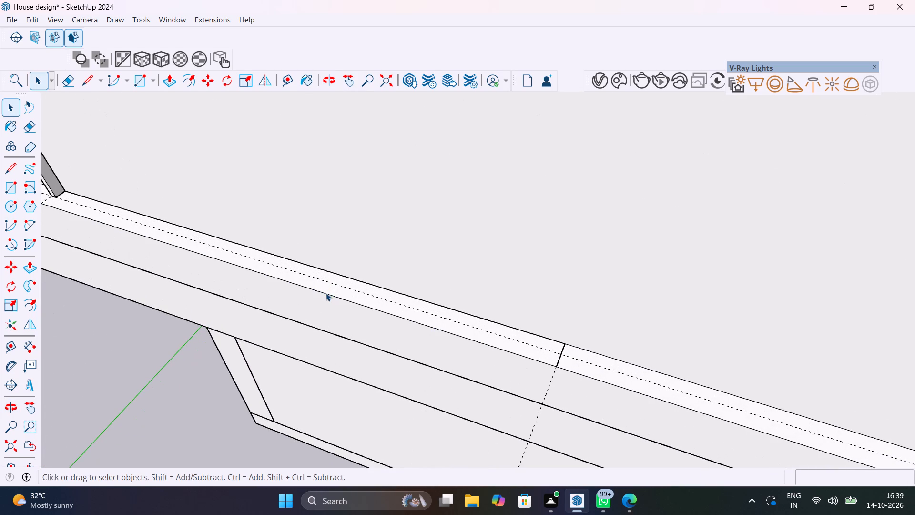
left_click(557, 358)
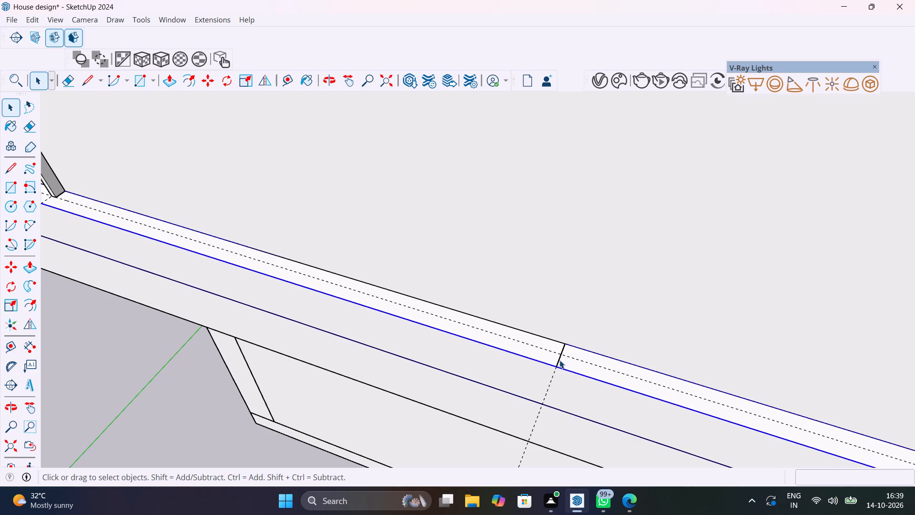
left_click(559, 360)
key("Delete")
scroll(370, 332, "down", 7)
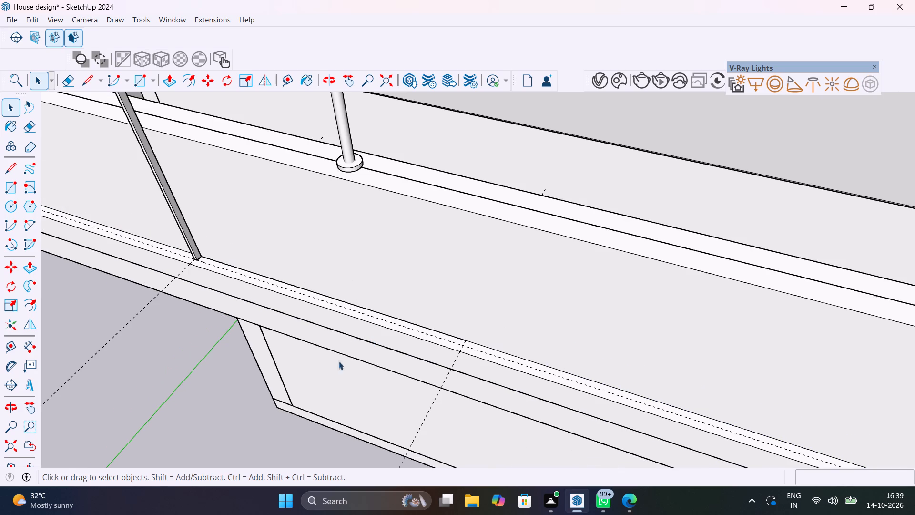
Draw a short line across the balcony ledge, from its back edge to the dashed guide, between the post and the next cross guide.
middle_click_drag(184, 381, 328, 401, "shift")
scroll(309, 303, "up", 10)
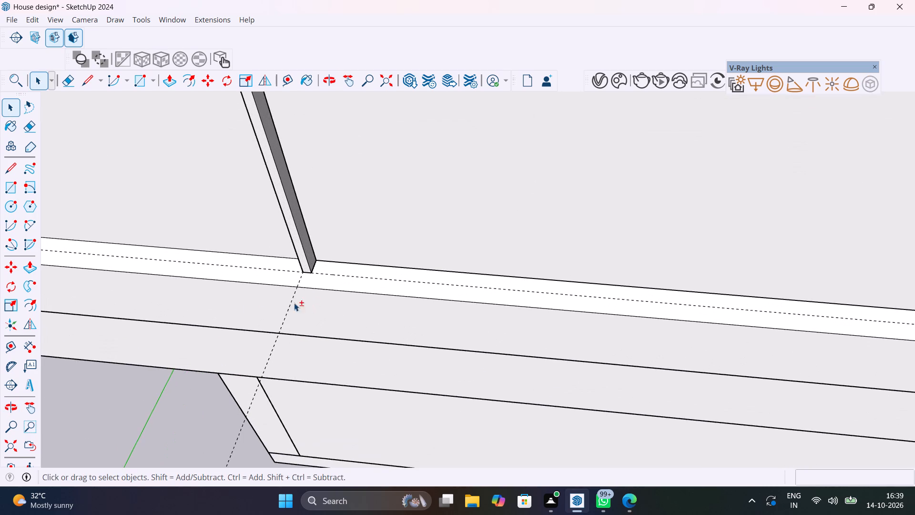
scroll(206, 329, "up", 1)
middle_click_drag(229, 323, 43, 378, "shift")
scroll(188, 370, "down", 8)
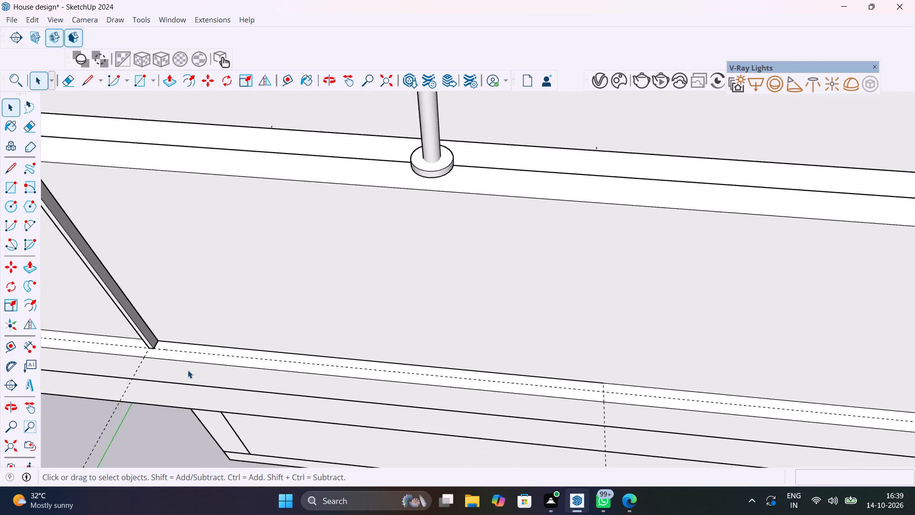
scroll(188, 370, "down", 5)
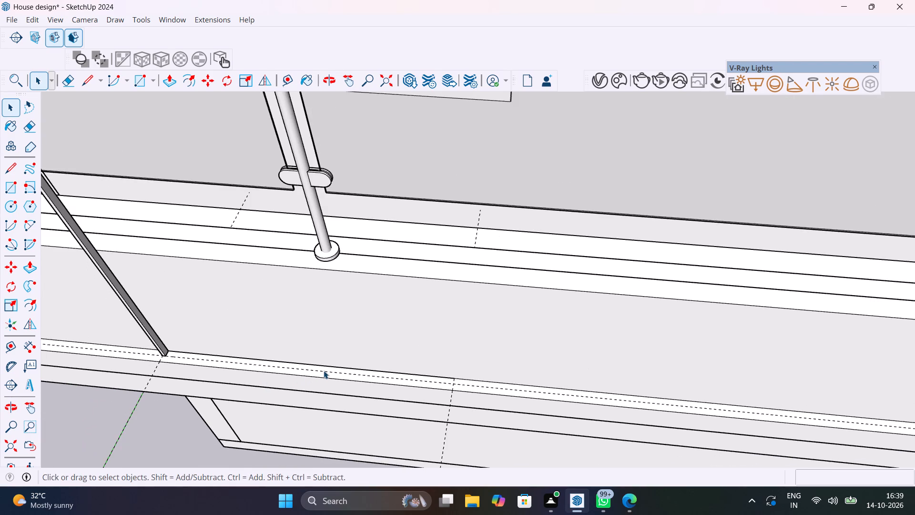
key("l")
scroll(335, 369, "up", 5)
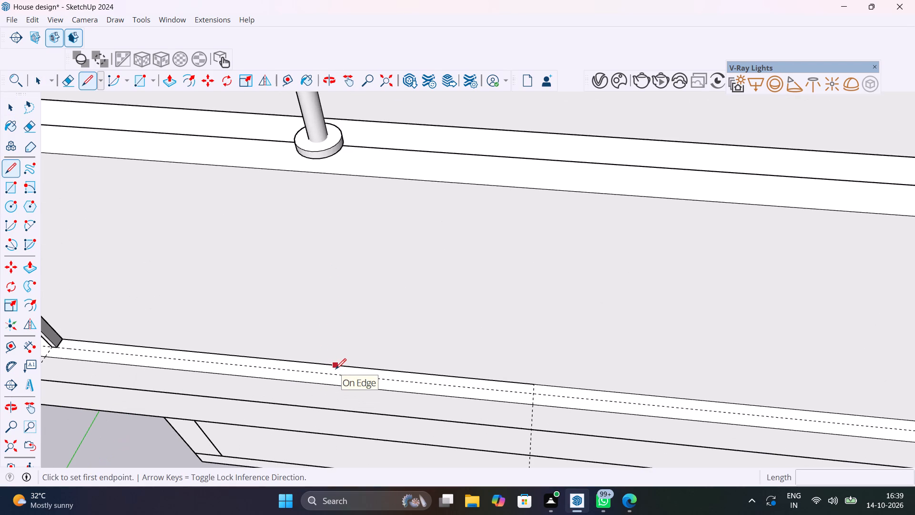
left_click(365, 370)
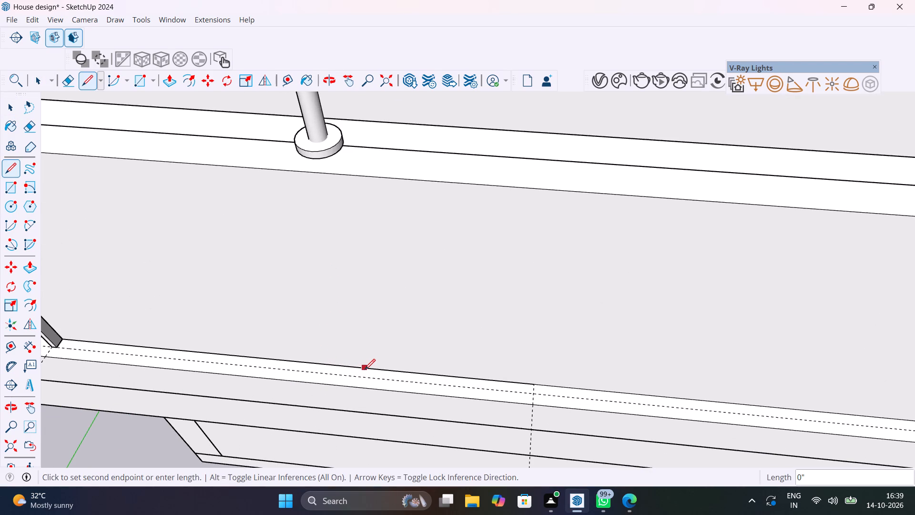
left_click(364, 377)
key("space")
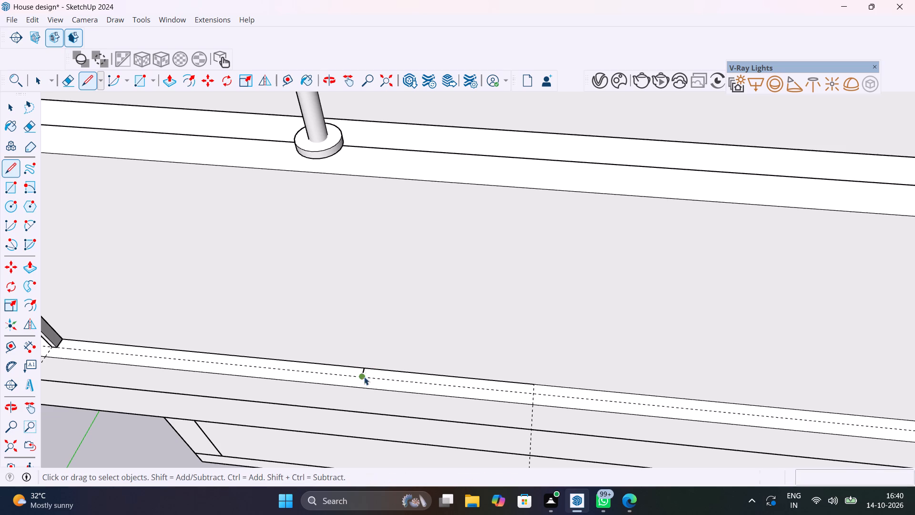
Select the post with all its connected edges and faces and make them a group.
scroll(347, 392, "down", 14)
middle_click_drag(259, 412, 373, 378)
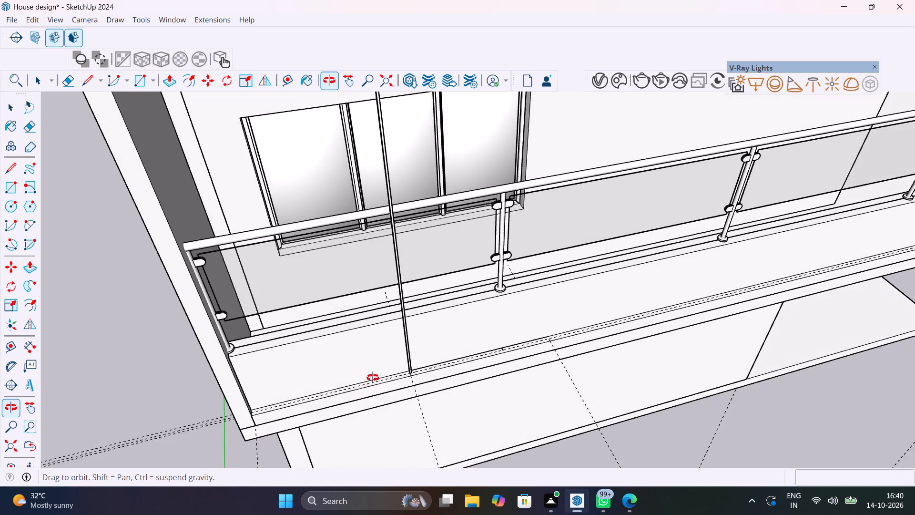
middle_click_drag(373, 378, 345, 399)
scroll(366, 358, "up", 6)
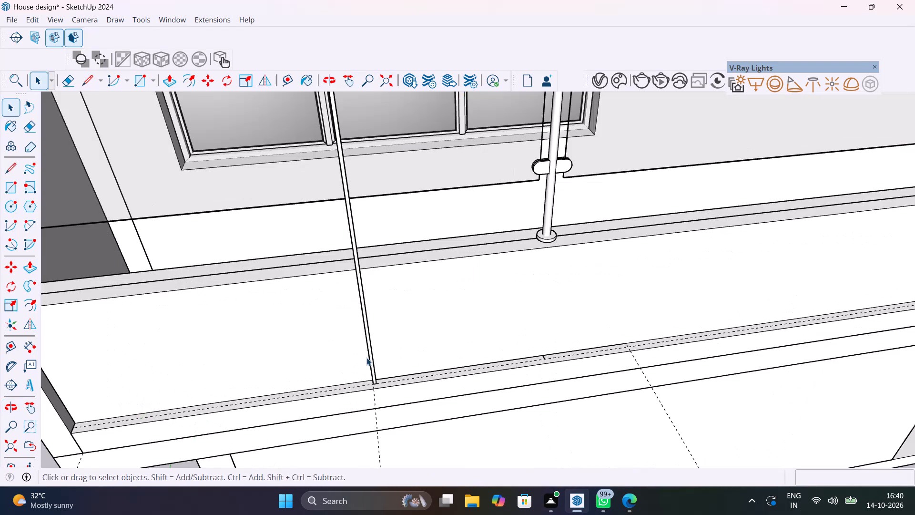
double_click(373, 361)
triple_click(373, 361)
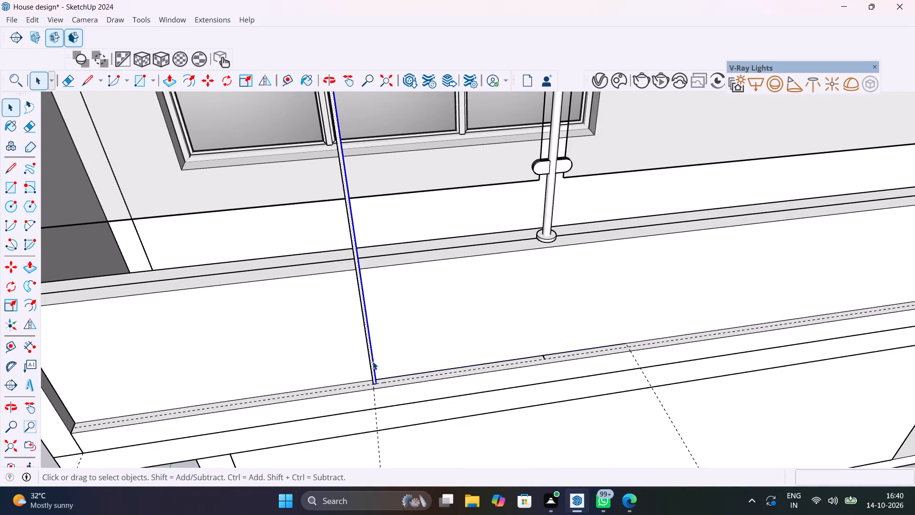
scroll(373, 361, "up", 4)
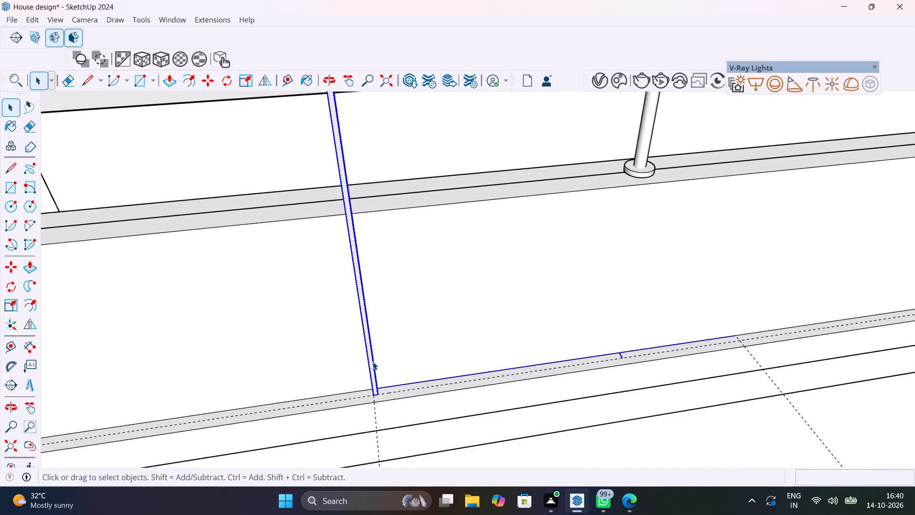
right_click(373, 361)
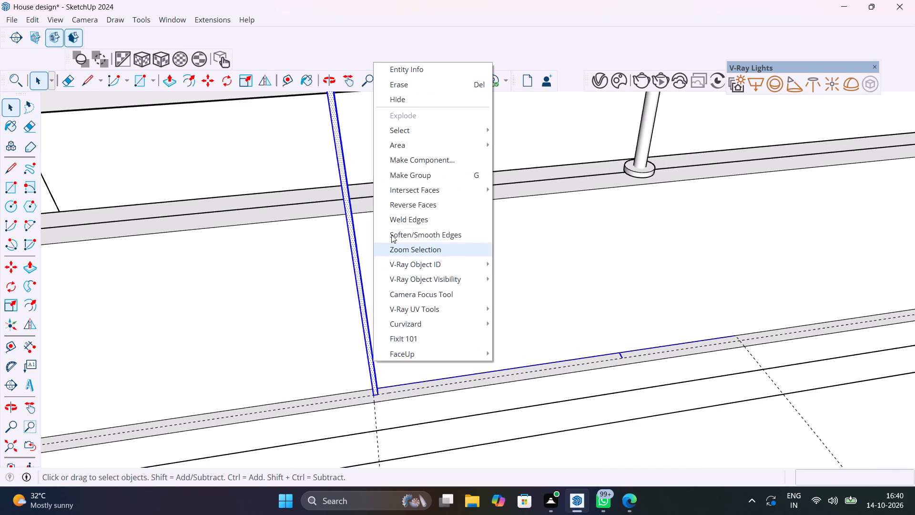
left_click(410, 178)
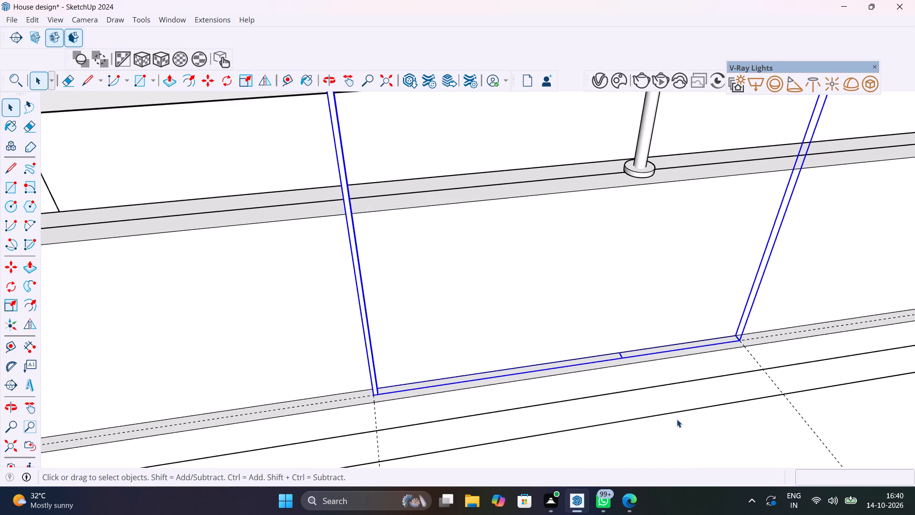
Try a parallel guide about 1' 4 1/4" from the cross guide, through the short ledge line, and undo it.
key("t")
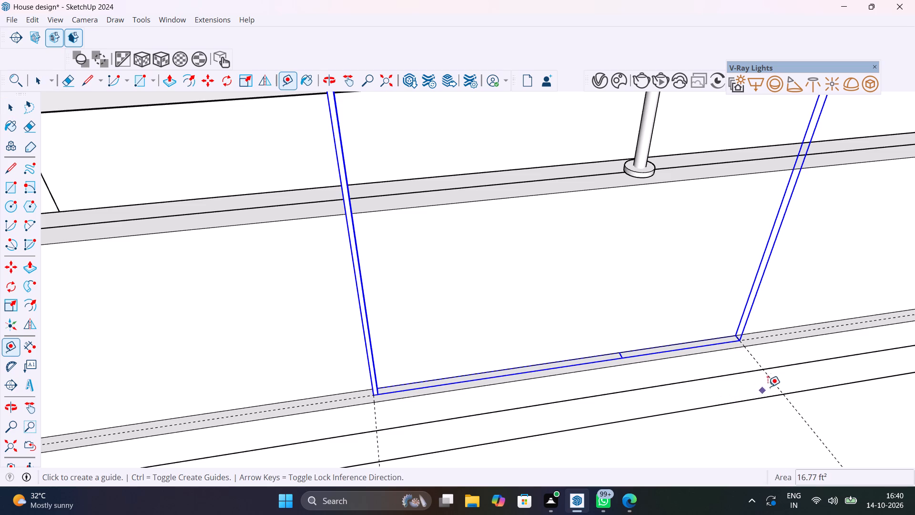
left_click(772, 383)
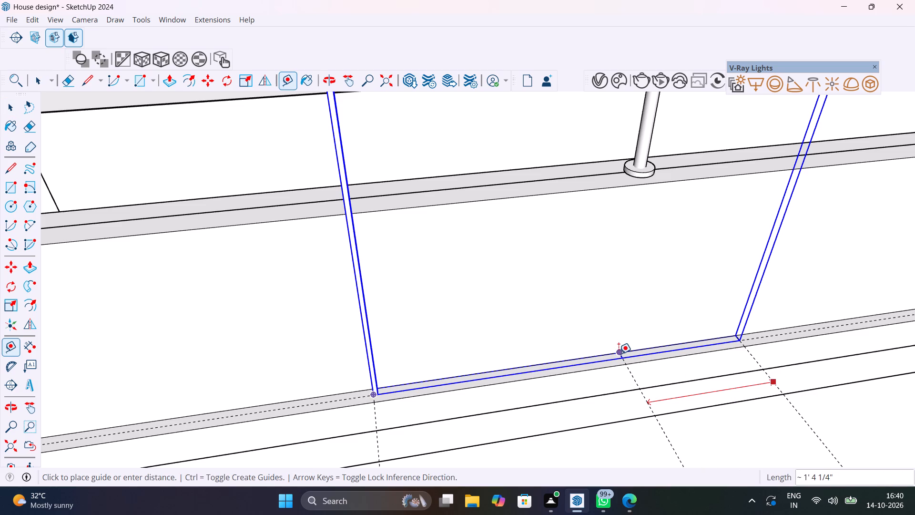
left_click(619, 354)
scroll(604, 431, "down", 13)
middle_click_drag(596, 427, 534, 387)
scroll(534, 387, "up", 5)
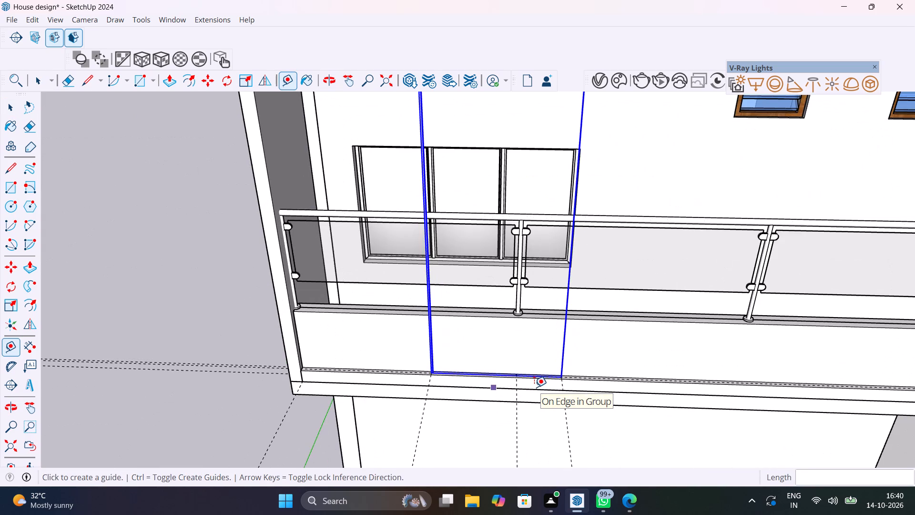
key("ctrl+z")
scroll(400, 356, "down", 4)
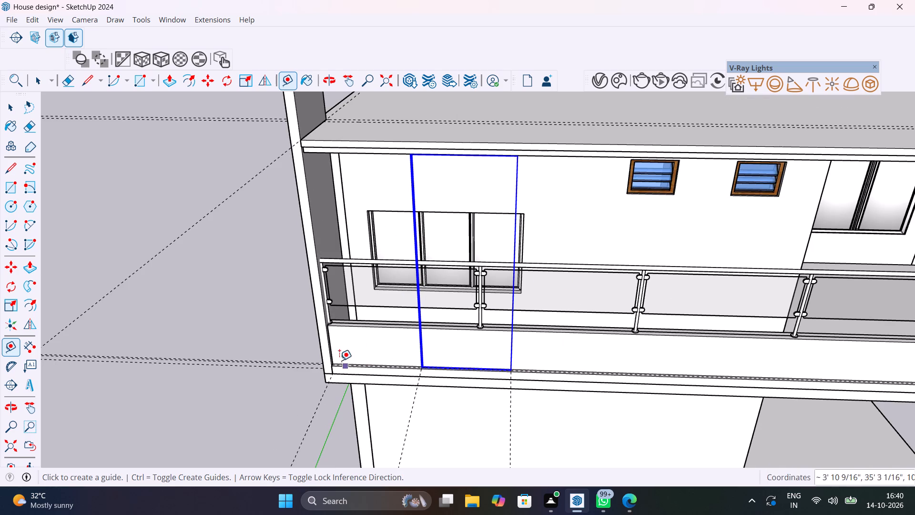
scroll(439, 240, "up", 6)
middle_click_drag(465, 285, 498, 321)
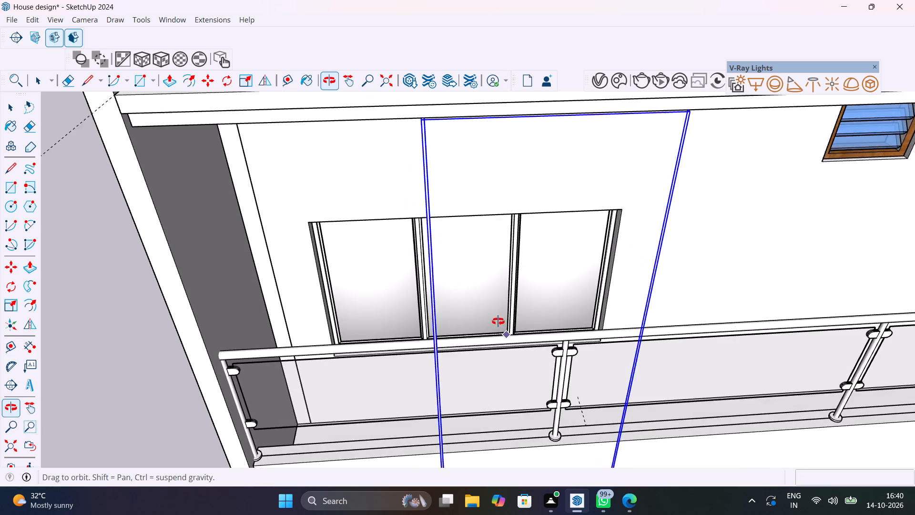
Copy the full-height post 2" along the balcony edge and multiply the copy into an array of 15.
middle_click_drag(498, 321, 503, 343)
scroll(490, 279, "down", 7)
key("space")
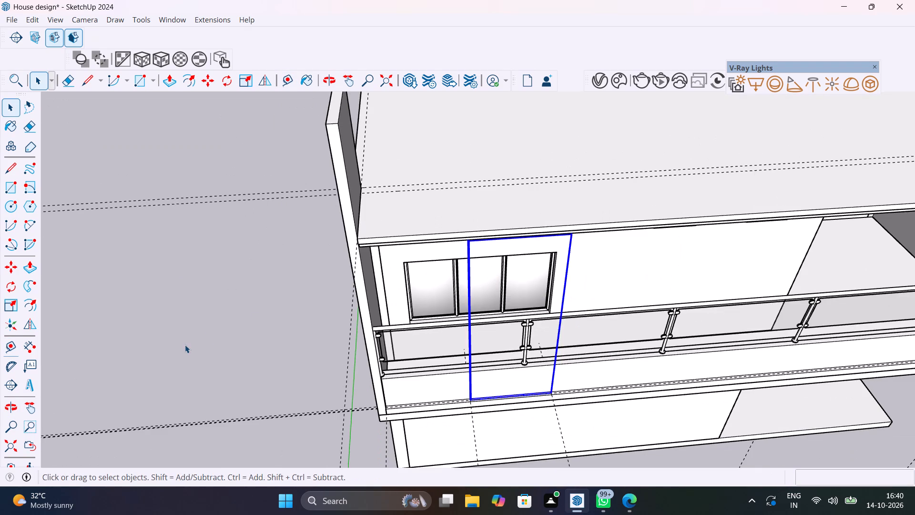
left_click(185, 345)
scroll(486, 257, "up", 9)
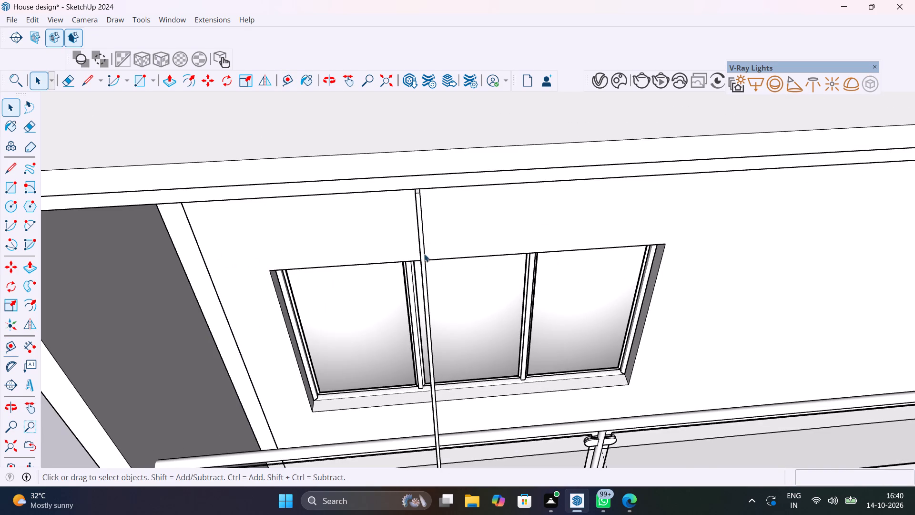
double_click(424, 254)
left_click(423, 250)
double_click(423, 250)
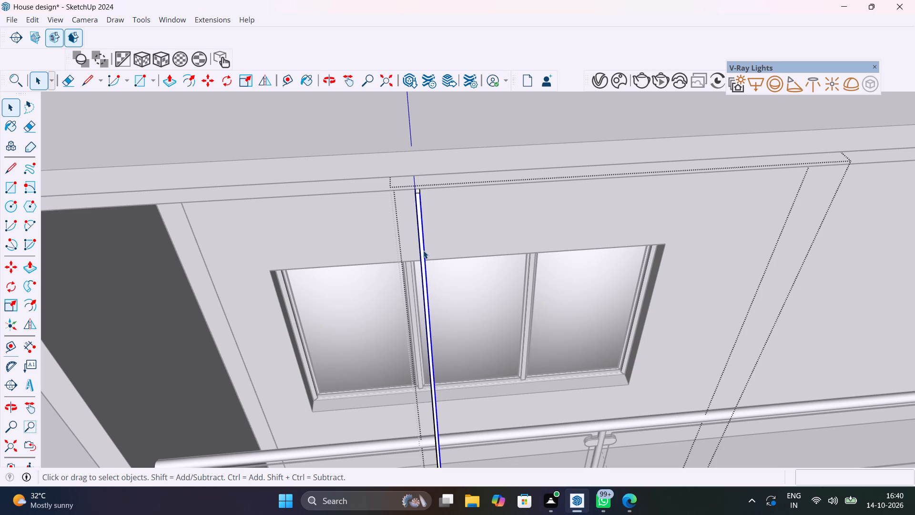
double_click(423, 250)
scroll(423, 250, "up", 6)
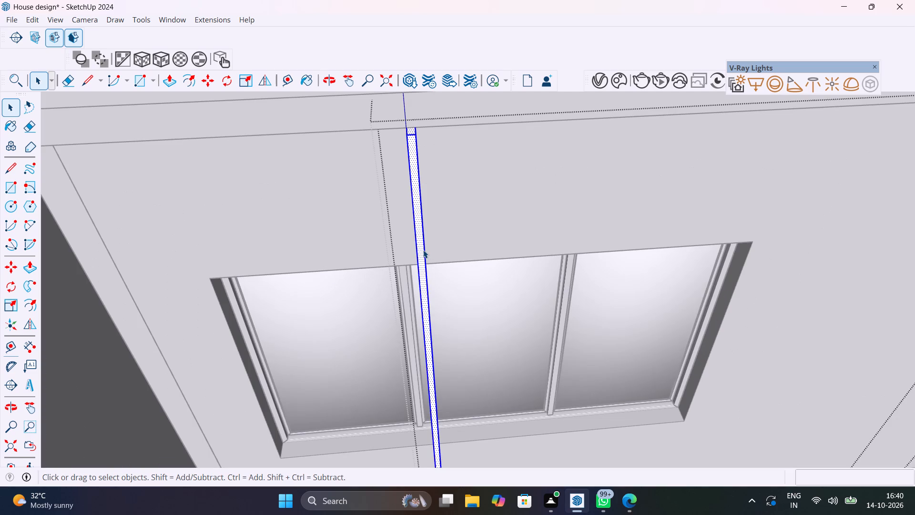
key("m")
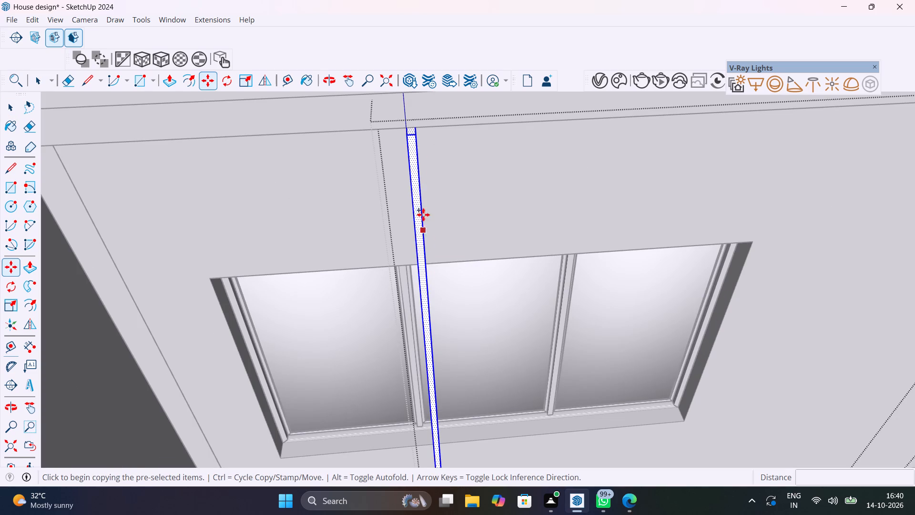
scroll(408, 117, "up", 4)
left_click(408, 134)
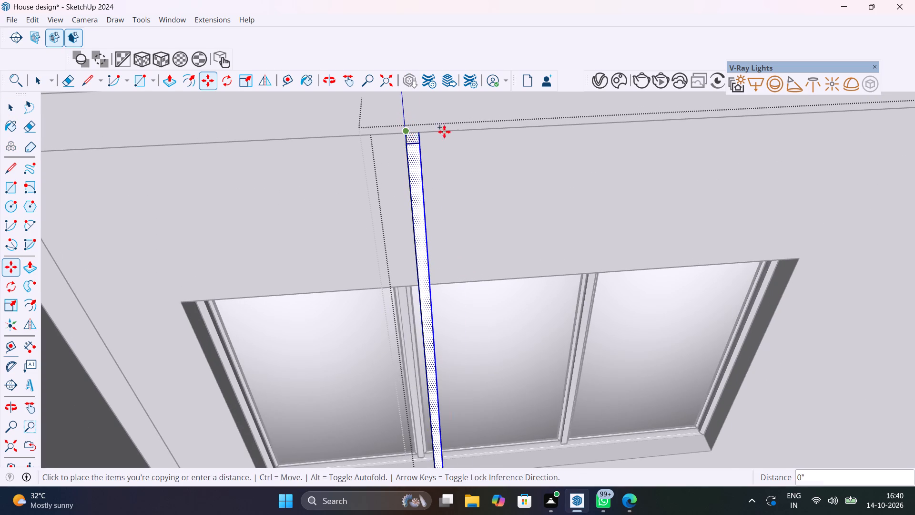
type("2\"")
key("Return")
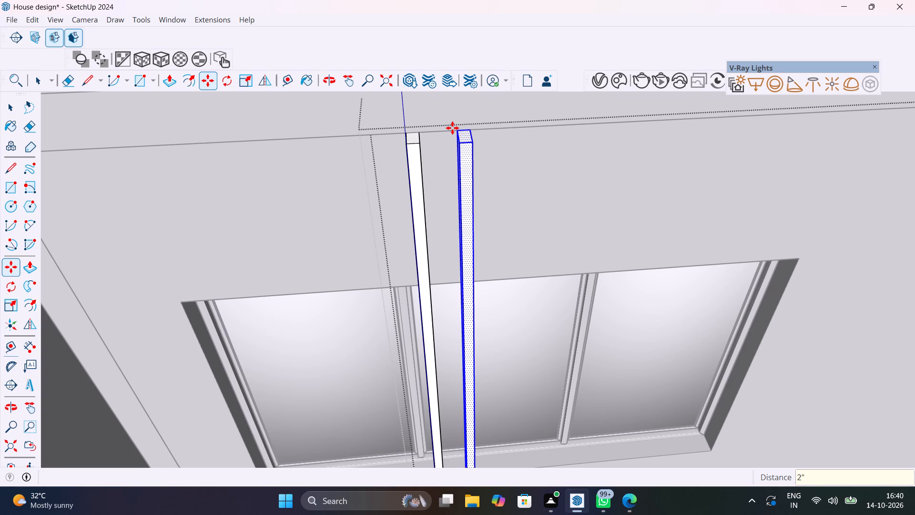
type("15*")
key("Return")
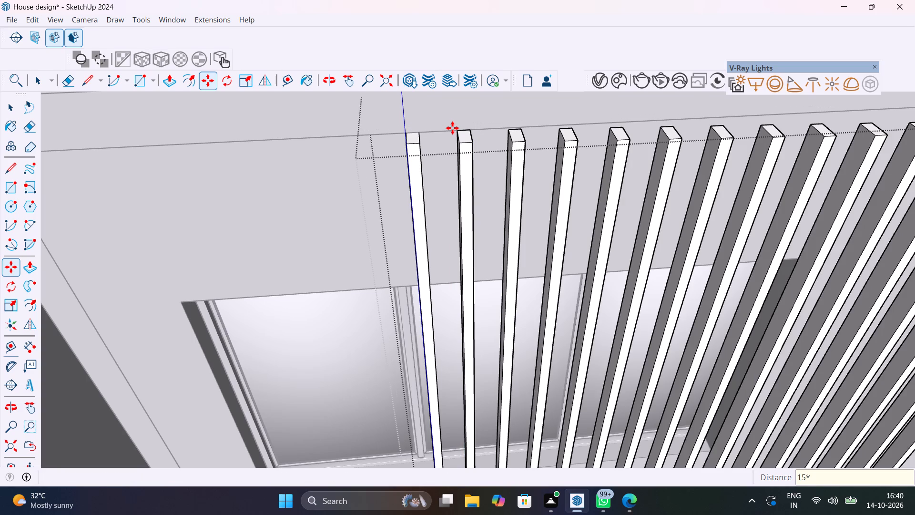
Examine the post array's spacing and how it sits against the window, railing and whole front facade.
scroll(452, 128, "down", 6)
scroll(457, 202, "down", 16)
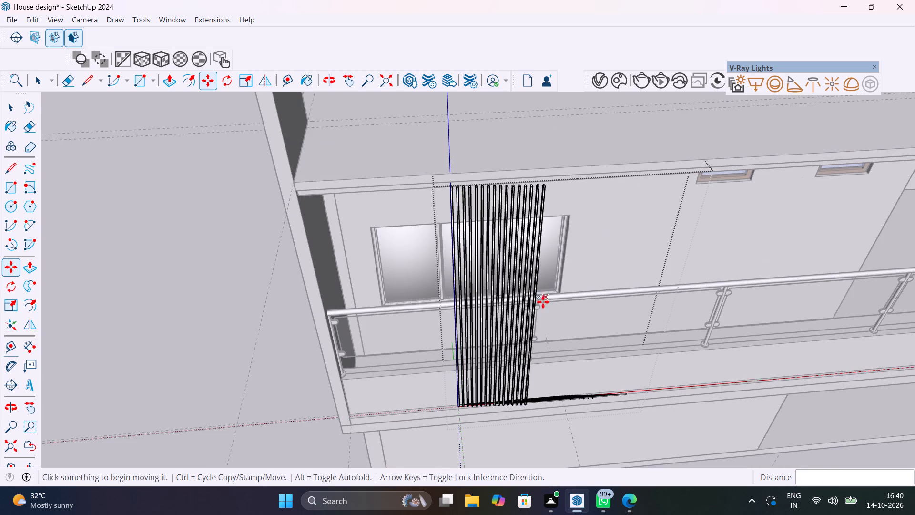
scroll(532, 372, "up", 6)
middle_click_drag(451, 343, 253, 348)
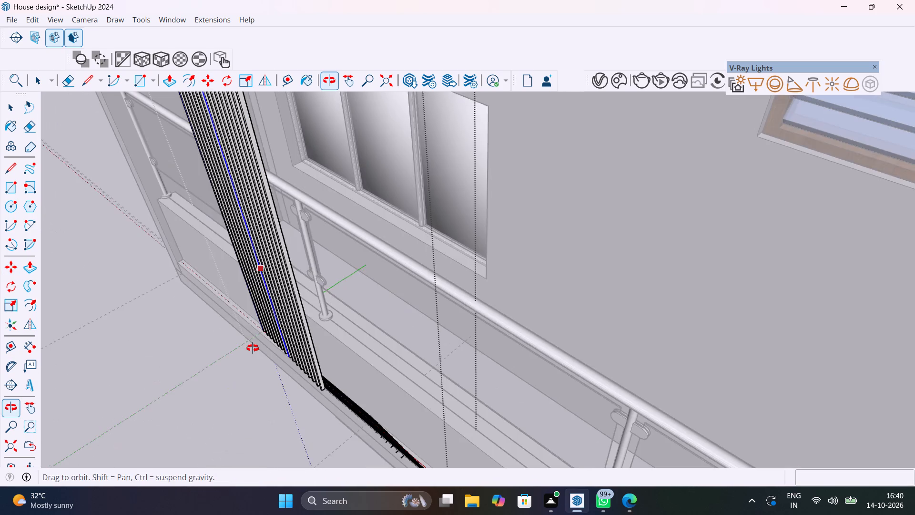
middle_click_drag(253, 348, 412, 266)
scroll(458, 303, "down", 7)
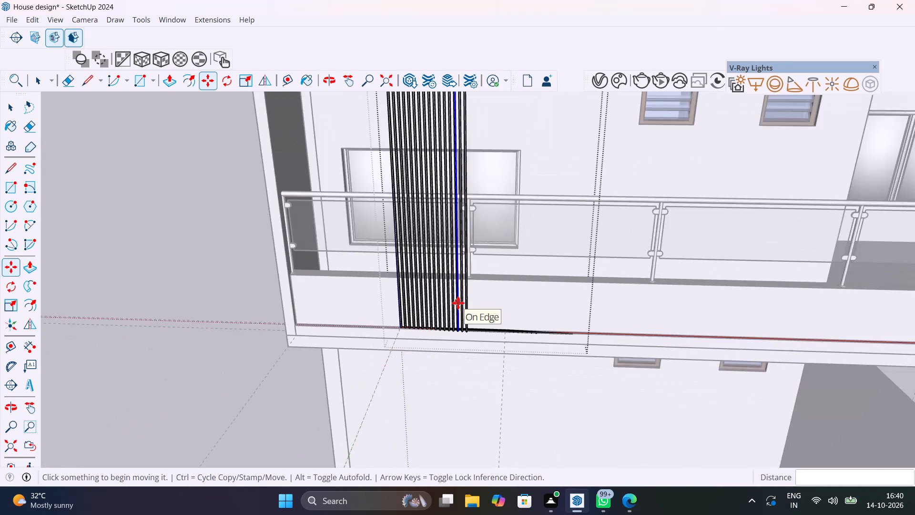
scroll(458, 303, "down", 15)
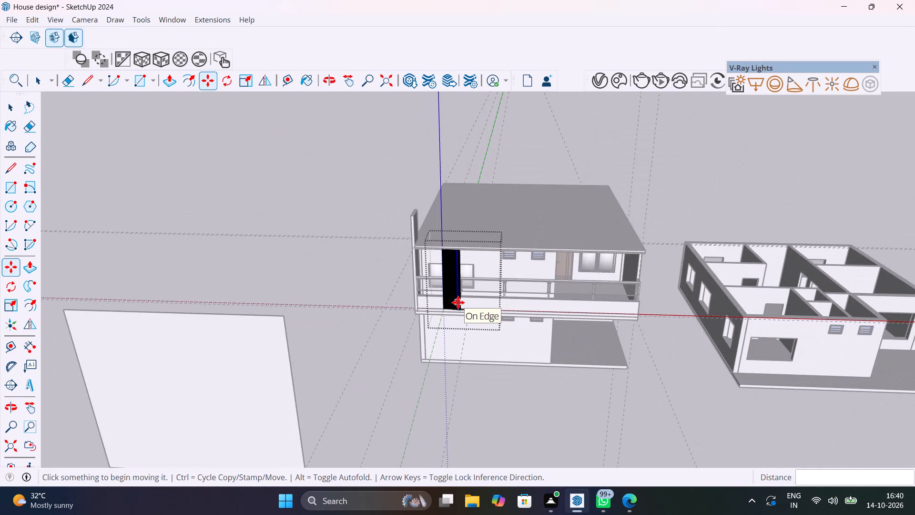
key("space")
left_click(329, 188)
scroll(470, 275, "up", 10)
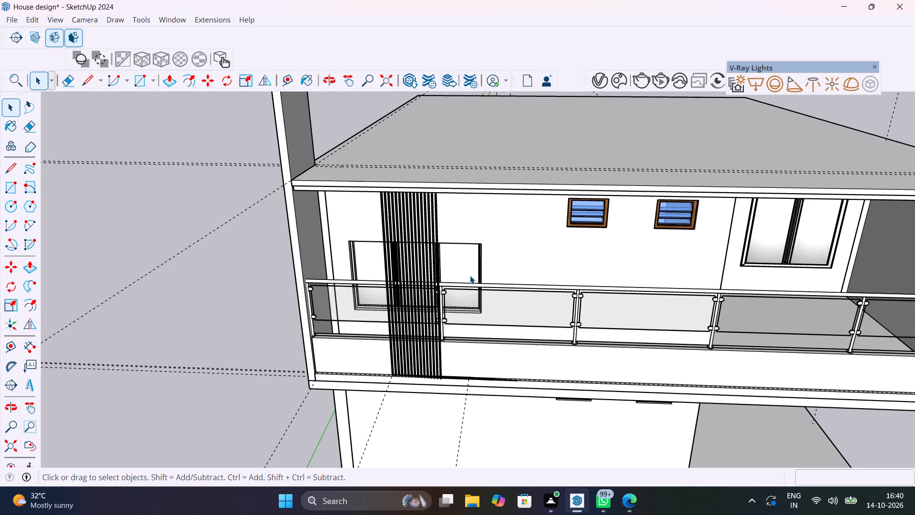
middle_click_drag(455, 299, 453, 240)
scroll(453, 240, "up", 1)
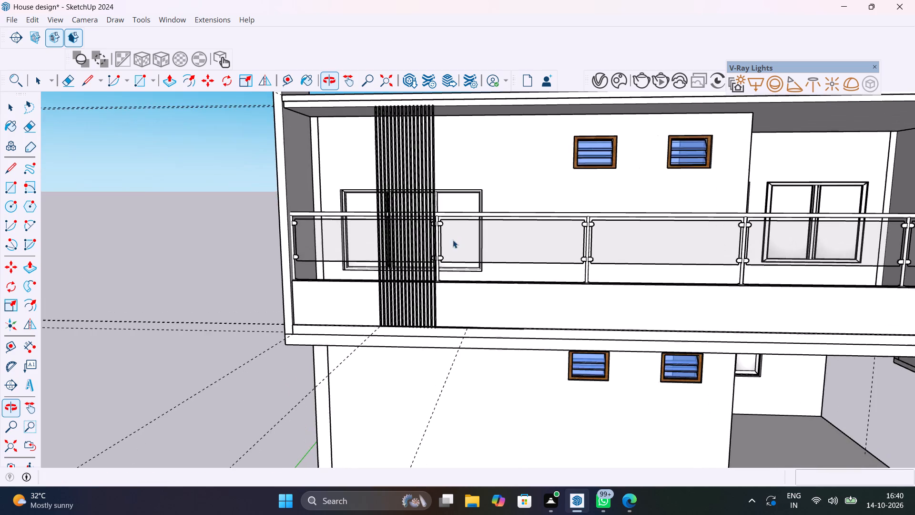
scroll(464, 272, "down", 5)
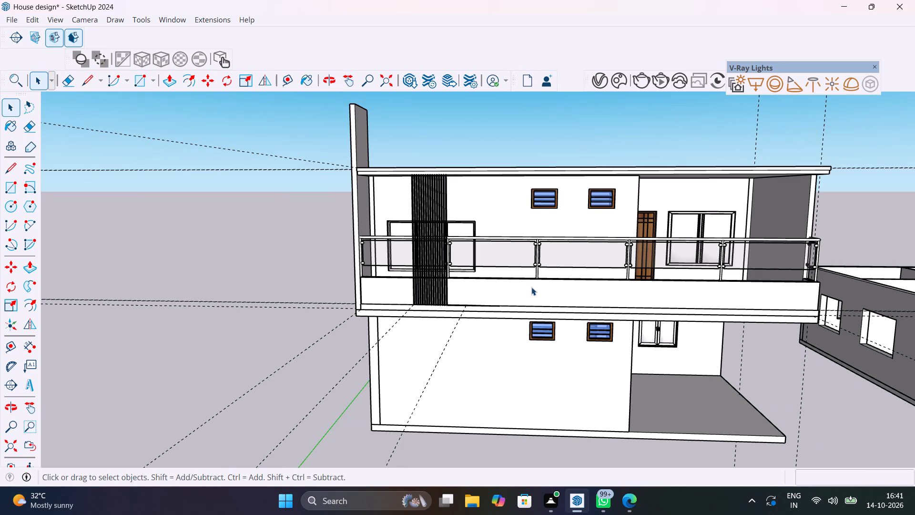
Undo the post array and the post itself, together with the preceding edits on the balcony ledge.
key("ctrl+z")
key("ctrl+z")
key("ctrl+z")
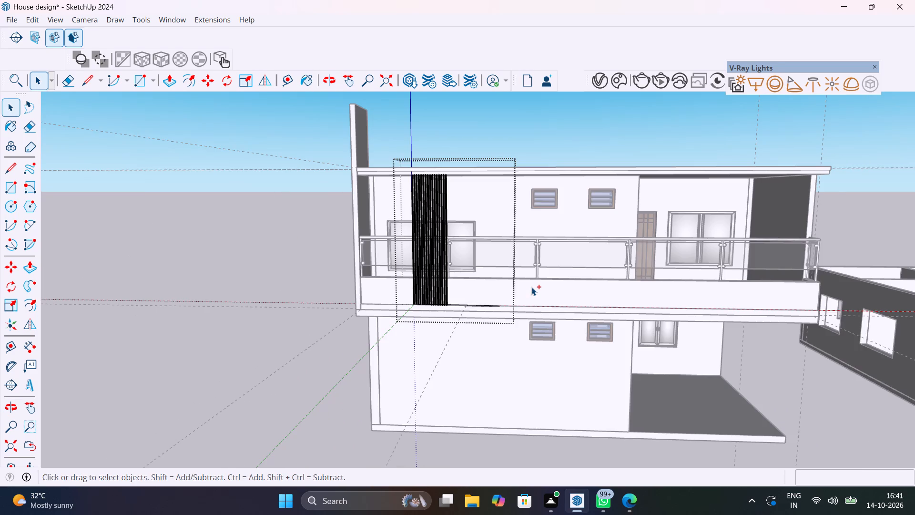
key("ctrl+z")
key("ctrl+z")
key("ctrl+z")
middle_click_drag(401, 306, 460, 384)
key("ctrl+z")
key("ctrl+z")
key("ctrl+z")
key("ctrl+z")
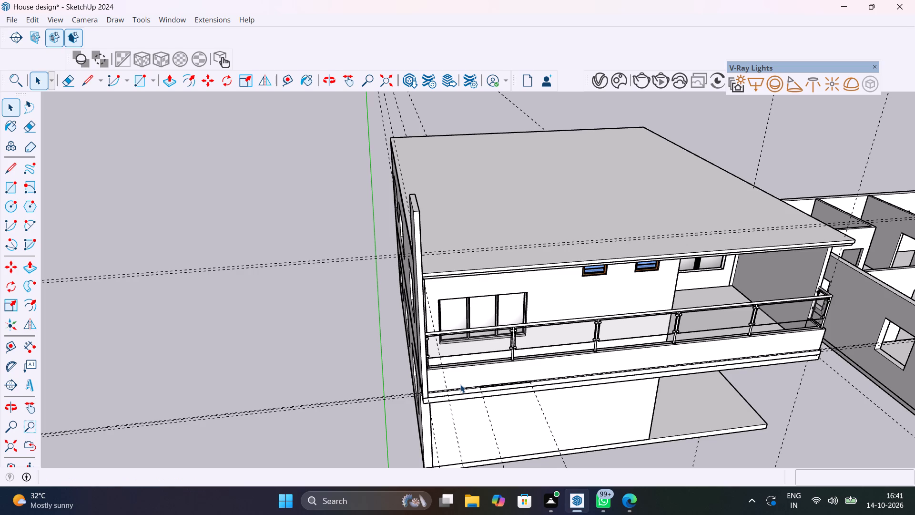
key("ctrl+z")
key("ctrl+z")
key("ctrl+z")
Open the large free-standing rectangular panel in front of the house for editing.
scroll(529, 385, "down", 10)
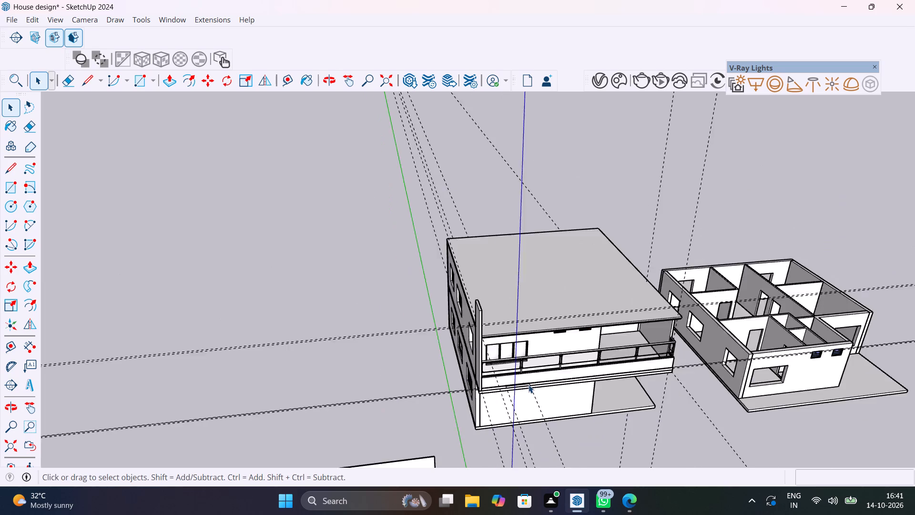
scroll(529, 385, "down", 5)
middle_click_drag(464, 412, 407, 242)
scroll(366, 281, "up", 7)
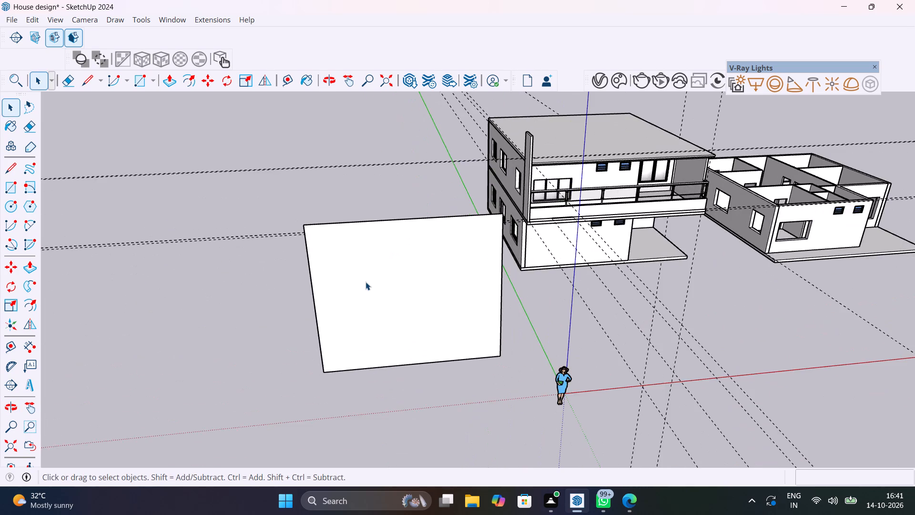
scroll(366, 282, "up", 5)
middle_click_drag(374, 307, 418, 332)
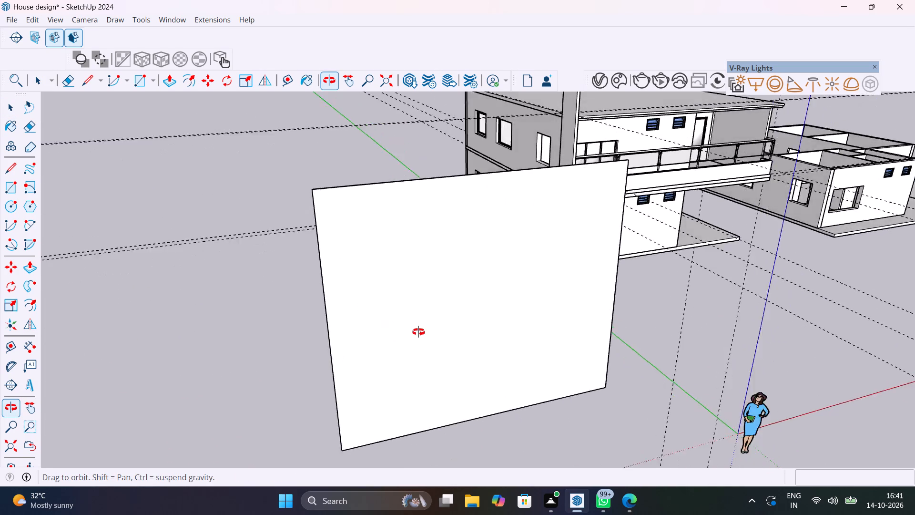
middle_click_drag(418, 332, 407, 289)
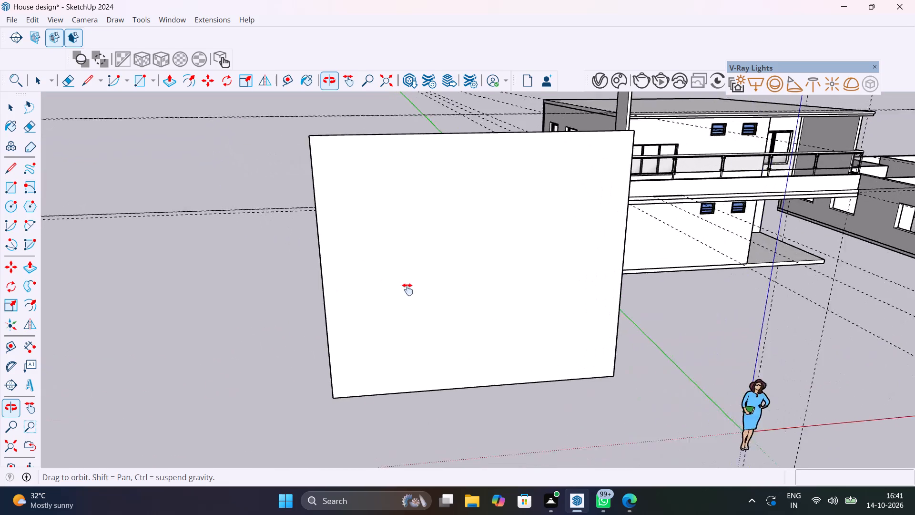
middle_click_drag(407, 289, 417, 312)
scroll(357, 368, "up", 9)
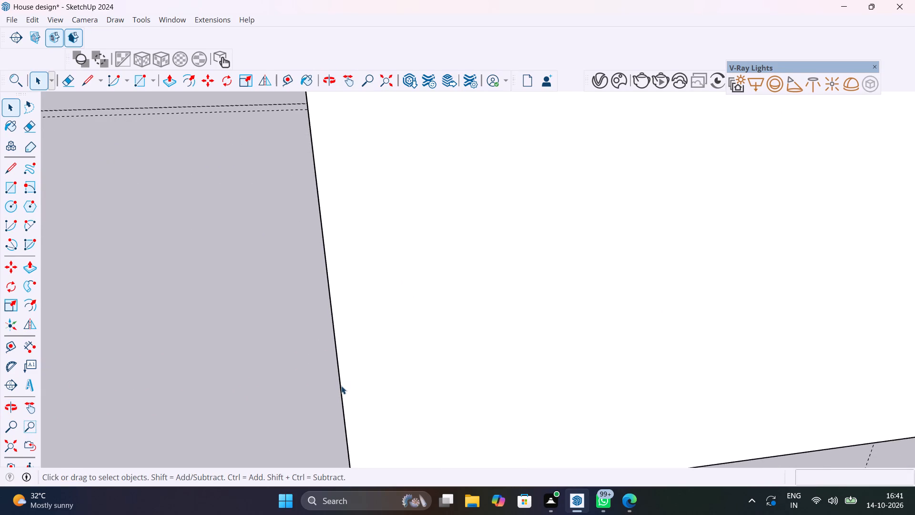
left_click(341, 386)
double_click(400, 367)
scroll(400, 366, "down", 12)
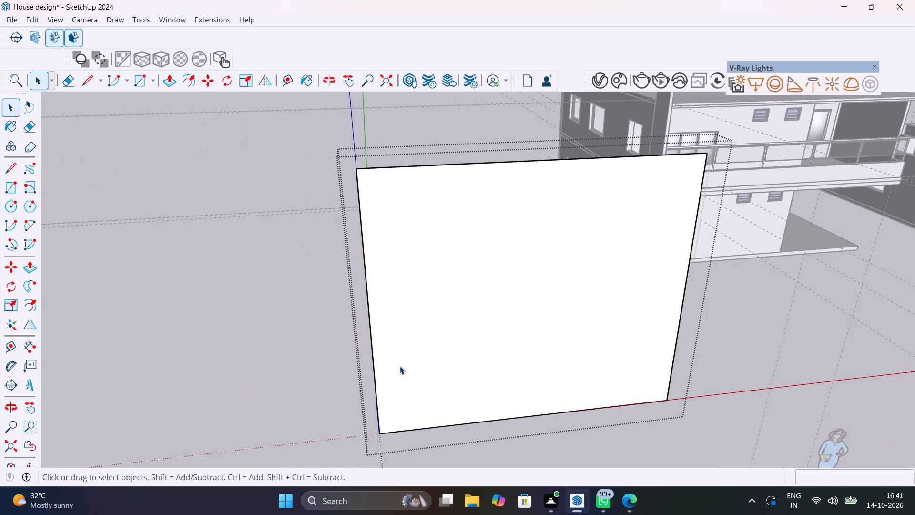
Draw a small rectangle about 1 3/4" by 2" at the panel's bottom corner, along its base edge.
scroll(400, 366, "down", 4)
scroll(386, 278, "up", 16)
scroll(386, 278, "down", 10)
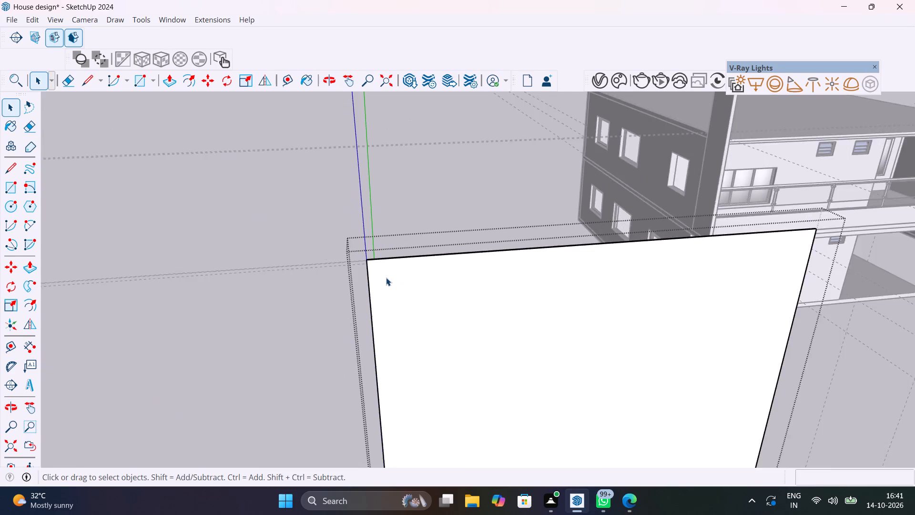
scroll(386, 278, "down", 4)
middle_click_drag(387, 293, 435, 210)
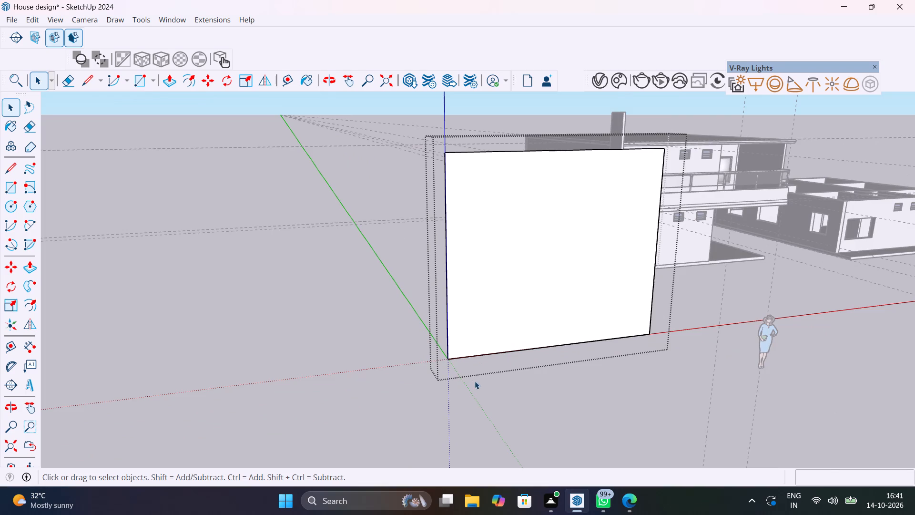
scroll(457, 362, "up", 17)
scroll(418, 346, "up", 1)
middle_click_drag(418, 346, 419, 397)
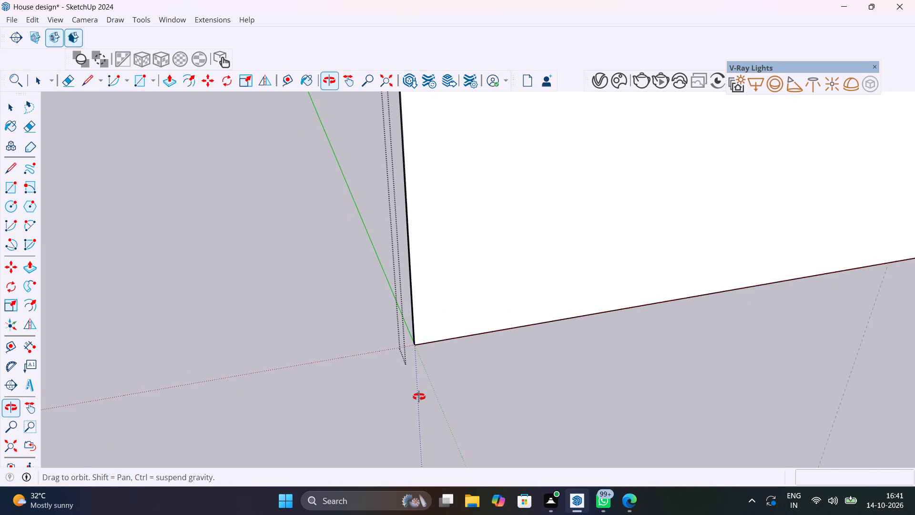
middle_click_drag(419, 397, 417, 408)
scroll(437, 321, "up", 6)
scroll(397, 356, "up", 6)
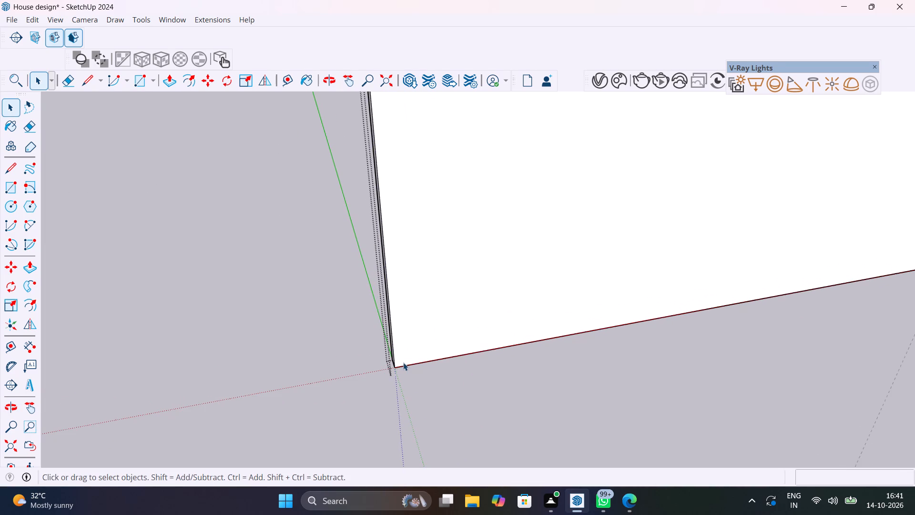
key("r")
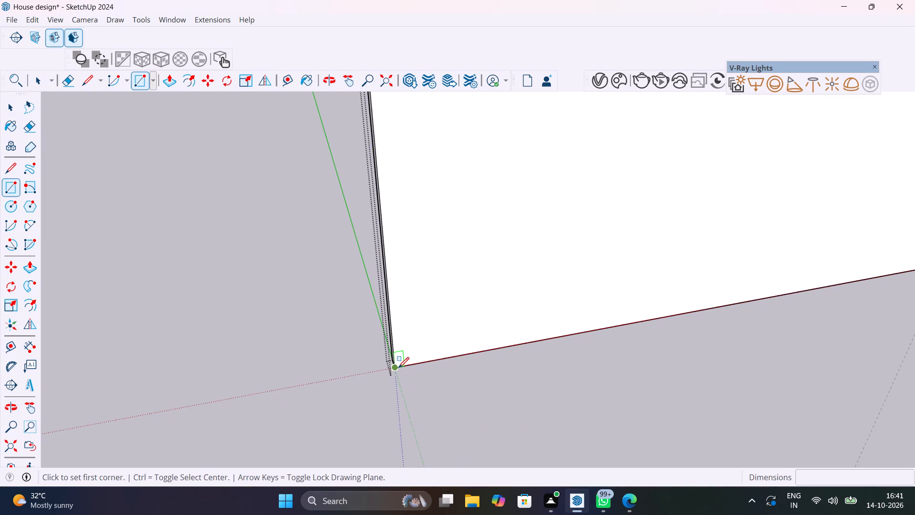
left_click(398, 368)
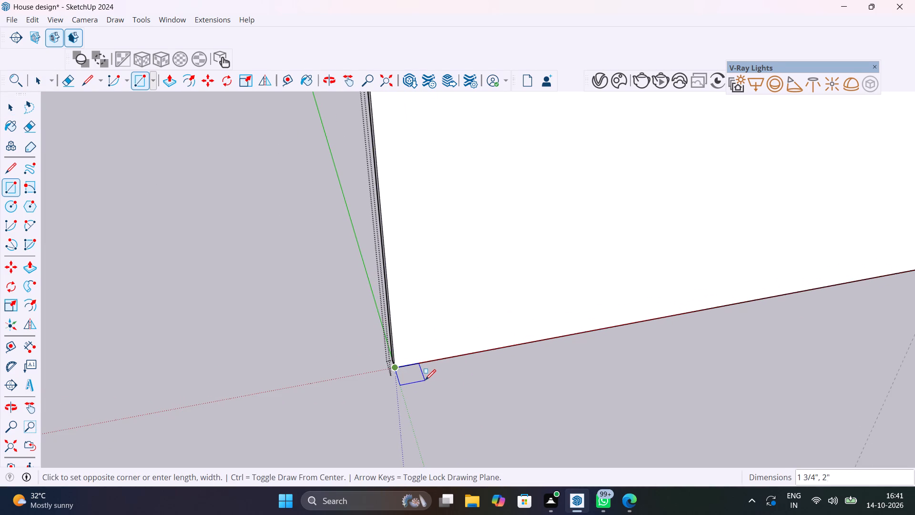
left_click(425, 380)
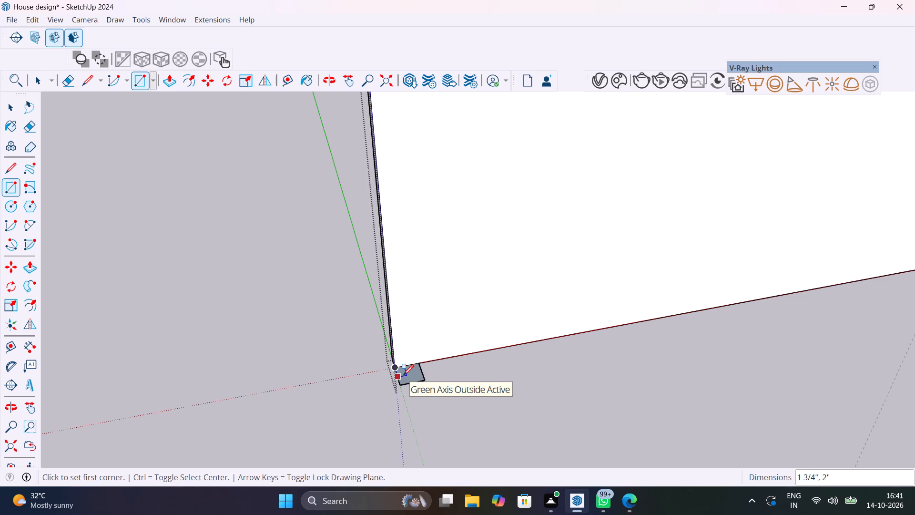
Extrude the small corner rectangle upward to the panel's top edge as a full-height post.
key("p")
left_click(414, 369)
scroll(414, 316, "down", 14)
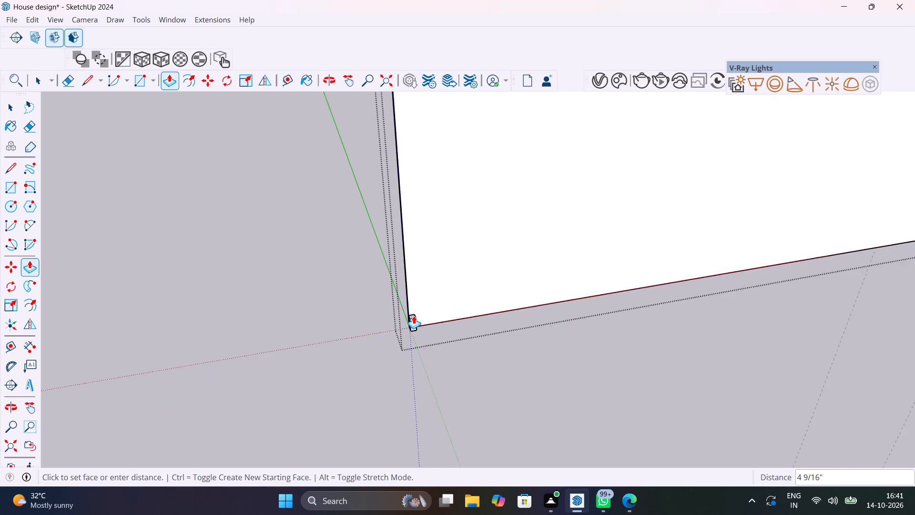
scroll(414, 316, "down", 20)
scroll(414, 316, "down", 2)
scroll(417, 213, "up", 7)
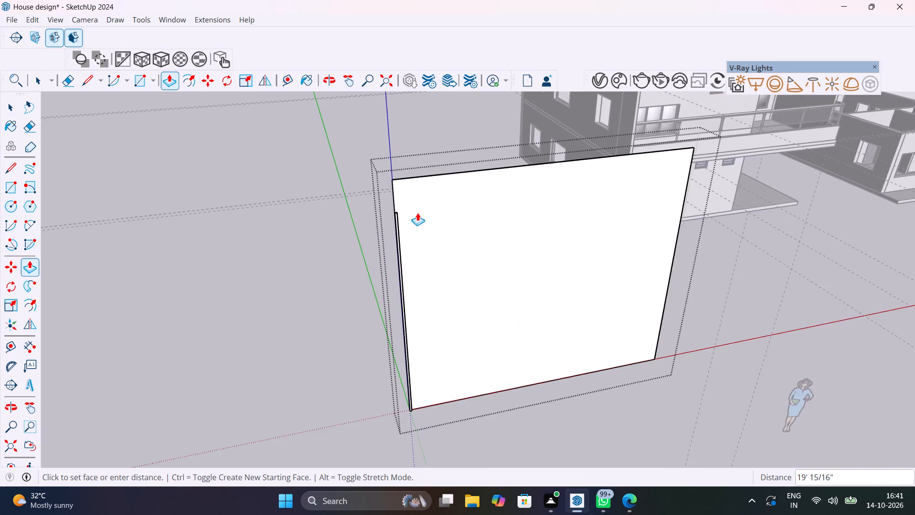
scroll(417, 213, "up", 4)
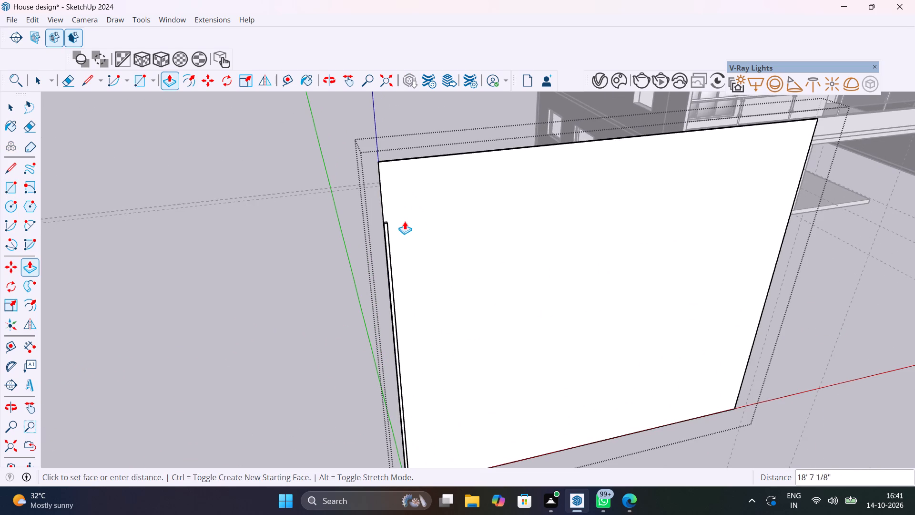
left_click(394, 161)
key("space")
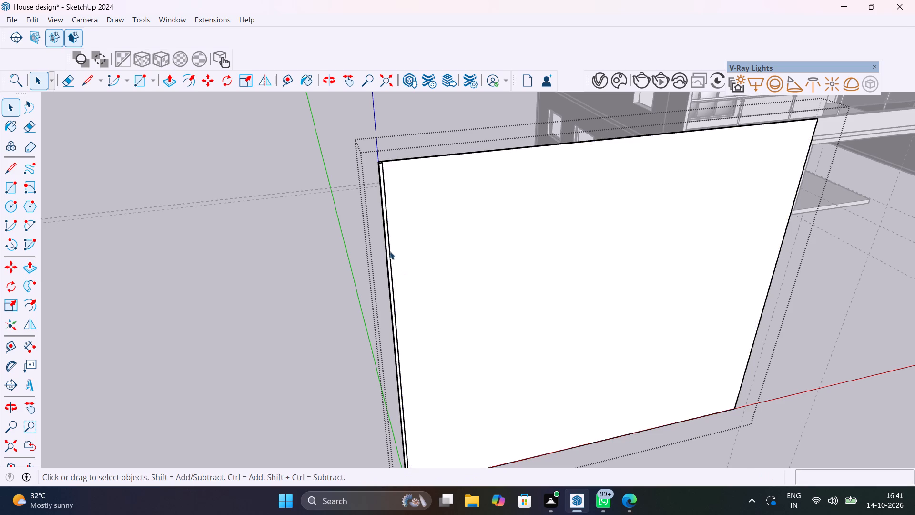
scroll(378, 204, "up", 9)
middle_click_drag(395, 204, 437, 311)
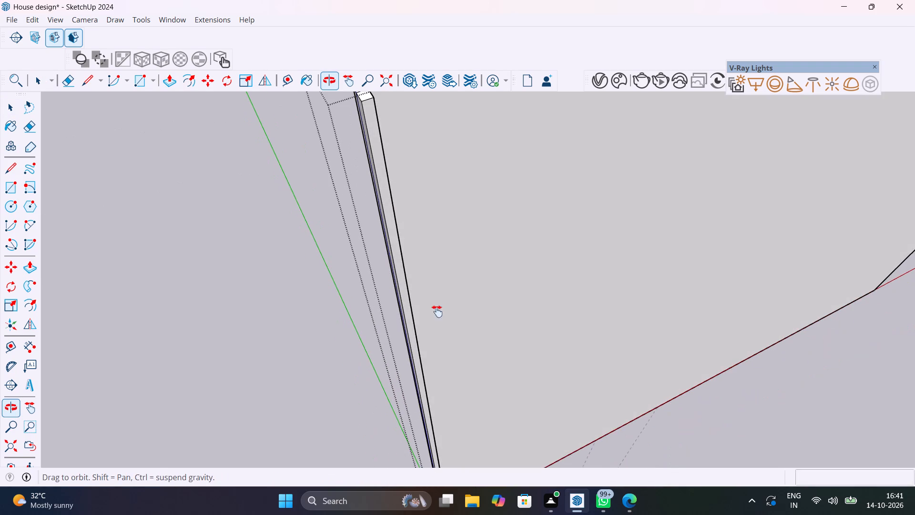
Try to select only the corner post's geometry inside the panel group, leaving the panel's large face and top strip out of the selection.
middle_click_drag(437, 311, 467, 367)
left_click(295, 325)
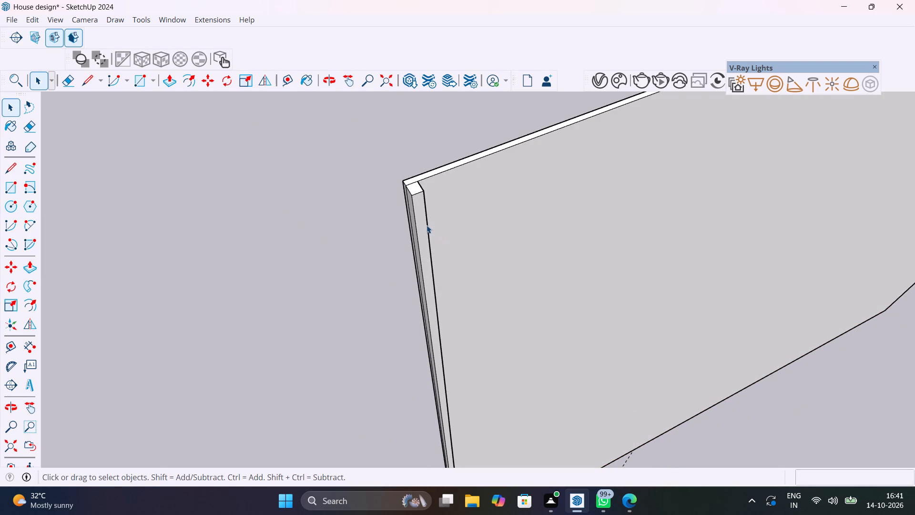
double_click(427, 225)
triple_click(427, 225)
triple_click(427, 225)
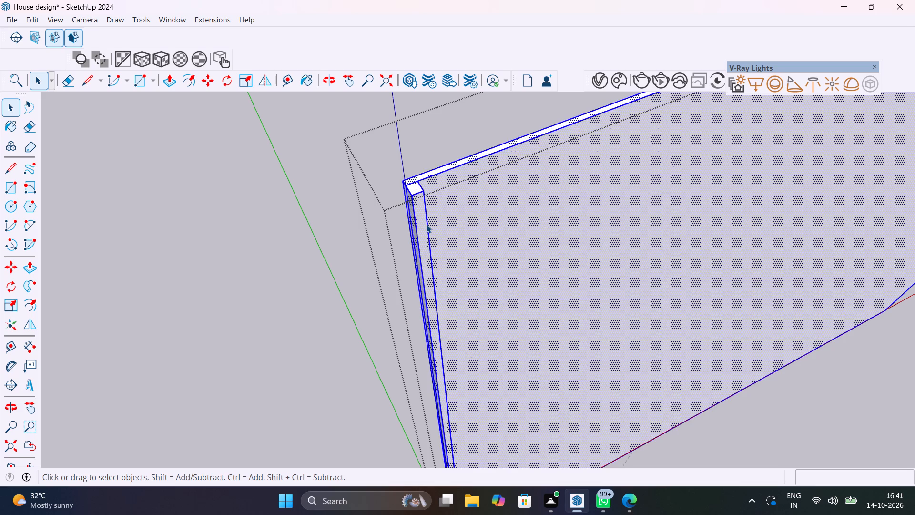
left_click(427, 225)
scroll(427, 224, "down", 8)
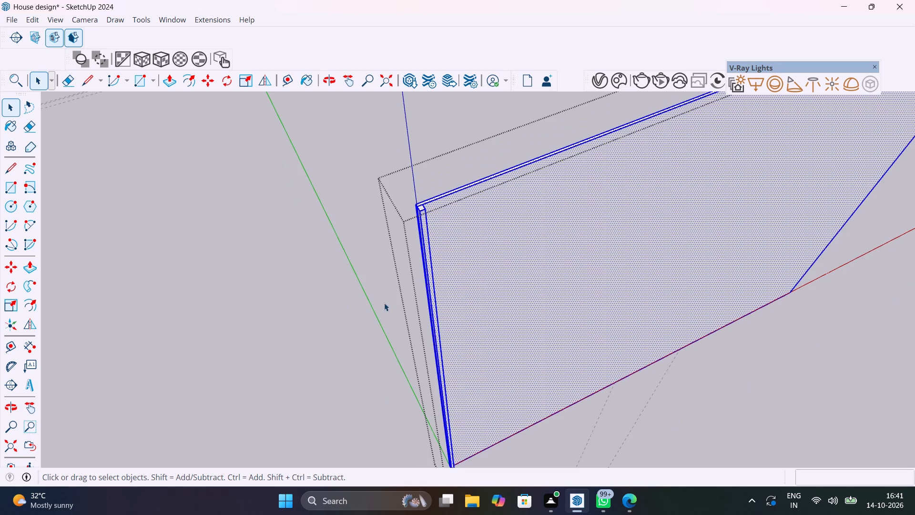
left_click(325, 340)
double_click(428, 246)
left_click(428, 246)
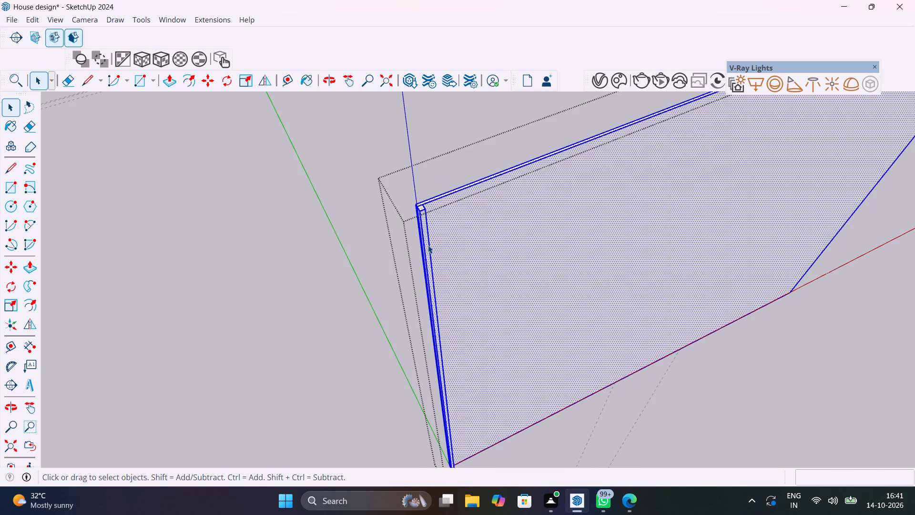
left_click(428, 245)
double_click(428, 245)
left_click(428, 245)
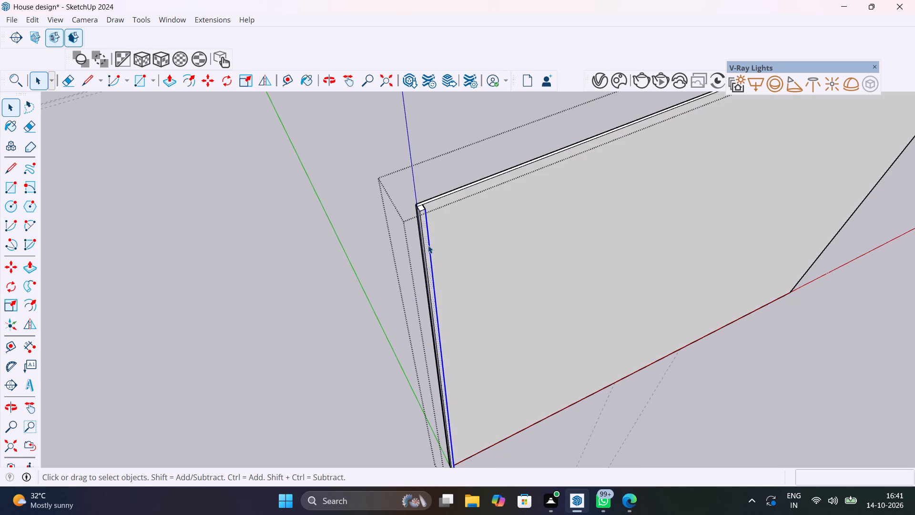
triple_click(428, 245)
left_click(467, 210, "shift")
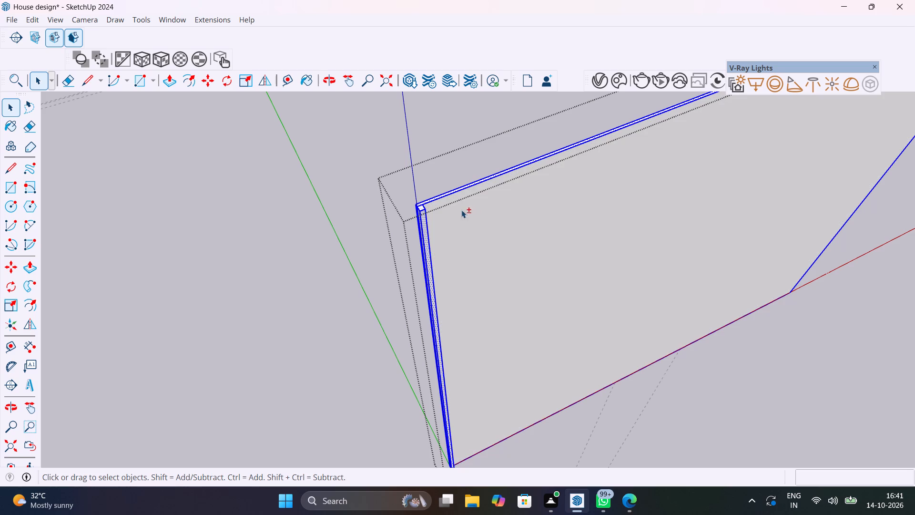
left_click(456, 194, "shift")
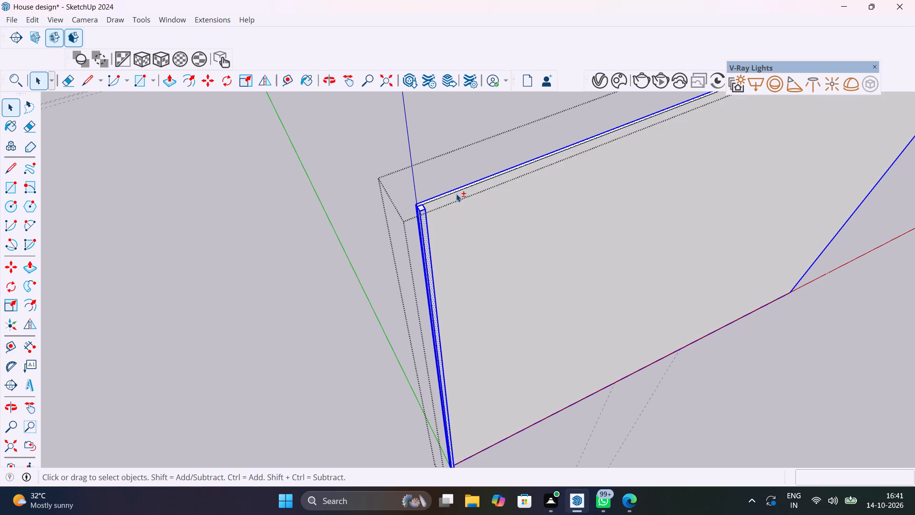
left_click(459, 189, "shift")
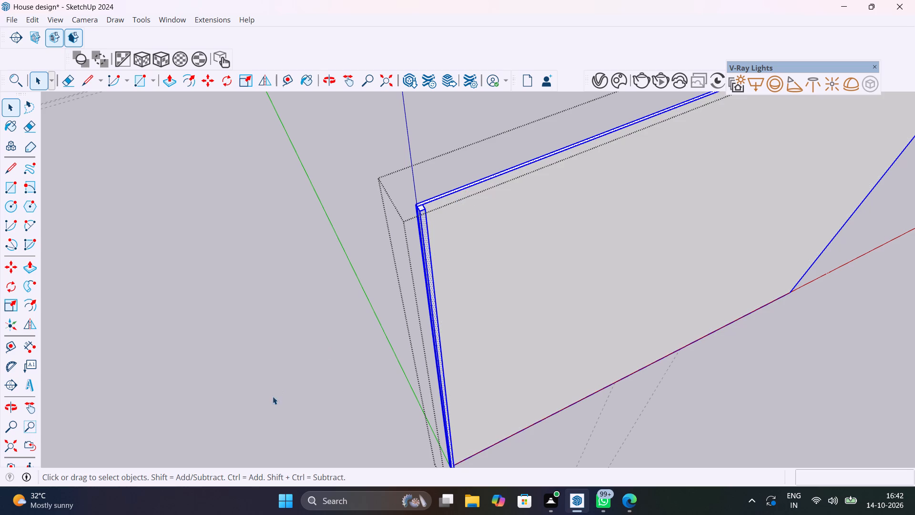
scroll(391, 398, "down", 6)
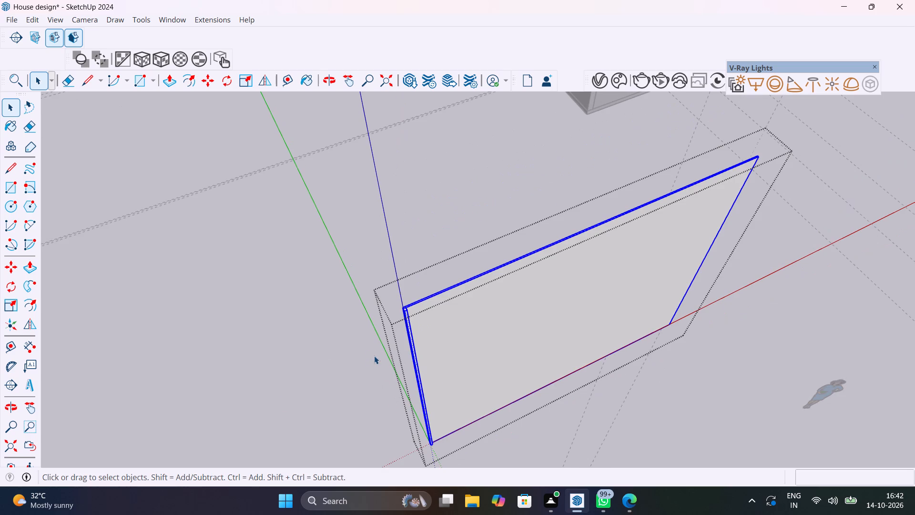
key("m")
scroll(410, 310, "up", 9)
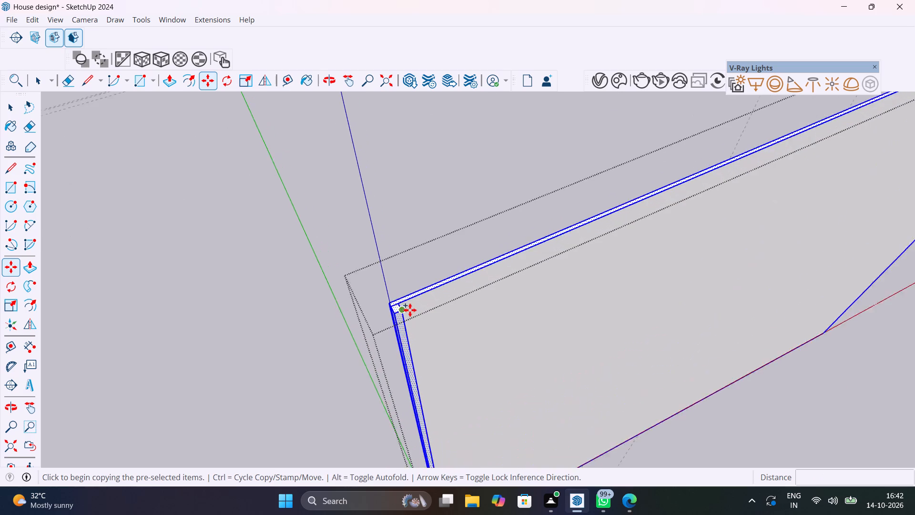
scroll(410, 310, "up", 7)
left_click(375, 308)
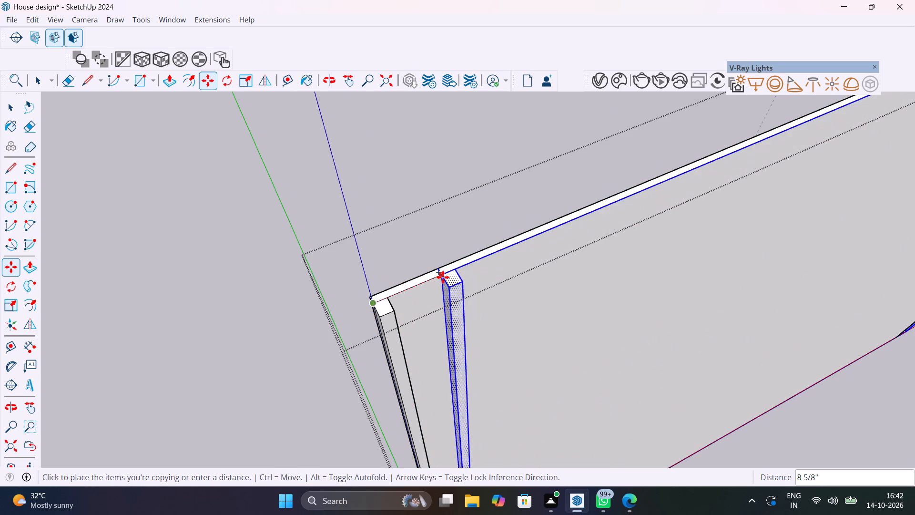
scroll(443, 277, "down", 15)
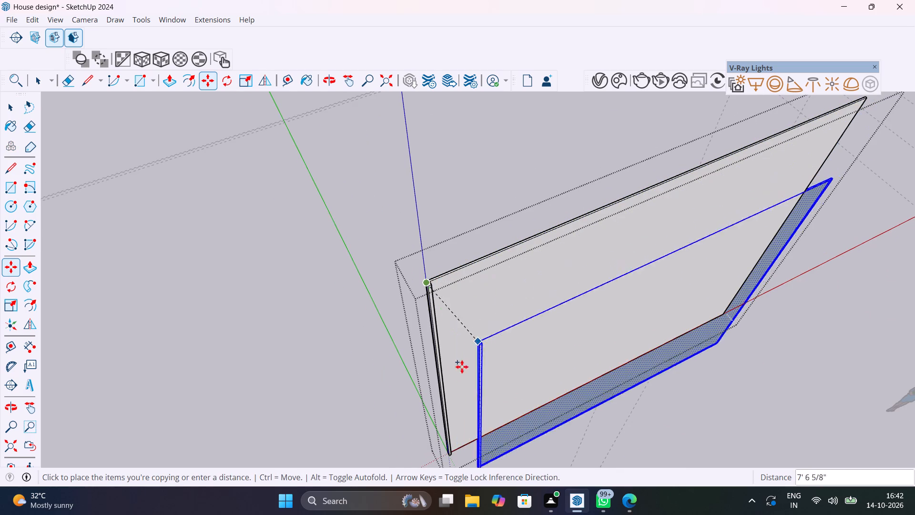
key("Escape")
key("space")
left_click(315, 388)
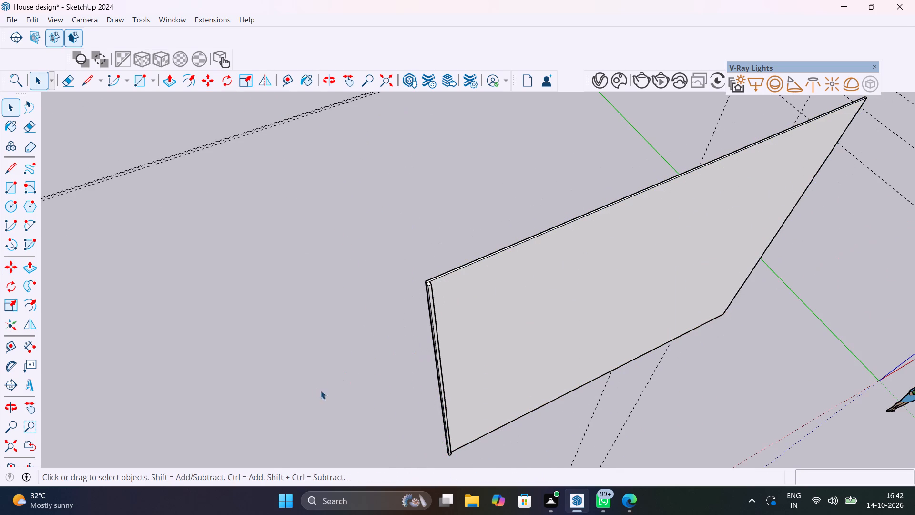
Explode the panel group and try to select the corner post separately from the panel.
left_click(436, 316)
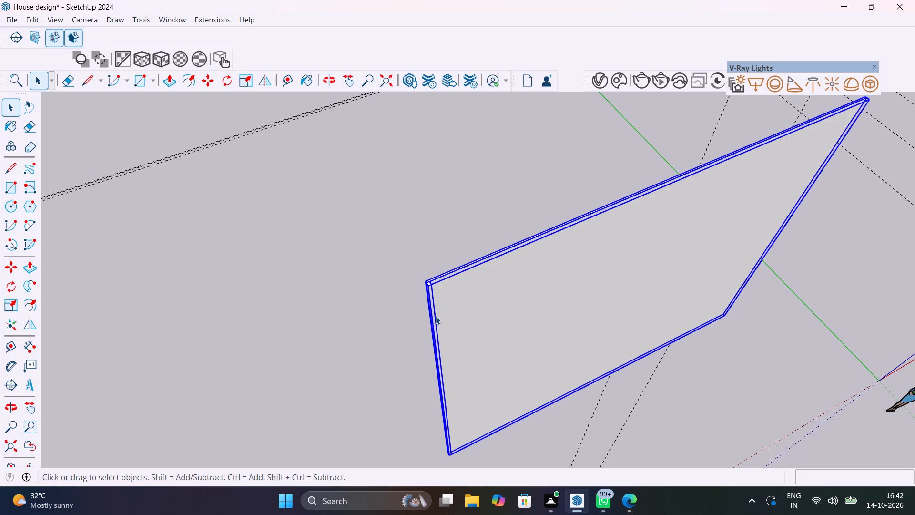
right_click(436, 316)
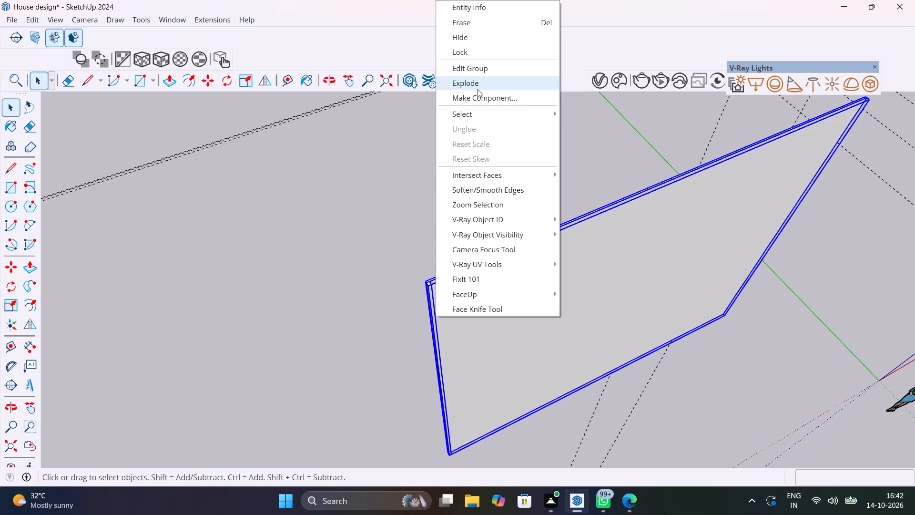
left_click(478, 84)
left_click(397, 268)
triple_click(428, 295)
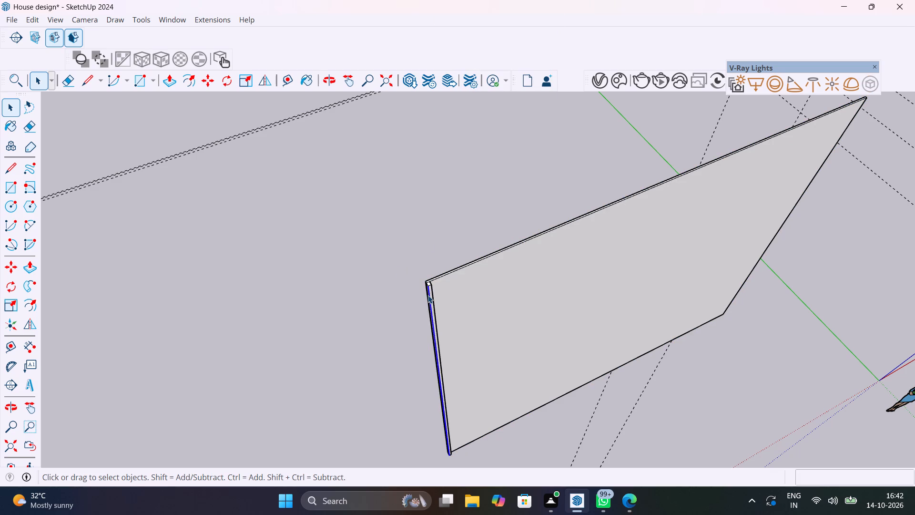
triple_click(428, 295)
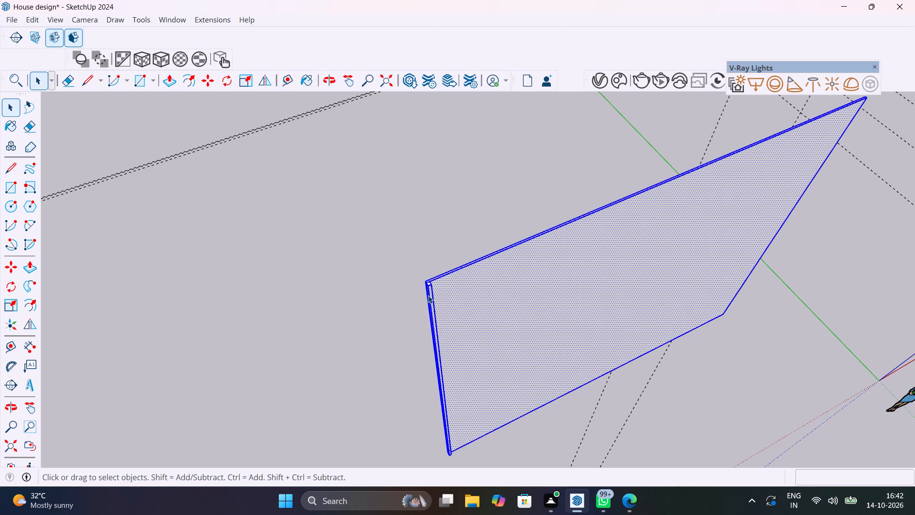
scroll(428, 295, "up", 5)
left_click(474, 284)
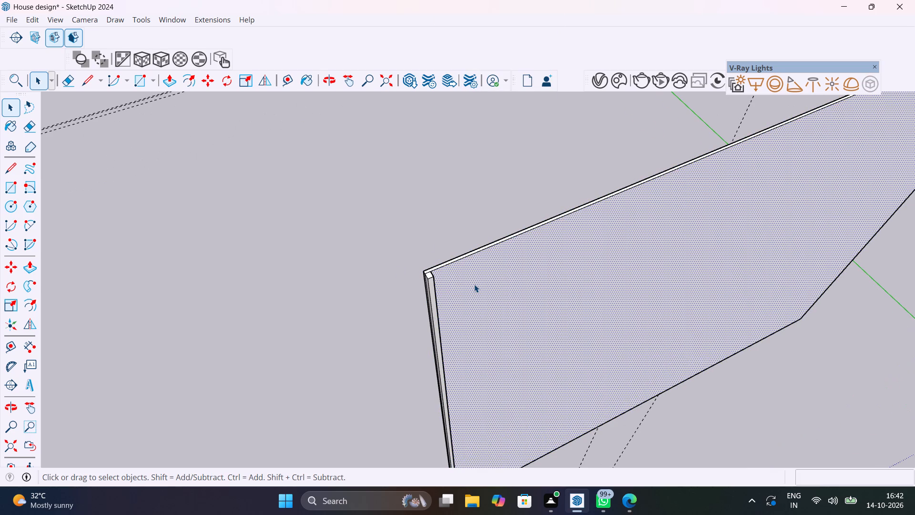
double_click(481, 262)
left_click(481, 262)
Undo the panel explosion and the corner post with its base rectangle, and leave the panel group.
key("ctrl+z")
key("ctrl+z")
key("ctrl+z")
key("ctrl+z")
key("ctrl+z")
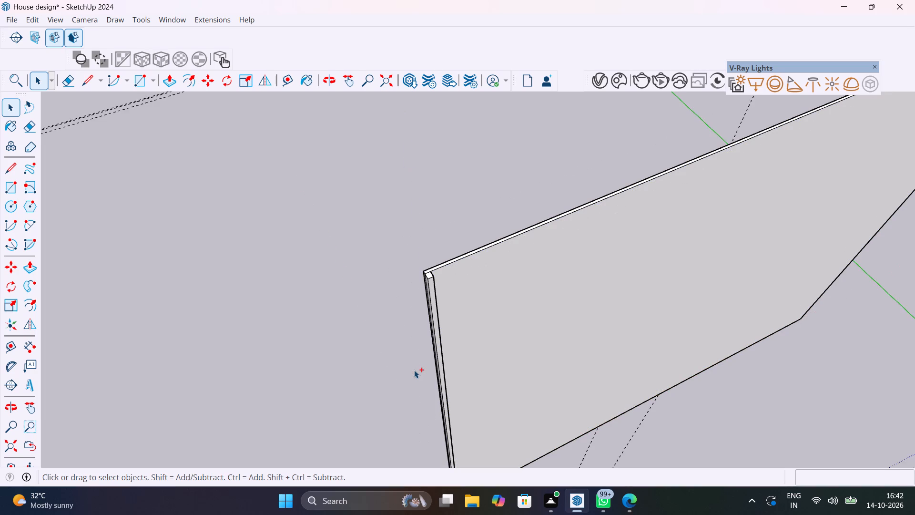
key("ctrl+z")
key("ctrl+z")
key("ctrl+z")
key("ctrl+z")
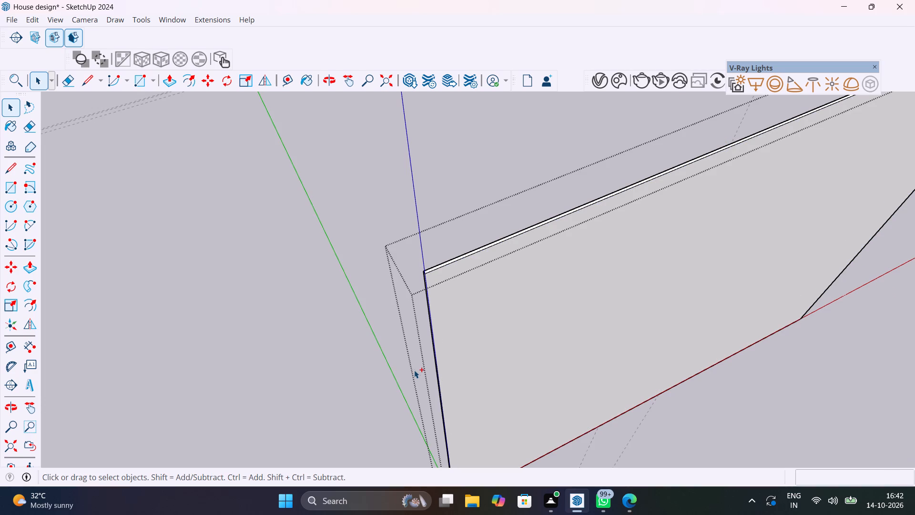
key("ctrl+z")
left_click(339, 369)
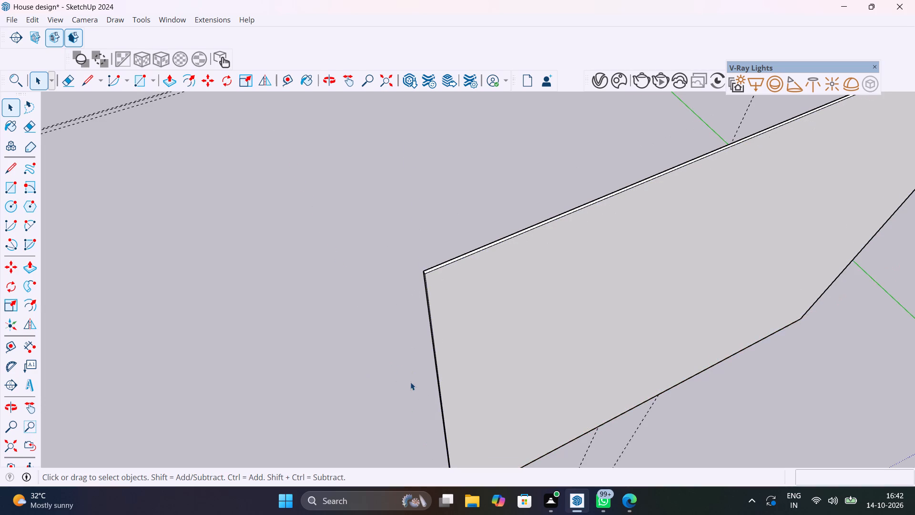
Draw a rectangle about 8 1/2" by 8 1/2" at the panel's bottom corner along its base edge, outside the panel group.
scroll(410, 382, "down", 6)
middle_click_drag(410, 382, 406, 304)
scroll(406, 304, "up", 1)
scroll(442, 403, "up", 10)
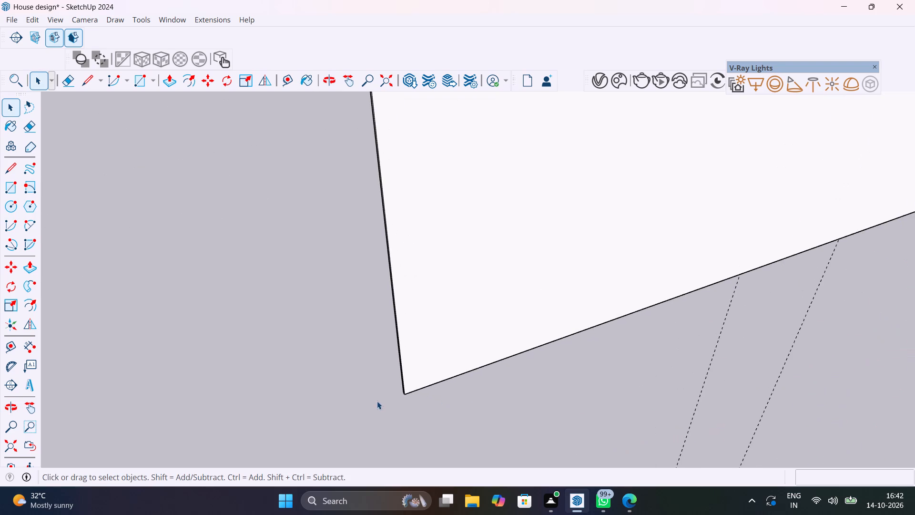
key("r")
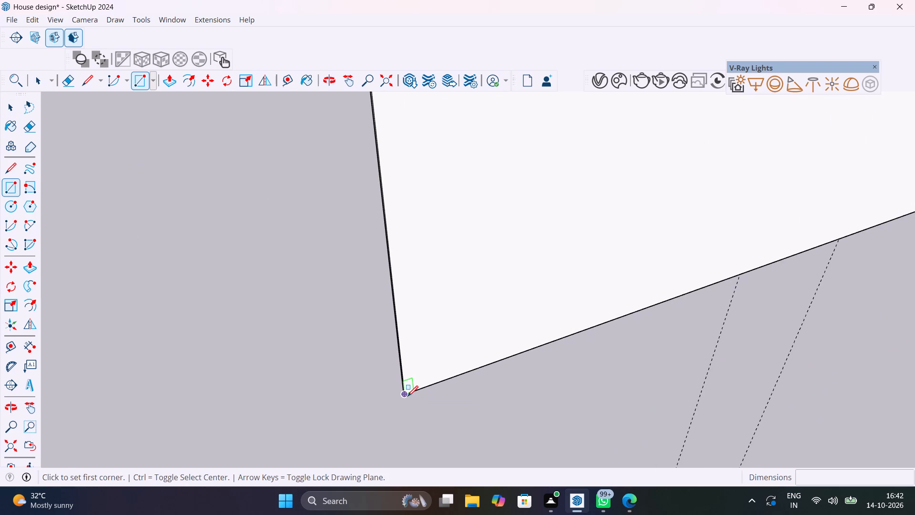
left_click(410, 391)
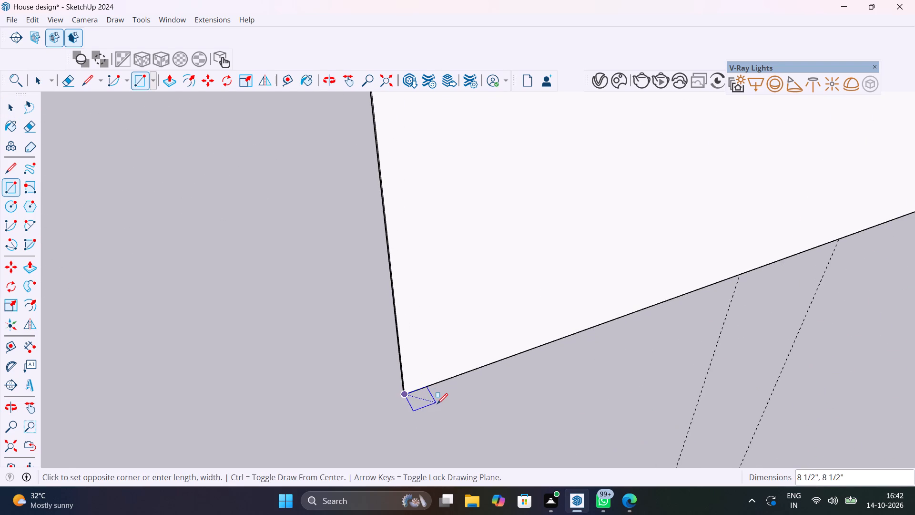
left_click(438, 405)
Extrude the corner rectangle upward to the panel's top edge as a full-height post.
key("p")
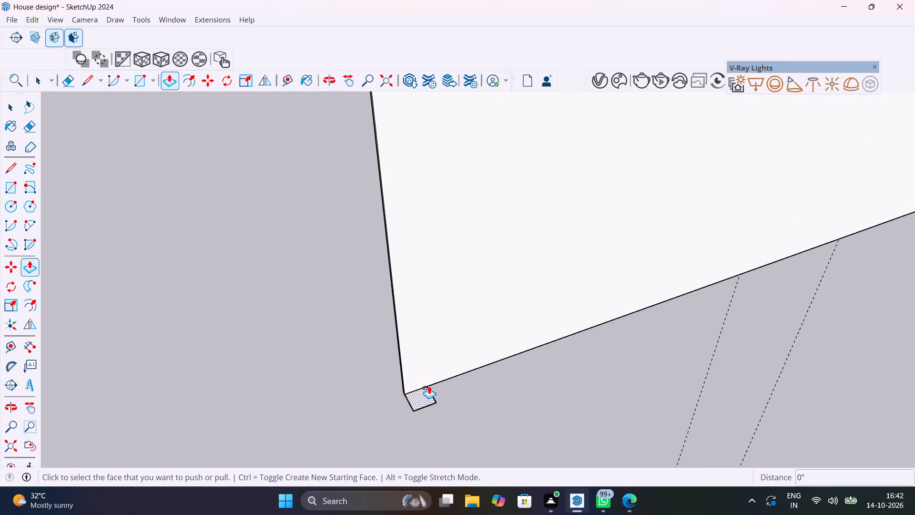
left_click(427, 391)
scroll(423, 365, "down", 20)
scroll(423, 365, "down", 3)
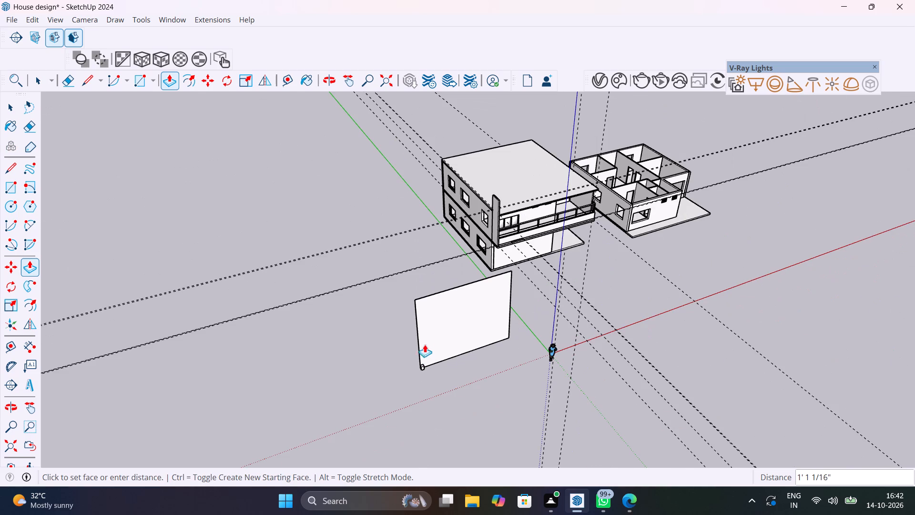
scroll(422, 301, "up", 14)
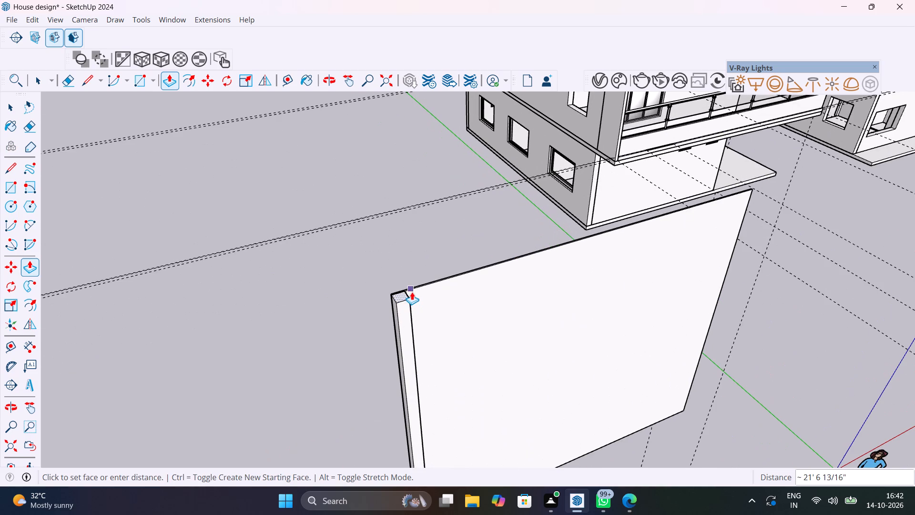
left_click(412, 291)
key("space")
Select all of the new post's geometry and make it a group.
left_click(412, 358)
double_click(412, 358)
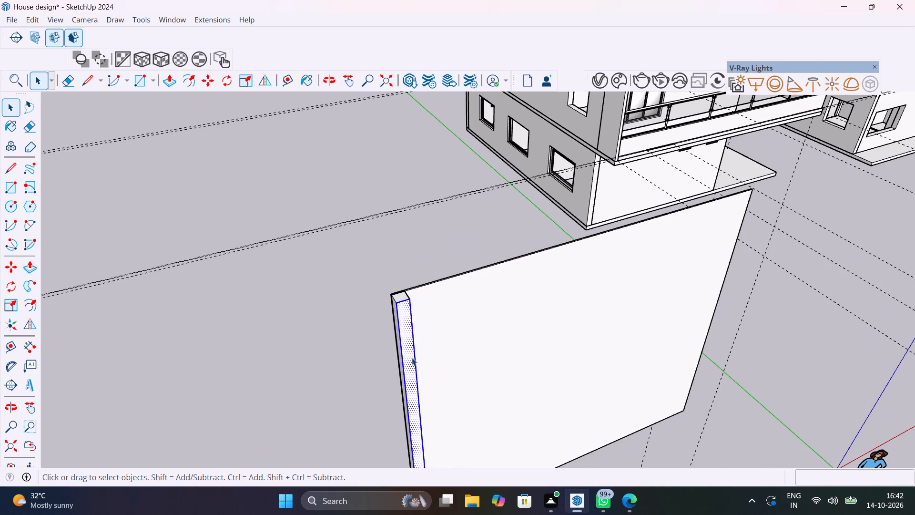
left_click(412, 357)
right_click(412, 357)
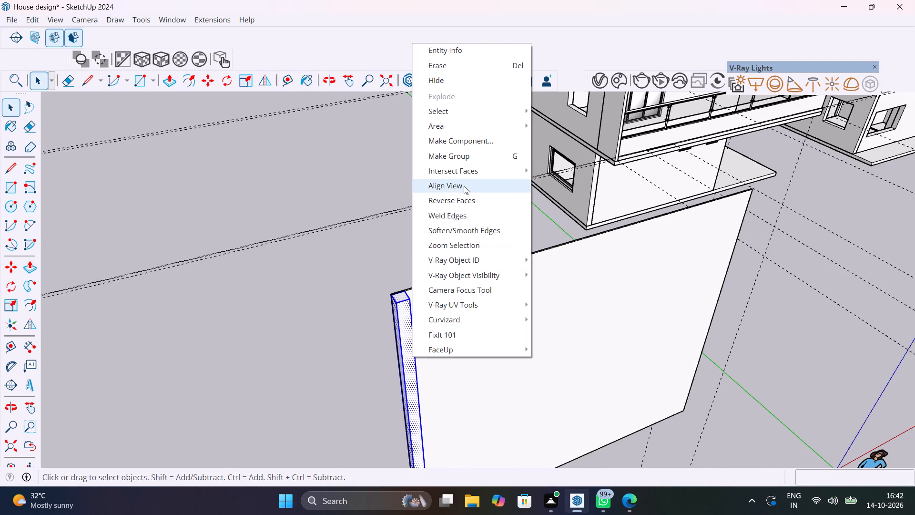
left_click(472, 158)
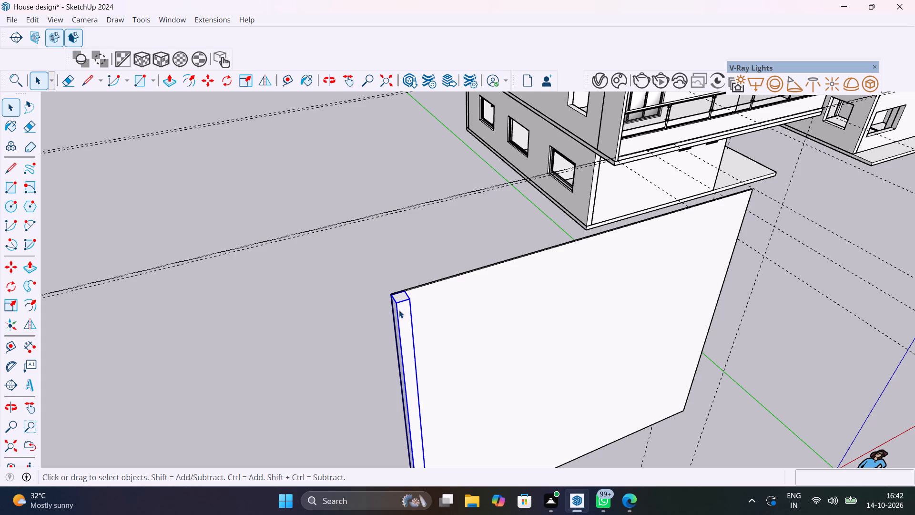
Copy the post group from its top corner along the panel's top edge at 2", and change the copy distance to 5".
scroll(399, 304, "up", 6)
key("m")
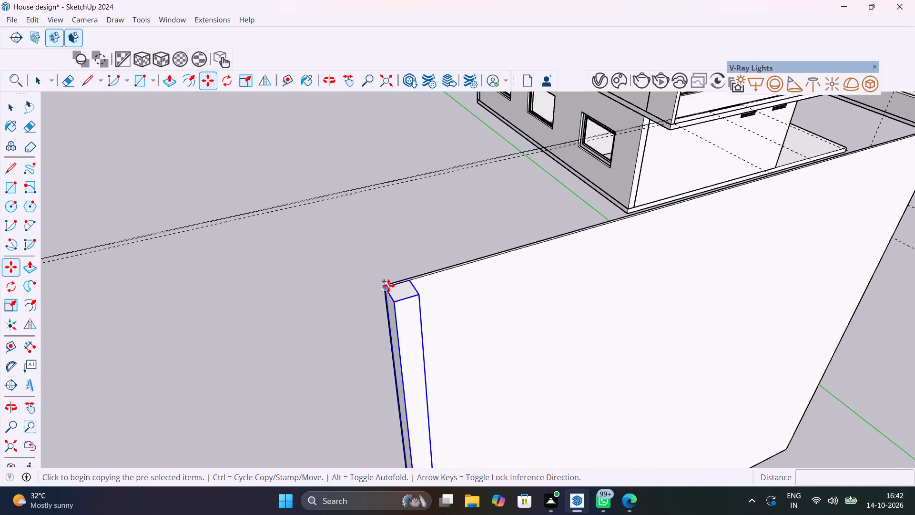
left_click(386, 287)
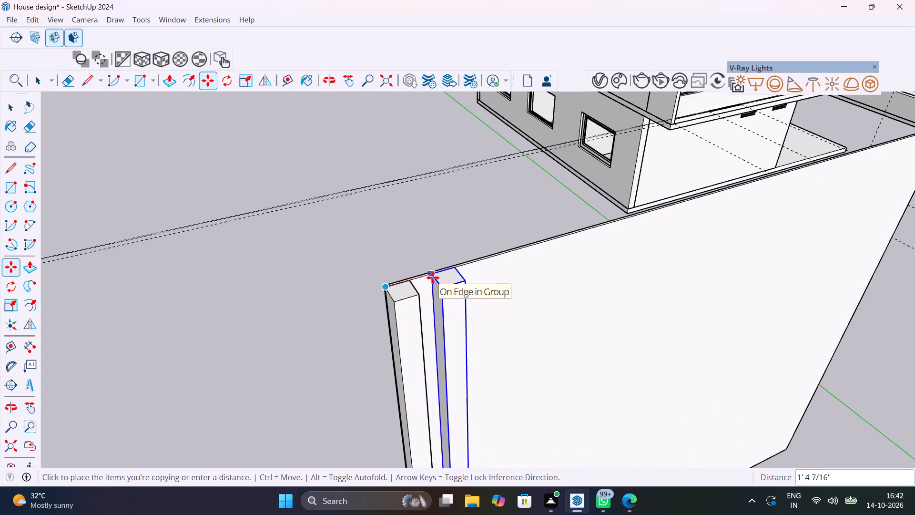
type("2\"")
key("Return")
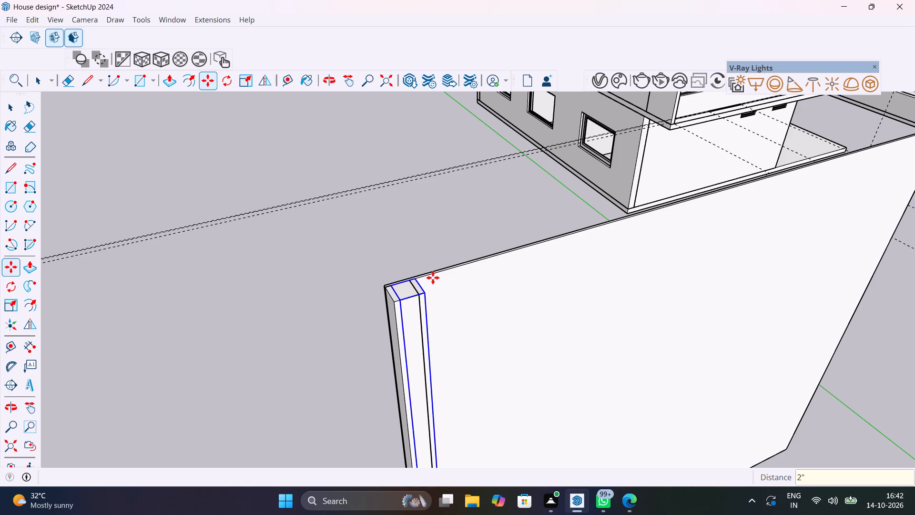
type("5\"")
key("Return")
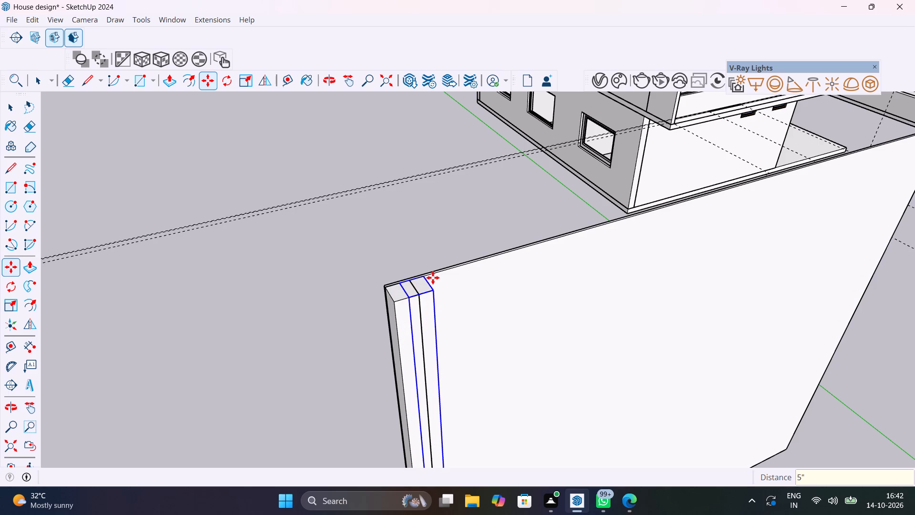
Change the copied post's distance to 10", 1' and 2' in turn, and settle on 1.5'.
type("10\"")
key("Return")
type("1'")
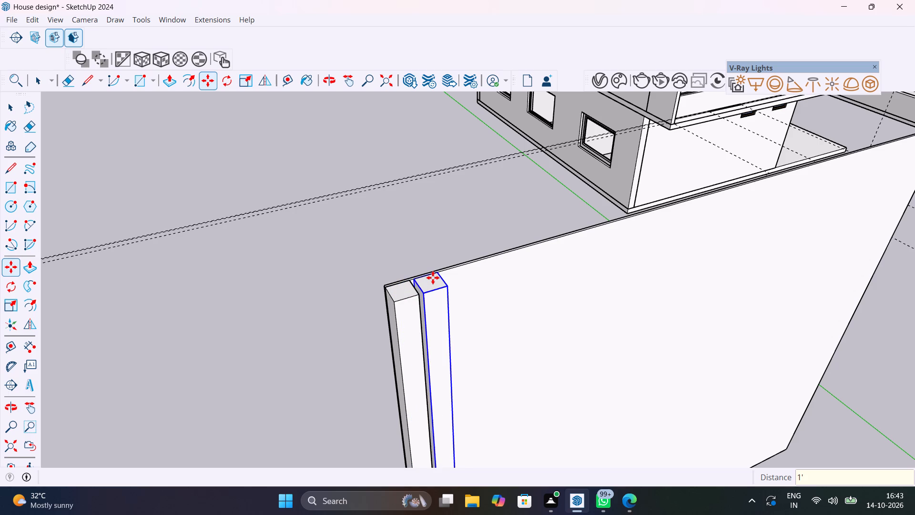
key("Return")
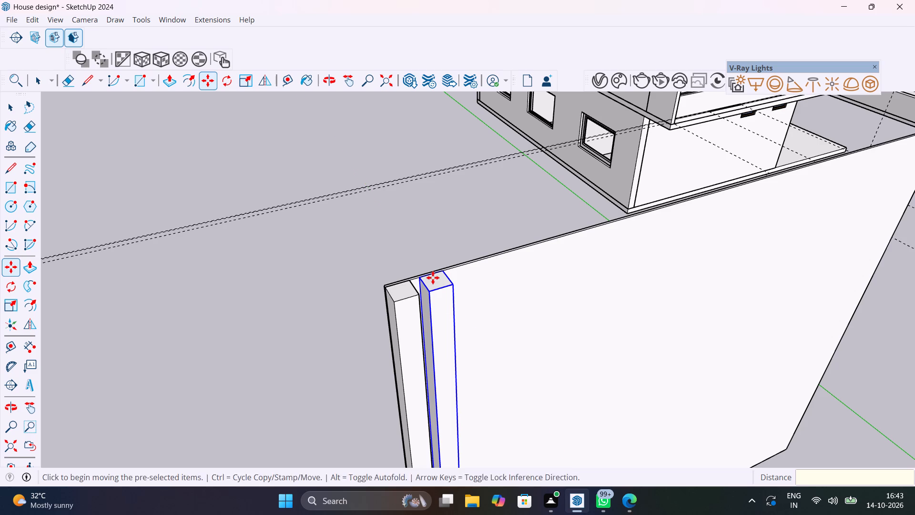
type("2'")
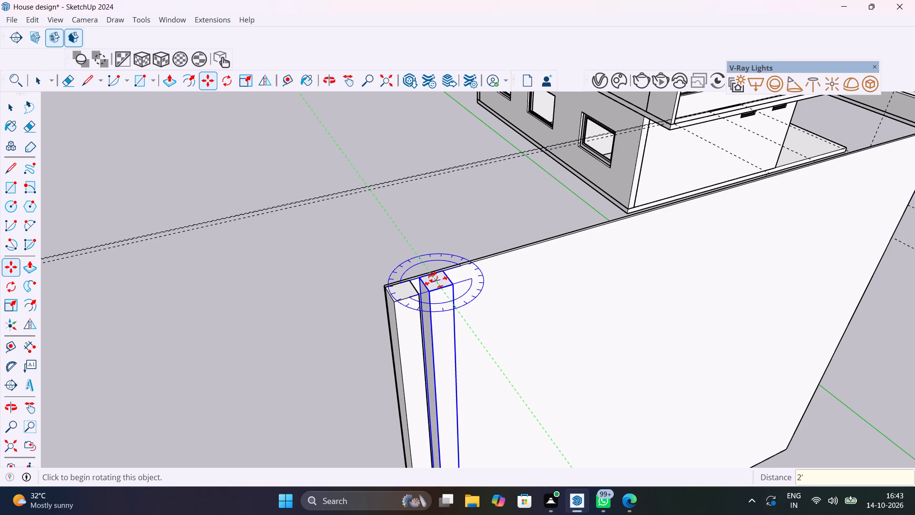
key("Return")
type("1.5'")
key("Return")
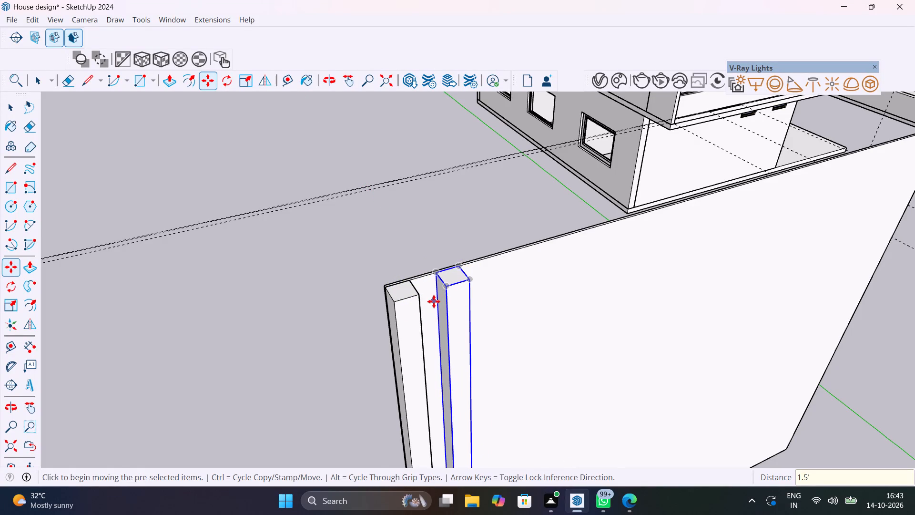
Copy the second post 1.5' further along the panel's top edge and multiply it, trying 20 and 15 copies before settling on 10.
left_click(436, 271)
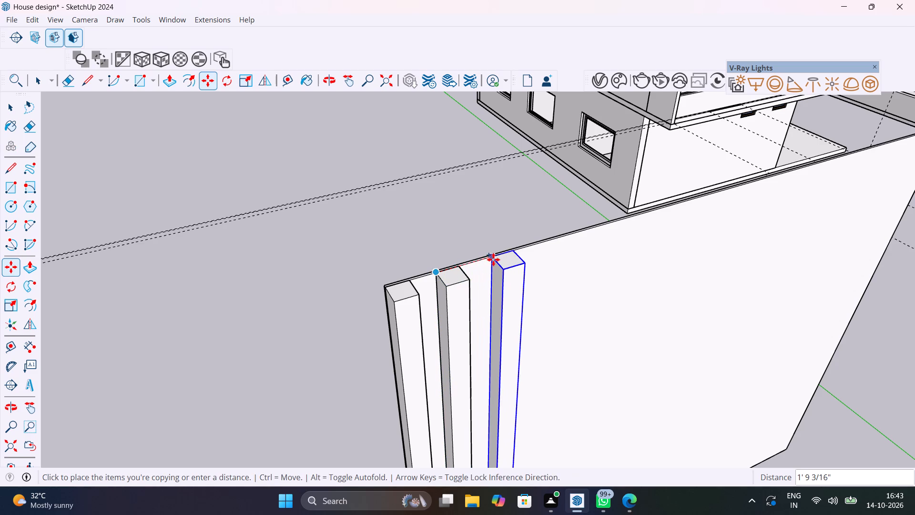
type("1.5'")
key("Return")
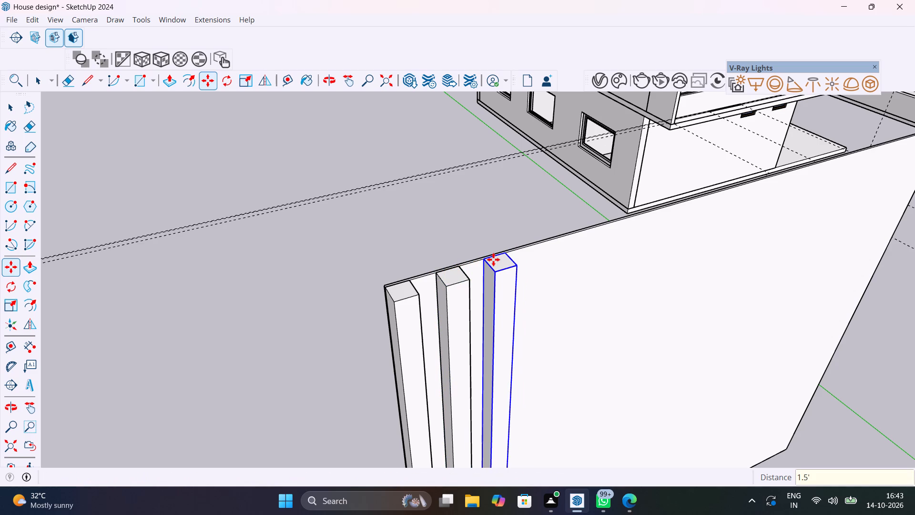
type("20*")
key("Return")
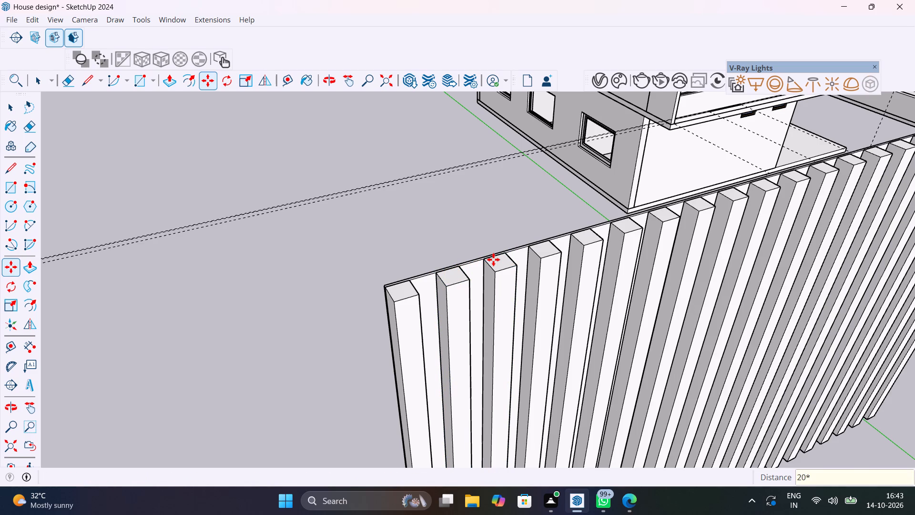
scroll(493, 259, "down", 12)
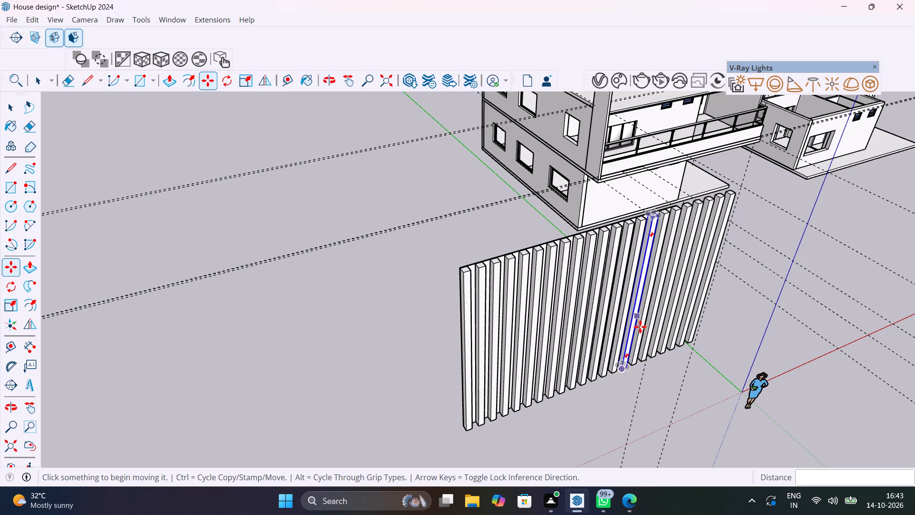
middle_click_drag(634, 369, 536, 404)
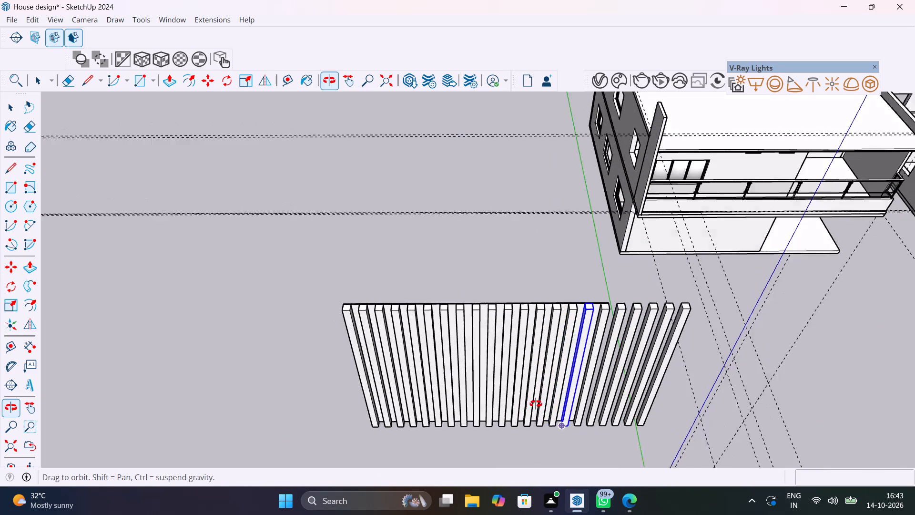
middle_click_drag(536, 404, 544, 399)
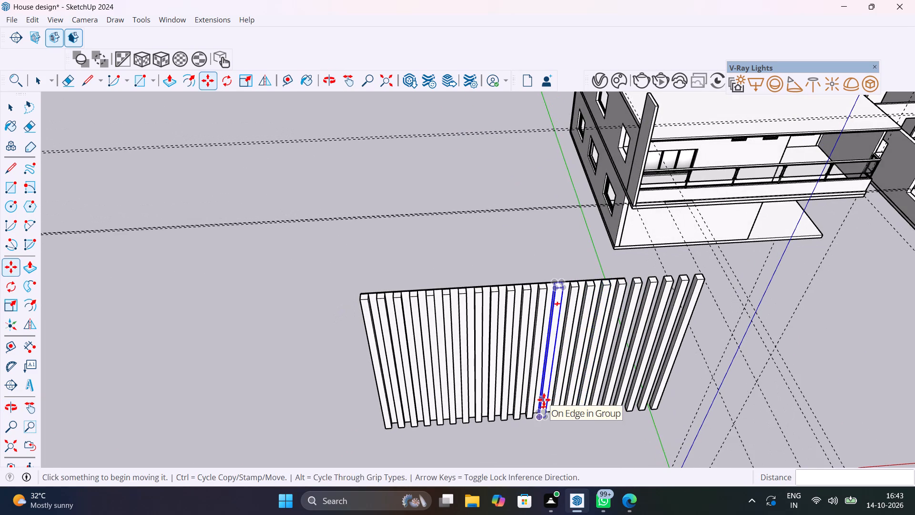
type("15")
key("asterisk")
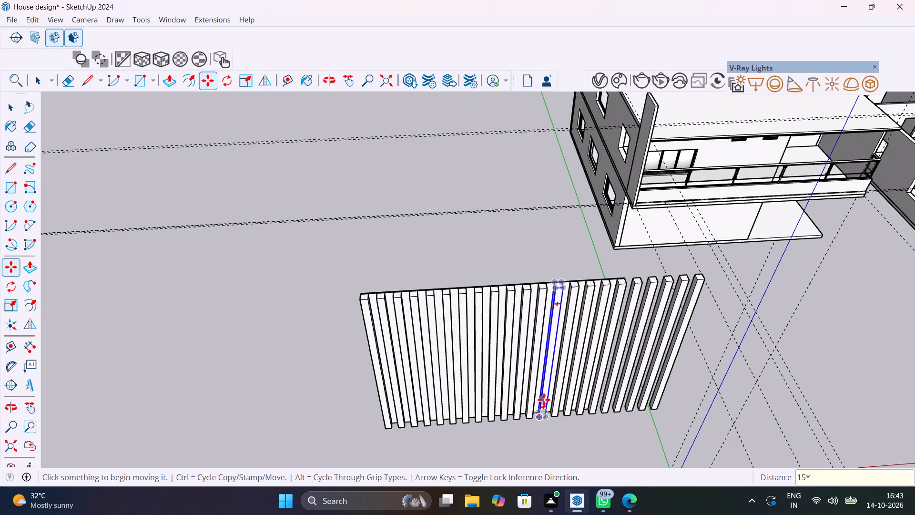
key("Return")
type("10*")
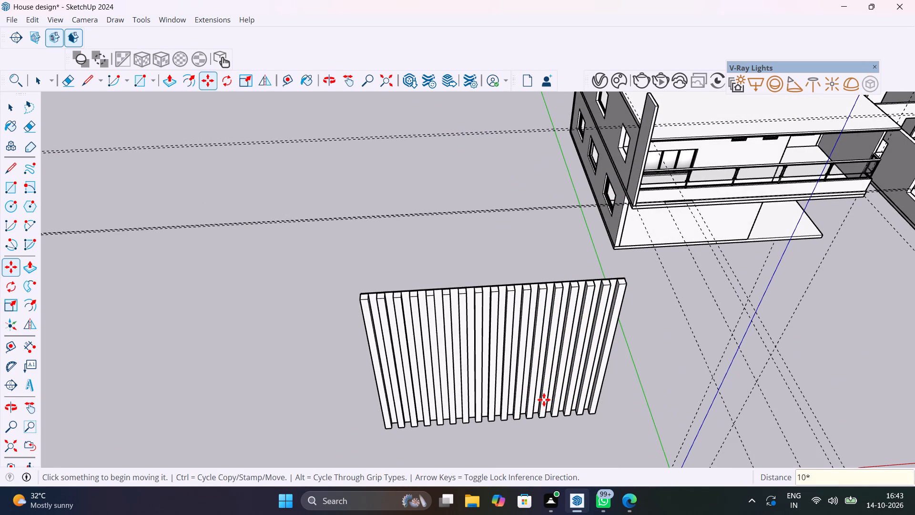
key("Return")
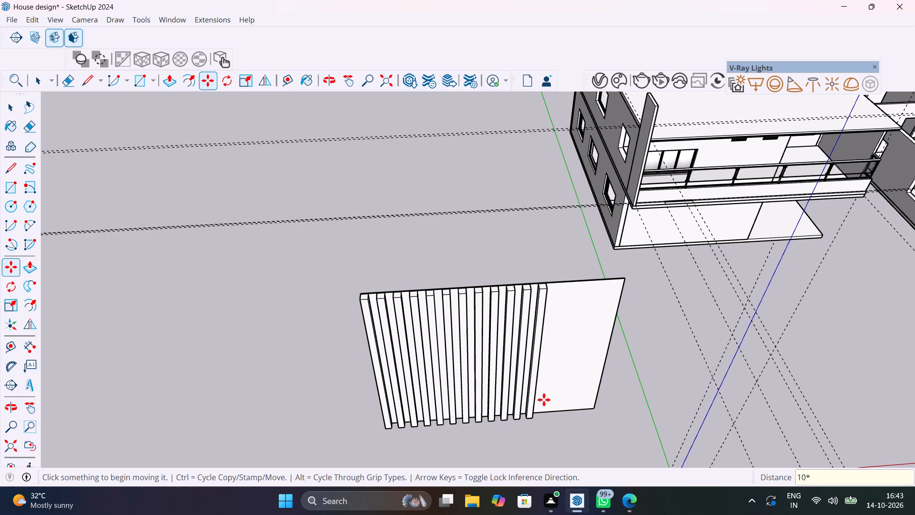
Move the backing panel about 5' 9" away from behind the row of posts.
key("space")
left_click(554, 388)
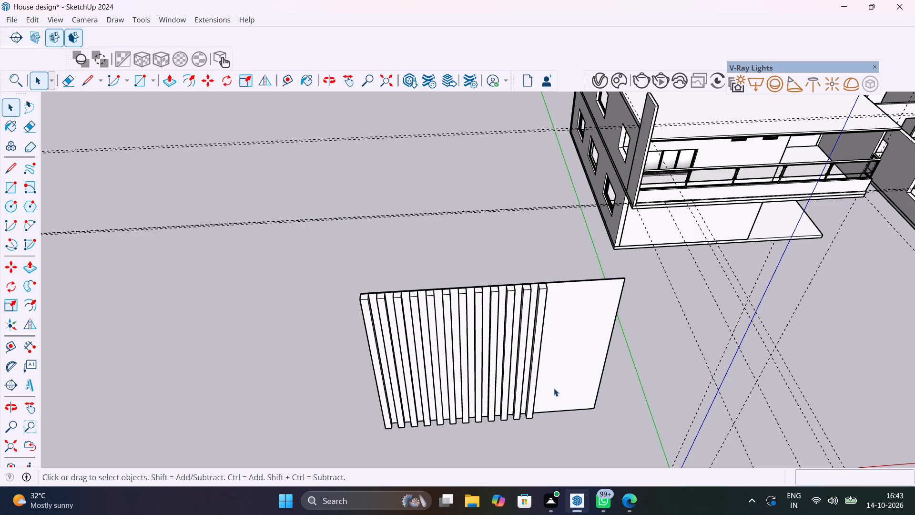
key("m")
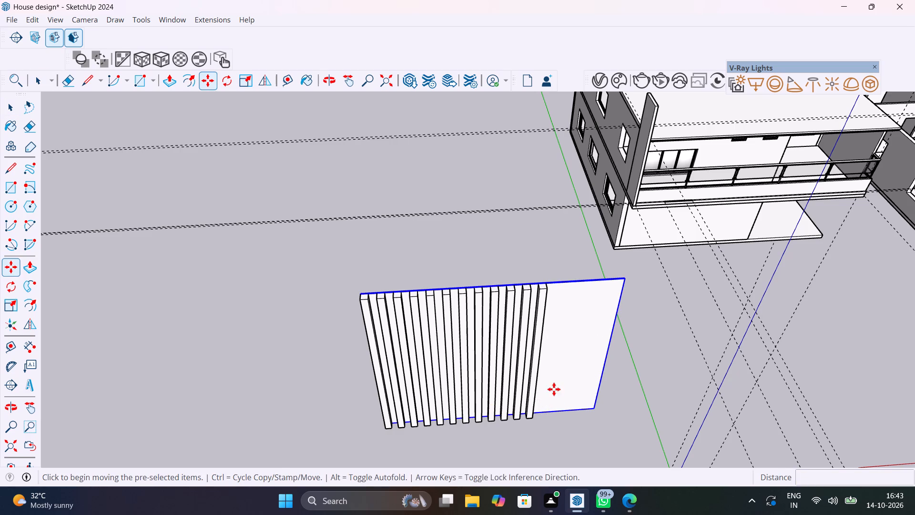
left_click(592, 408)
left_click(581, 371)
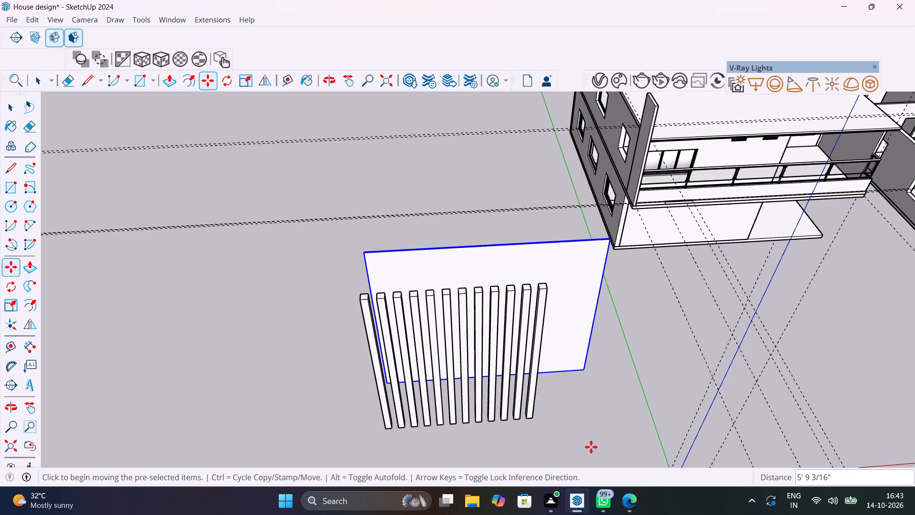
key("space")
left_click(583, 430)
Delete the stray short edge and the adjoining long edge along the narrow lower strip of the house's balcony front.
scroll(583, 406, "down", 7)
scroll(650, 272, "up", 14)
scroll(637, 294, "up", 11)
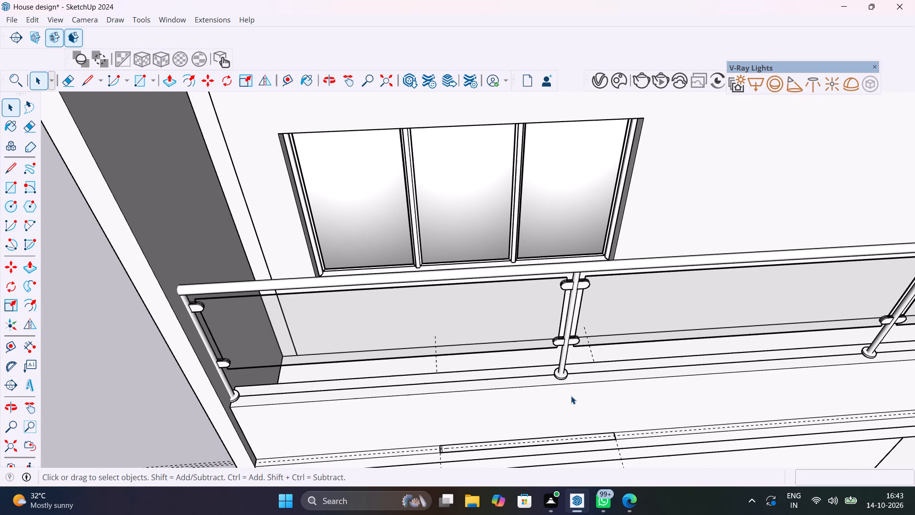
middle_click_drag(559, 393, 677, 271, "shift")
scroll(620, 323, "up", 10)
scroll(605, 335, "down", 6)
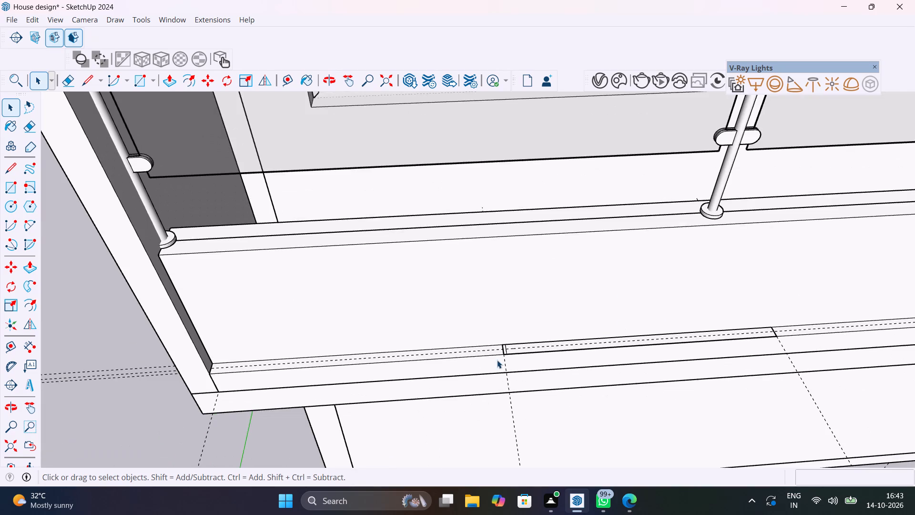
scroll(502, 352, "up", 11)
left_click(514, 352)
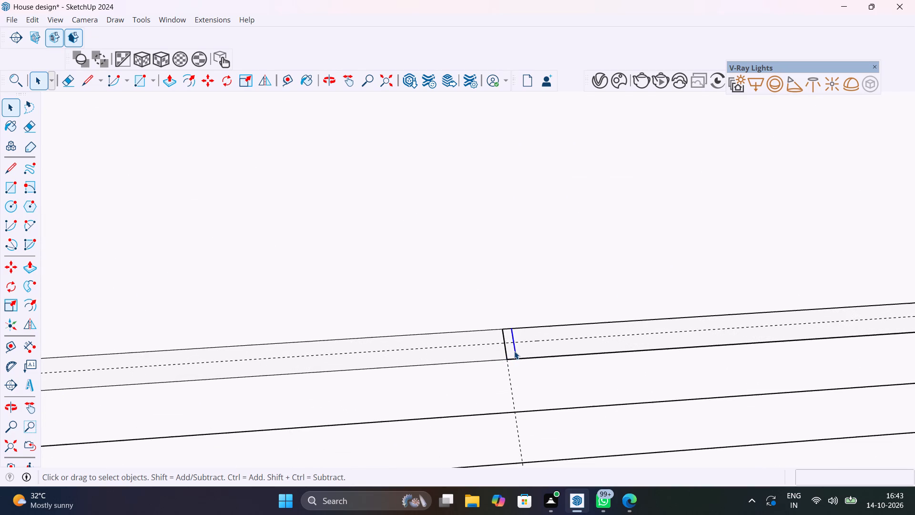
key("Delete")
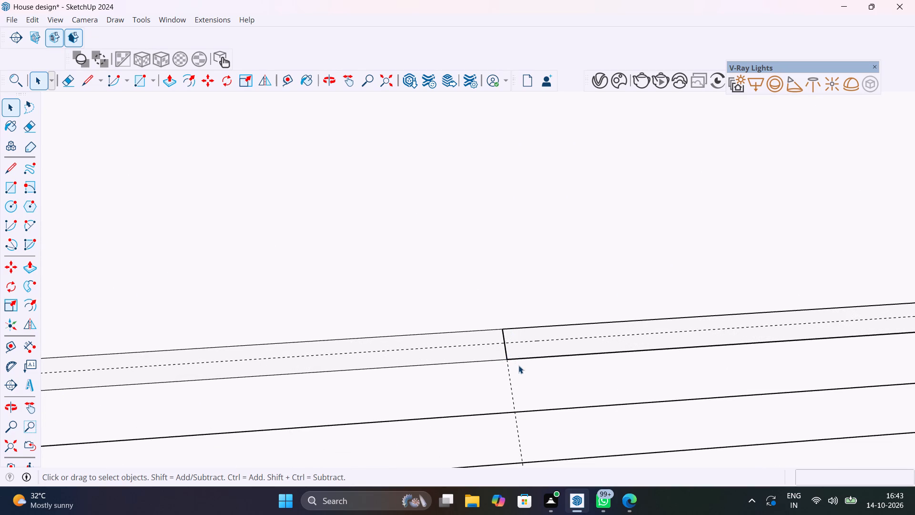
left_click(527, 357)
key("Delete")
Select only the backing panel and move it well clear of the posts onto open ground.
scroll(532, 363, "down", 7)
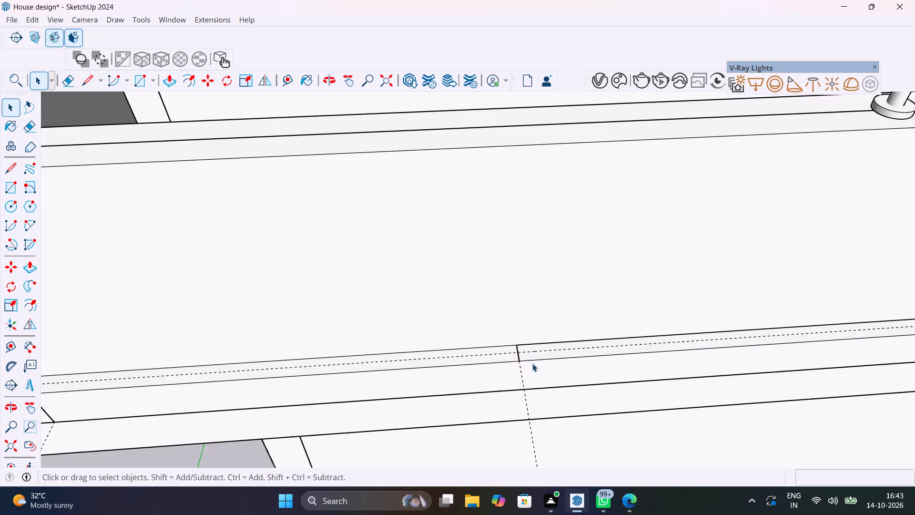
scroll(532, 363, "down", 8)
scroll(532, 363, "down", 20)
scroll(532, 363, "down", 10)
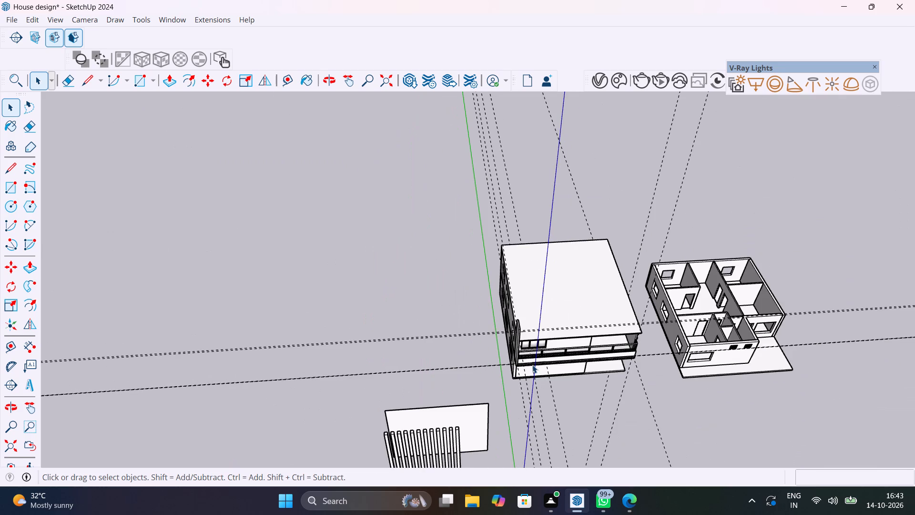
middle_click_drag(449, 424, 601, 296, "shift")
left_click(588, 310)
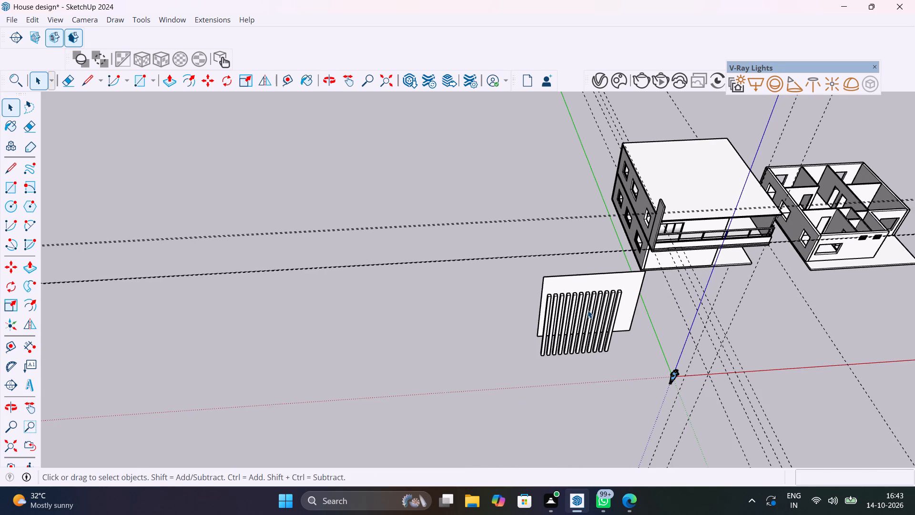
scroll(588, 311, "up", 6)
left_click_drag(656, 385, 431, 279)
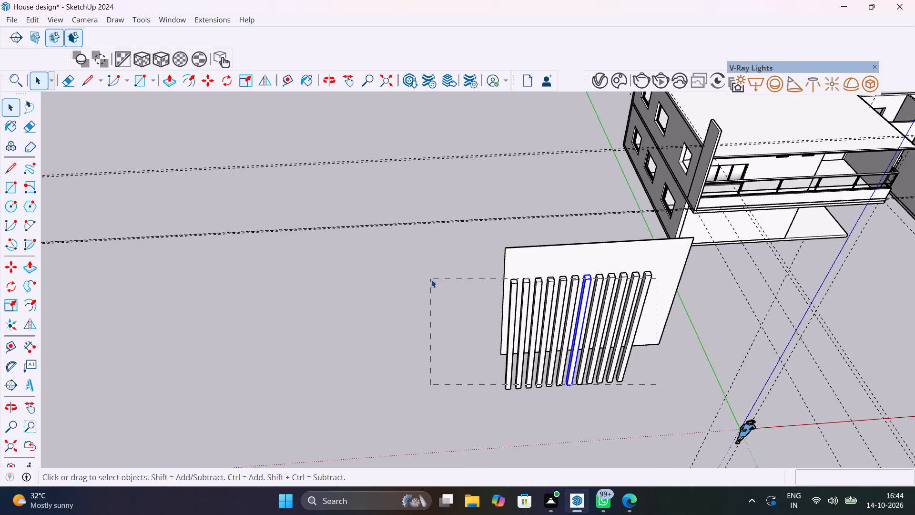
left_click_drag(431, 279, 429, 270)
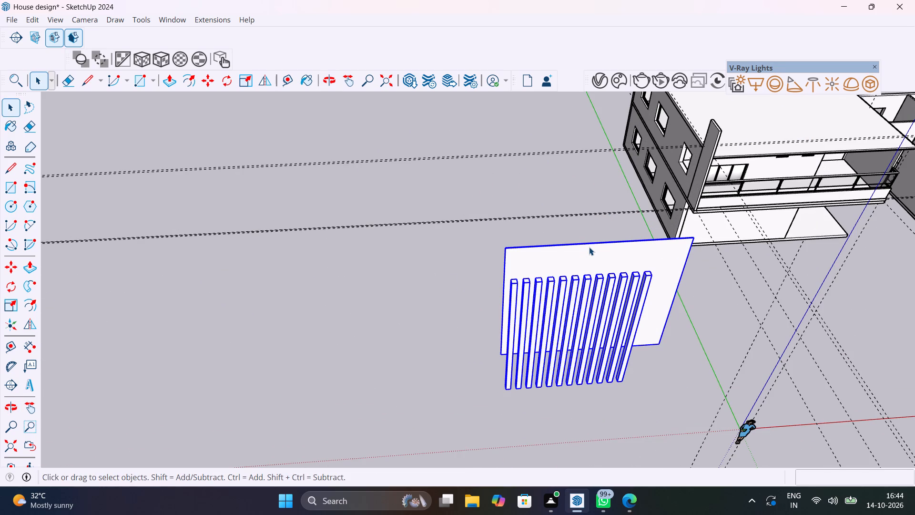
left_click(589, 247)
key("m")
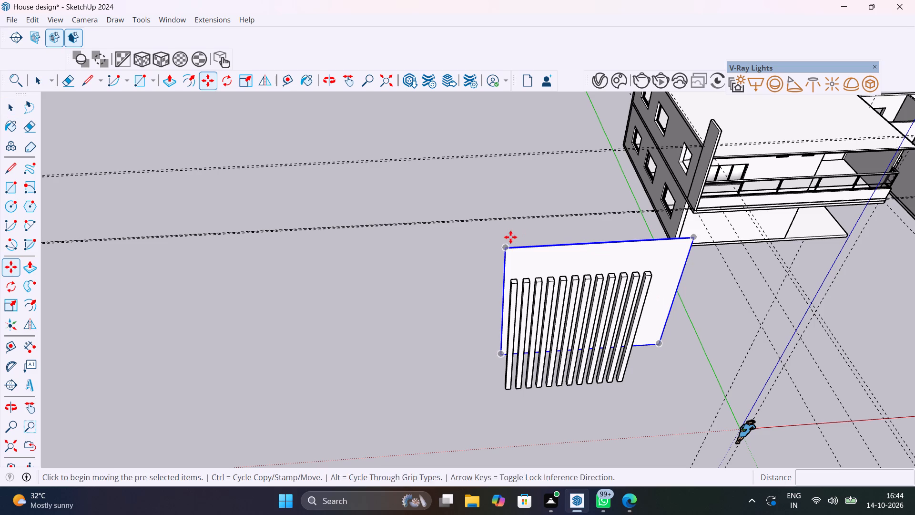
left_click(504, 251)
left_click(117, 231)
key("c")
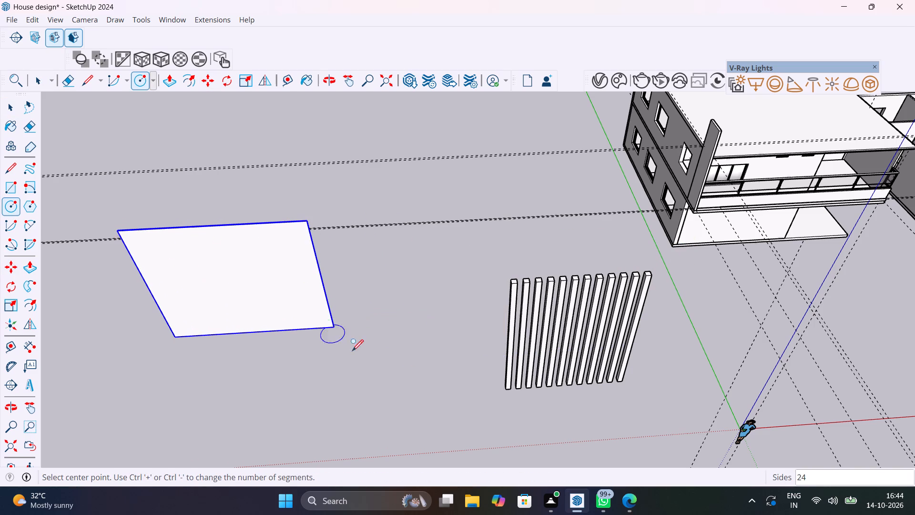
Select the entire row of posts and make it a single group.
key("space")
left_click_drag(630, 409, 525, 256)
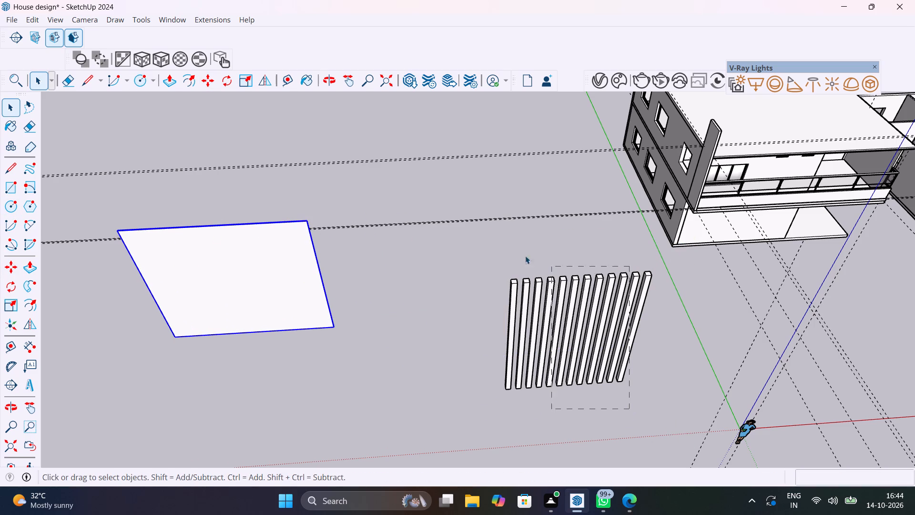
left_click_drag(525, 256, 504, 245)
right_click(504, 245)
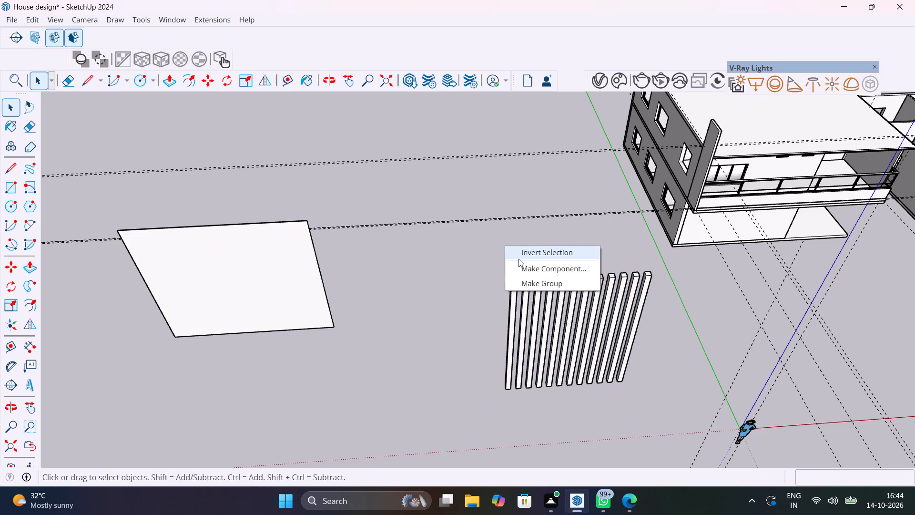
left_click(539, 287)
left_click(537, 245)
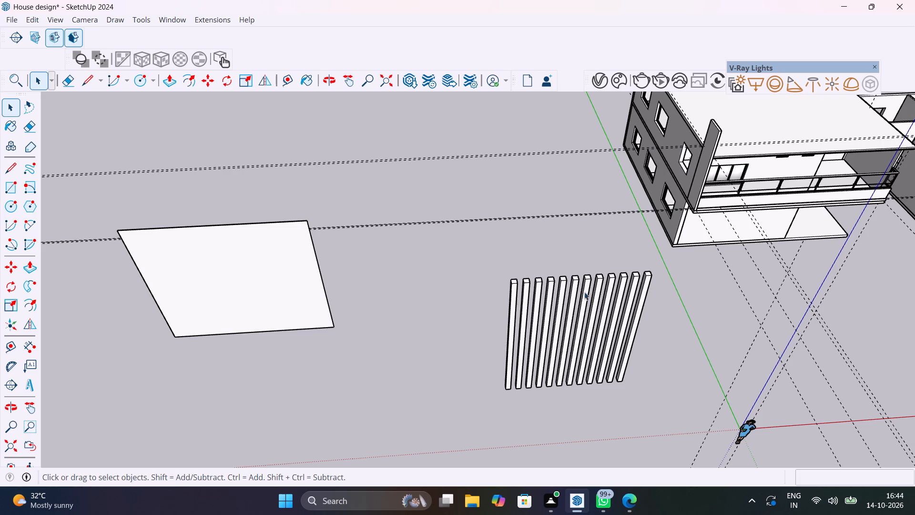
left_click_drag(652, 384, 523, 243)
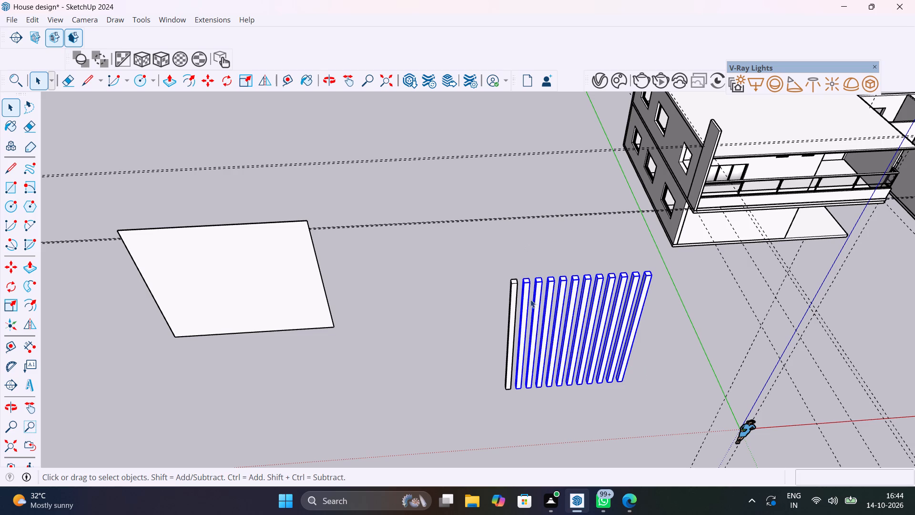
left_click(513, 345, "shift")
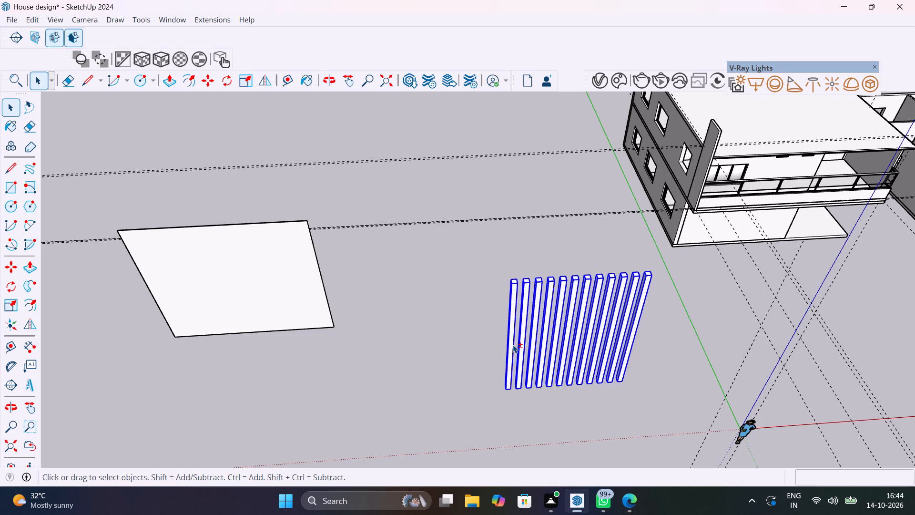
right_click(513, 345, "shift")
left_click(563, 161, "shift")
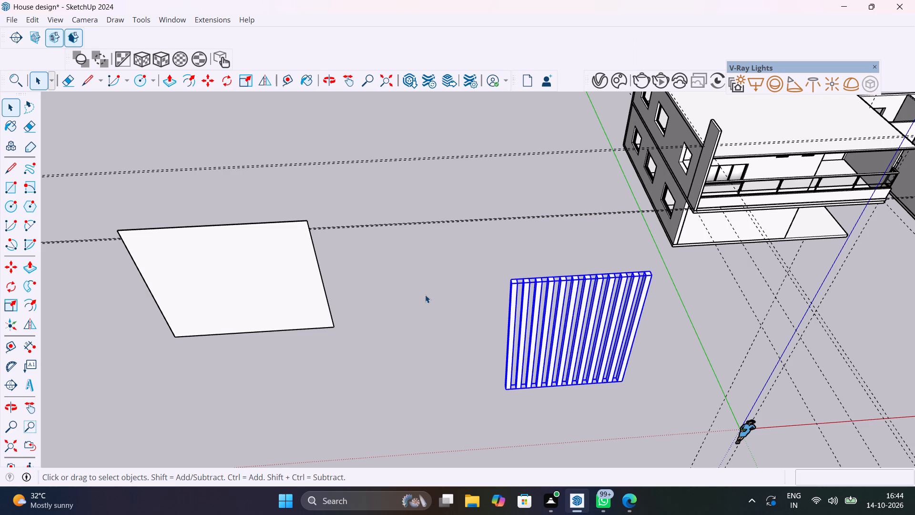
key("space")
left_click(425, 298)
Move the post group by its bottom back corner from the open ground onto the narrow strip along the house's balcony front.
left_click(508, 387)
key("m")
scroll(501, 383, "up", 11)
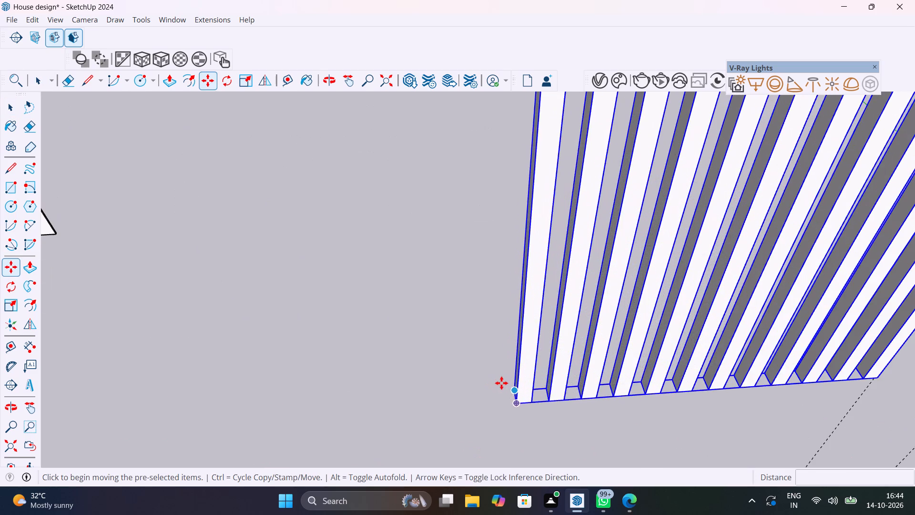
middle_click_drag(505, 386, 620, 388)
scroll(620, 388, "up", 1)
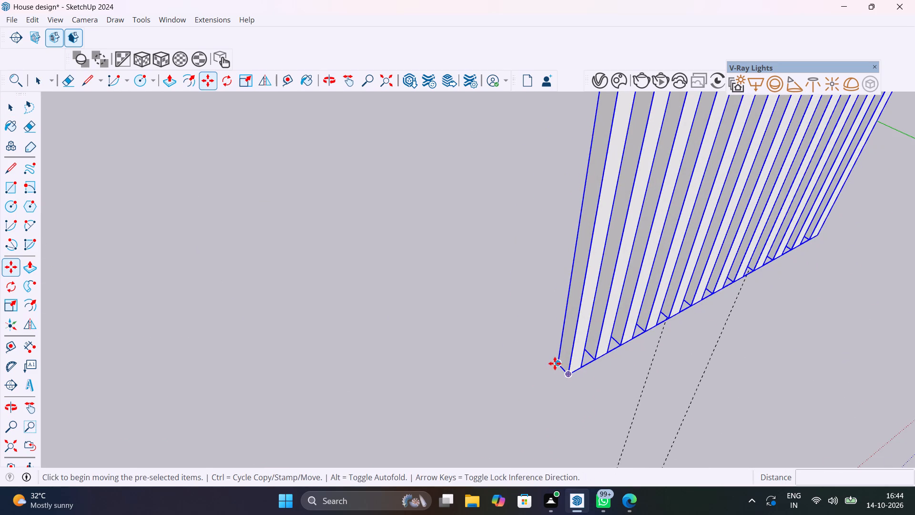
left_click(555, 363)
scroll(625, 257, "down", 20)
scroll(625, 257, "down", 8)
scroll(673, 195, "up", 3)
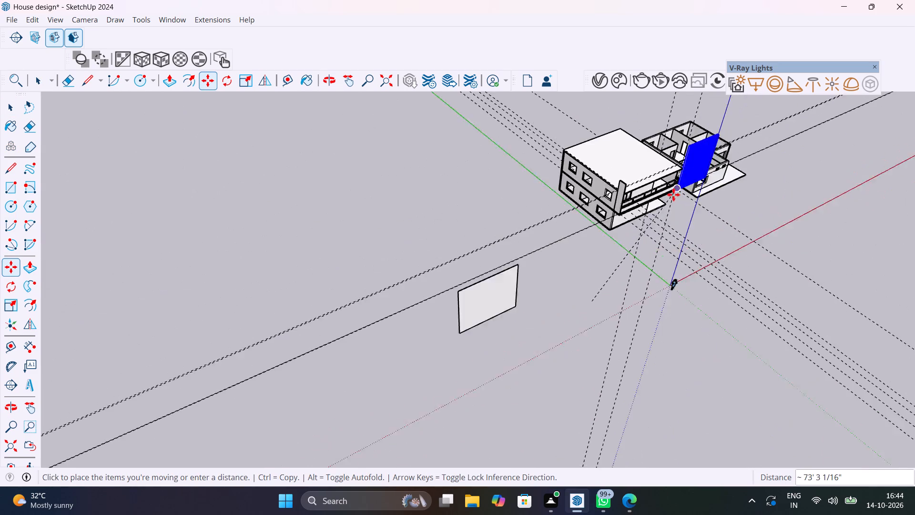
scroll(673, 195, "up", 20)
scroll(673, 195, "up", 2)
scroll(367, 243, "up", 13)
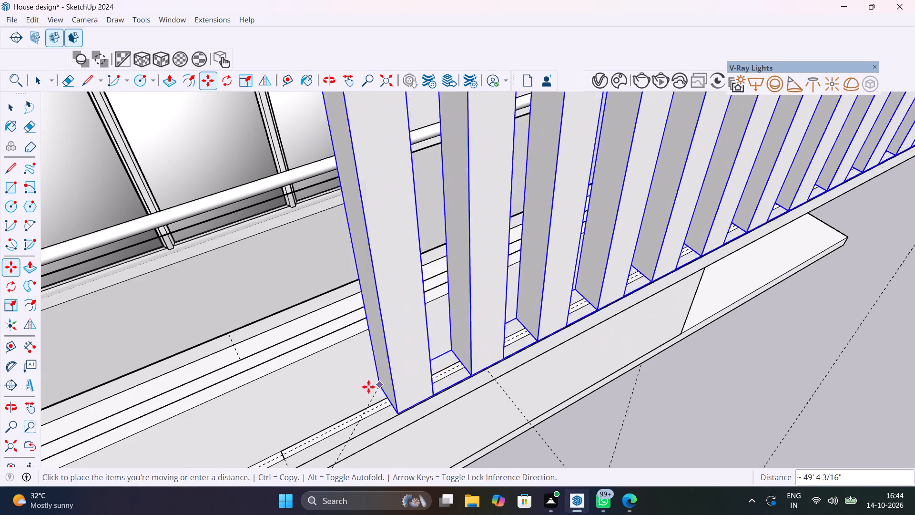
middle_click_drag(346, 388, 527, 256)
scroll(527, 255, "up", 1, "shift")
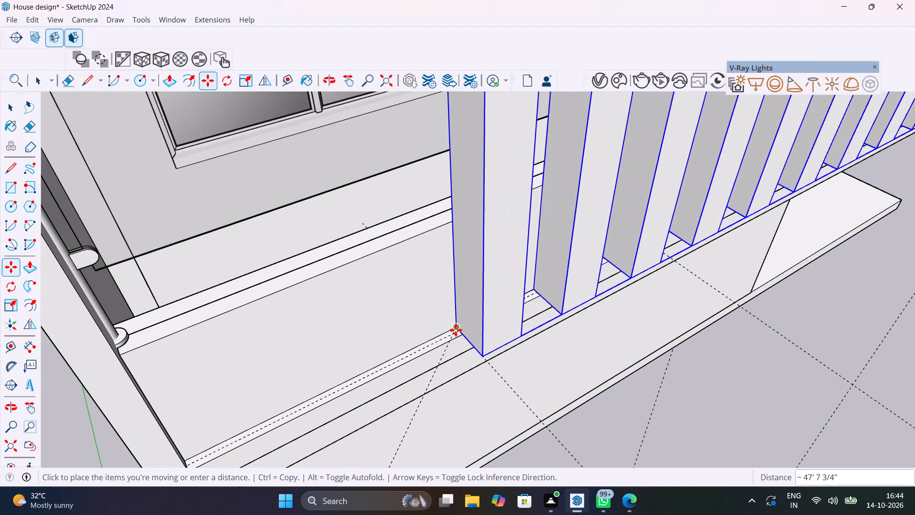
scroll(456, 330, "up", 13)
scroll(470, 324, "down", 4)
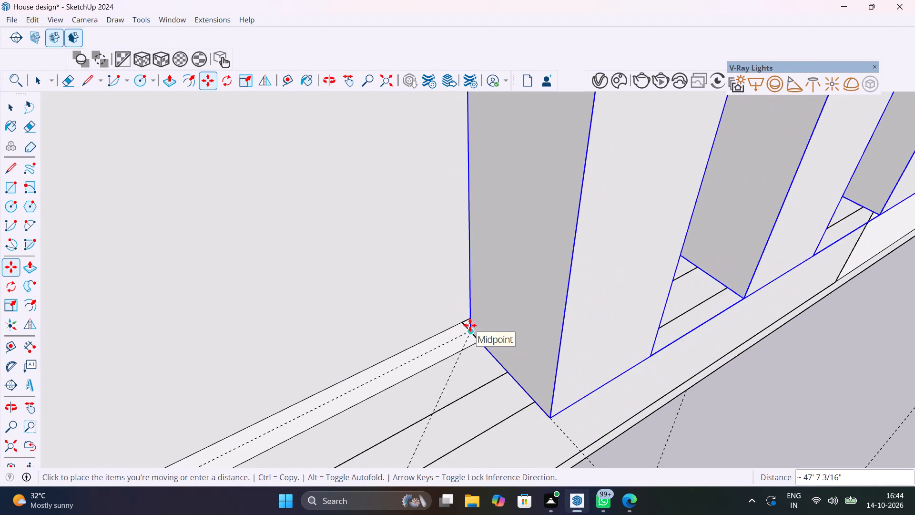
Place the row of vertical slats being moved onto the balcony's edge strip and finish the move.
left_click(466, 322)
scroll(495, 345, "down", 20)
scroll(495, 345, "down", 4)
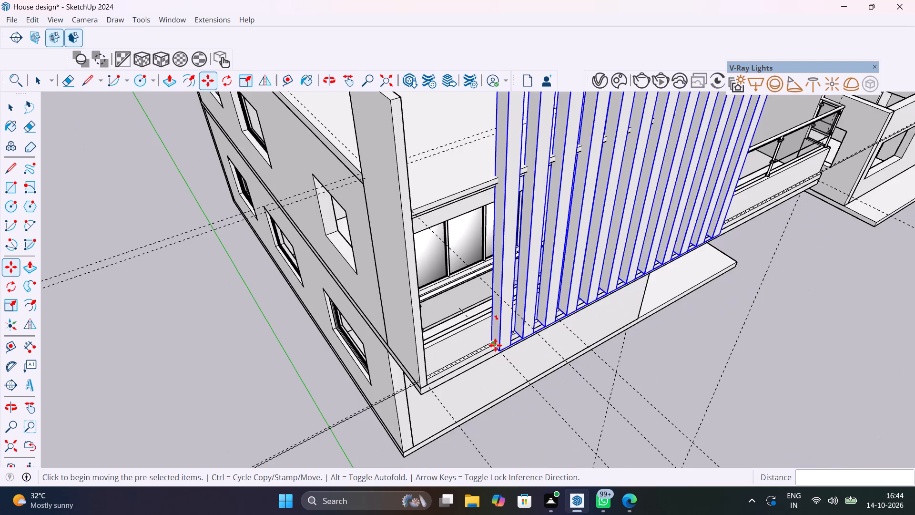
scroll(495, 345, "down", 7)
key("space")
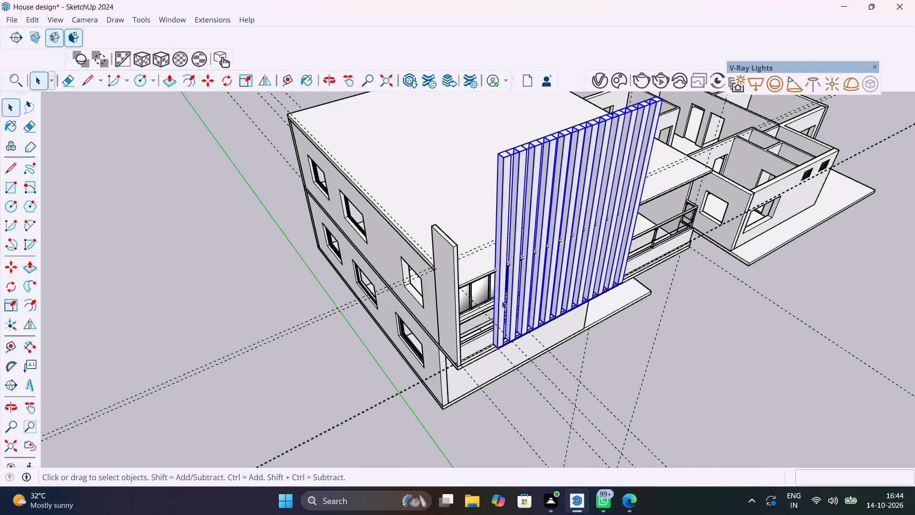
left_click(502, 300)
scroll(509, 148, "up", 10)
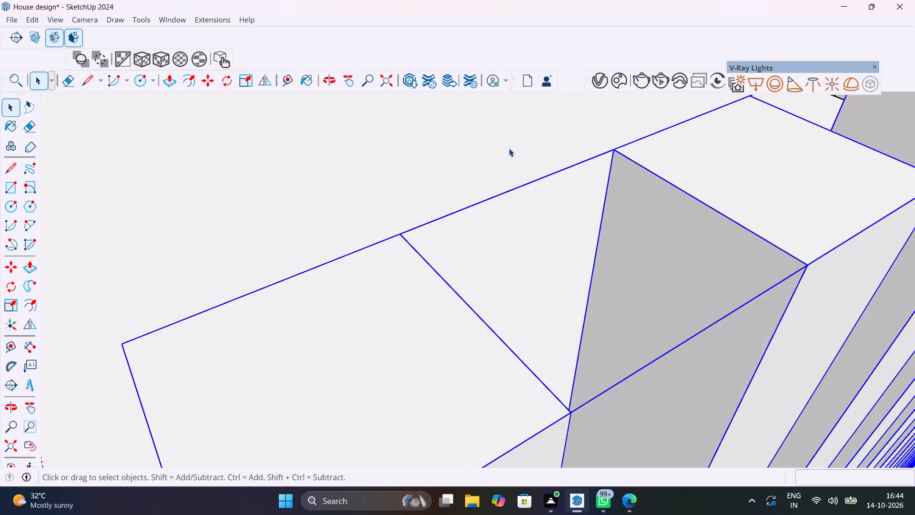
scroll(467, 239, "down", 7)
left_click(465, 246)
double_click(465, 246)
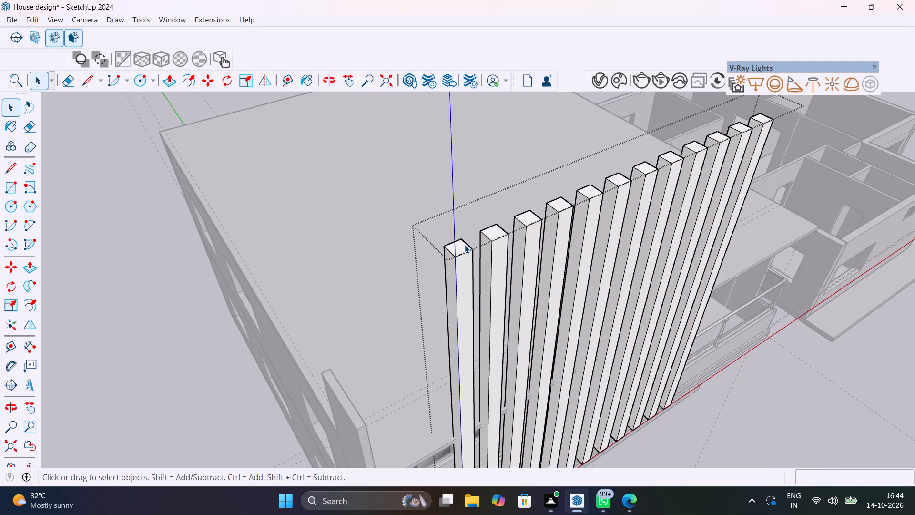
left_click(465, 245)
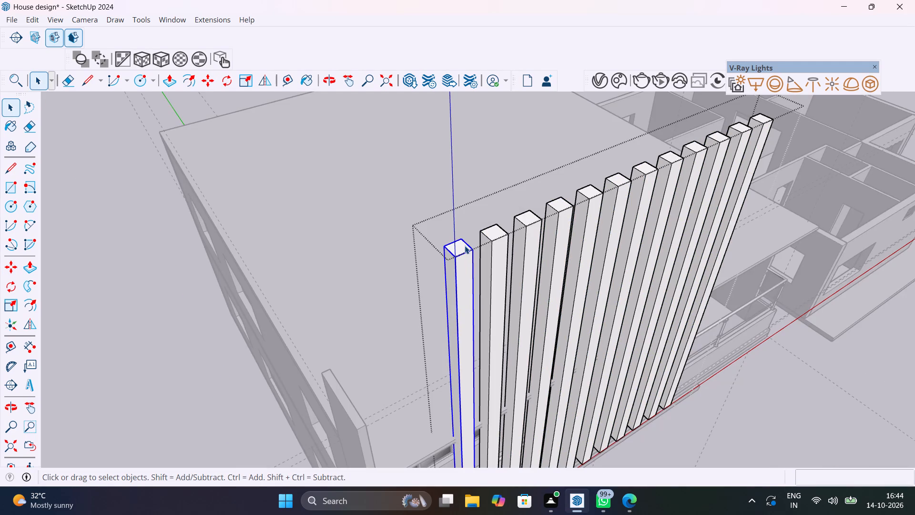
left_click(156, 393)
Convert the row of vertical slats from a group into a component, keeping the default definition settings.
left_click(461, 307)
right_click(461, 307)
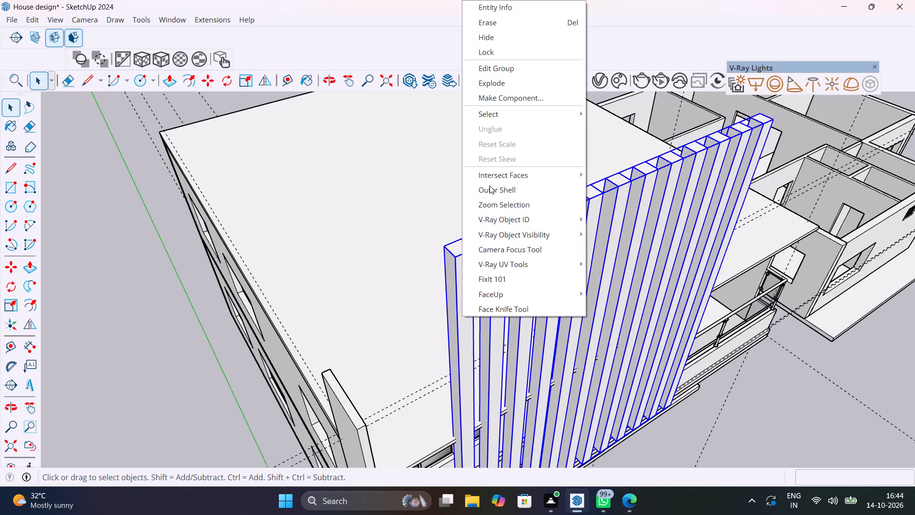
left_click(508, 98)
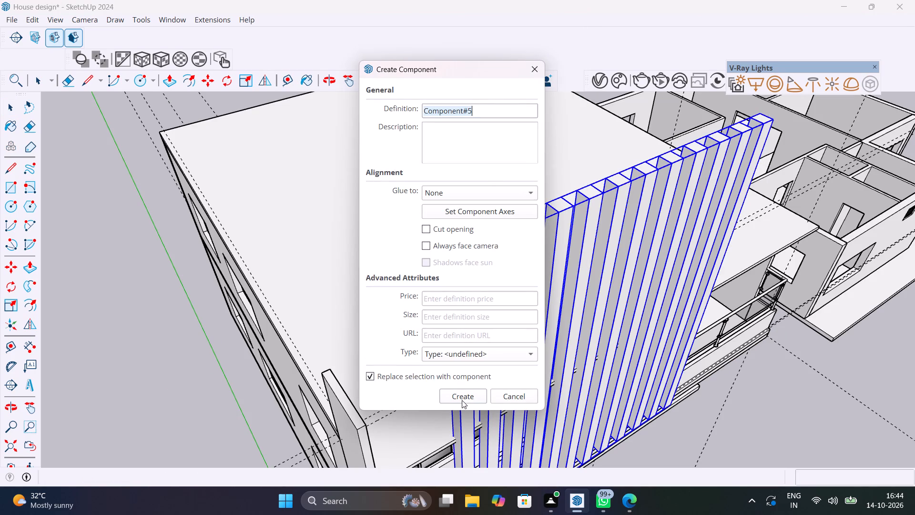
left_click(462, 398)
Open the first slat inside the component and push its top face down about 11' 11 13/16".
double_click(461, 252)
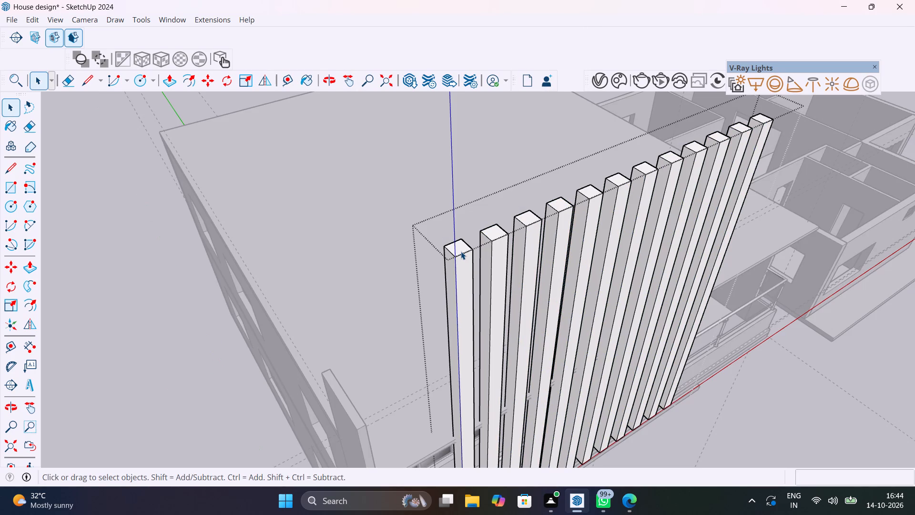
left_click(461, 251)
double_click(461, 250)
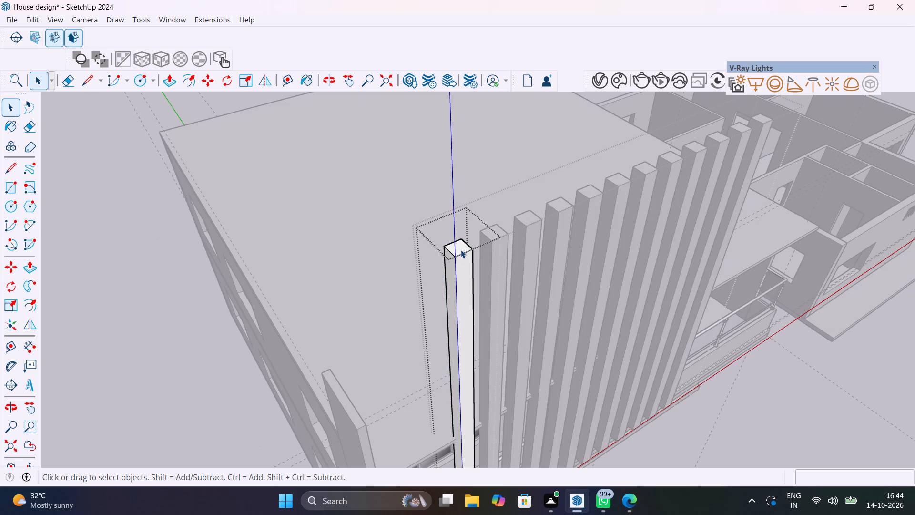
key("p")
left_click(461, 250)
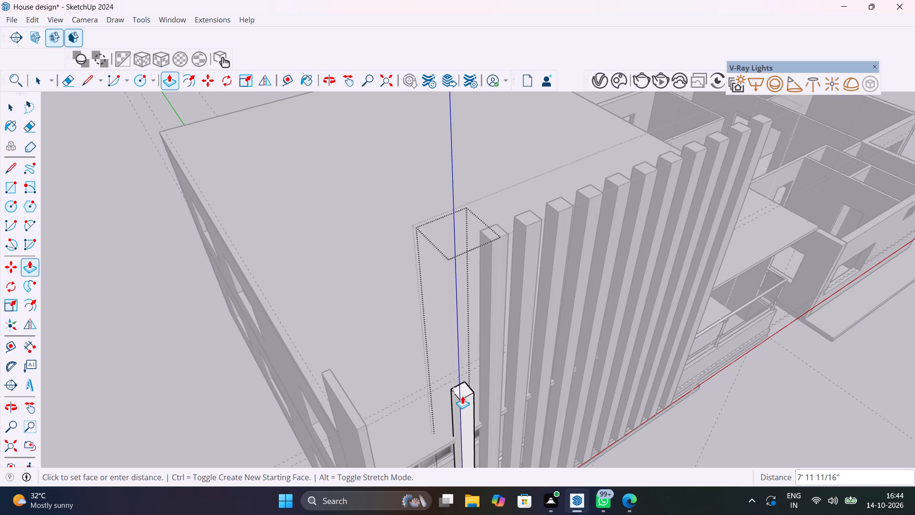
middle_click_drag(464, 438, 483, 208, "shift")
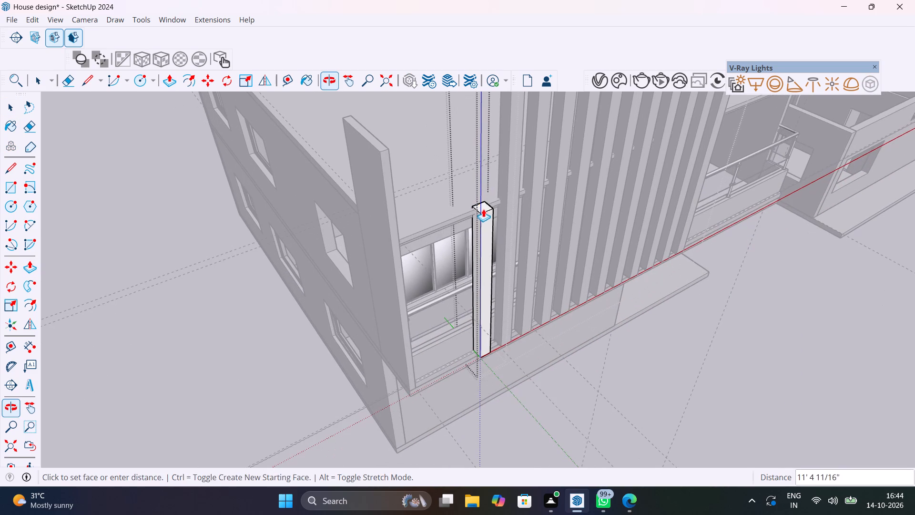
scroll(480, 227, "up", 9)
middle_click_drag(480, 226, 480, 226)
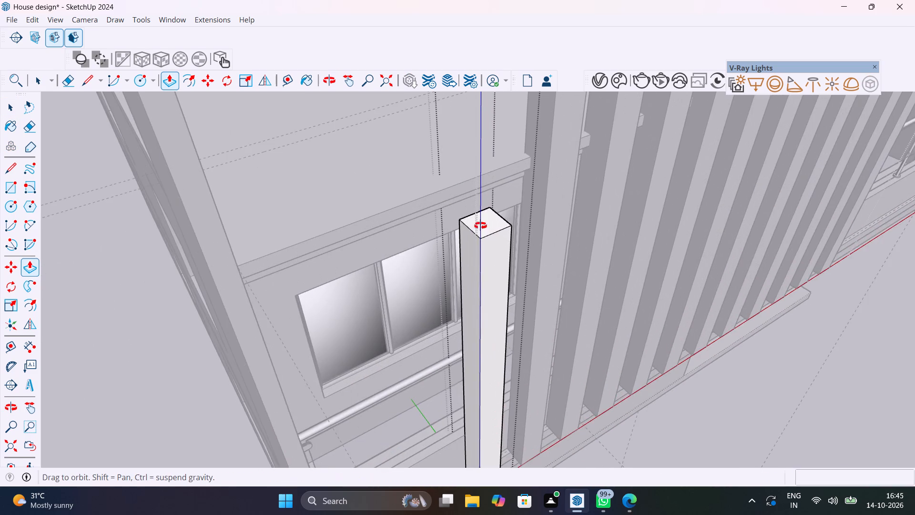
middle_click_drag(480, 226, 551, 146)
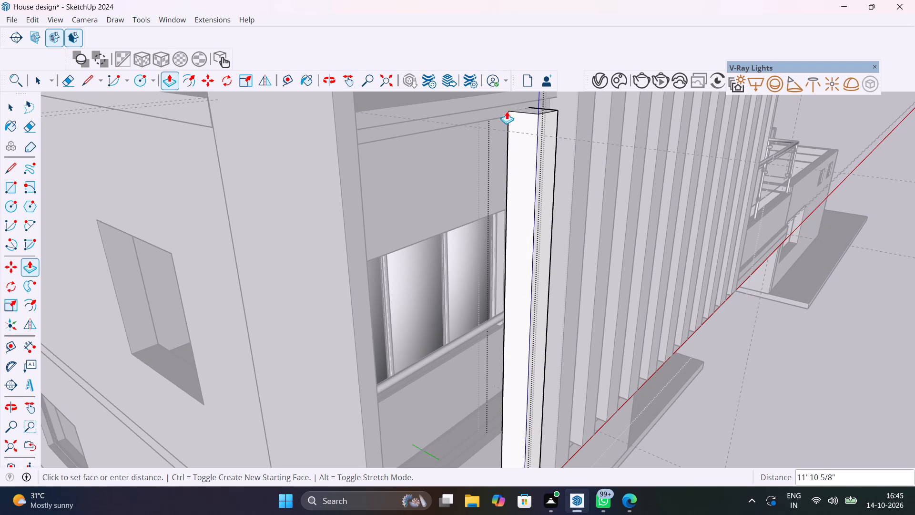
left_click(491, 116)
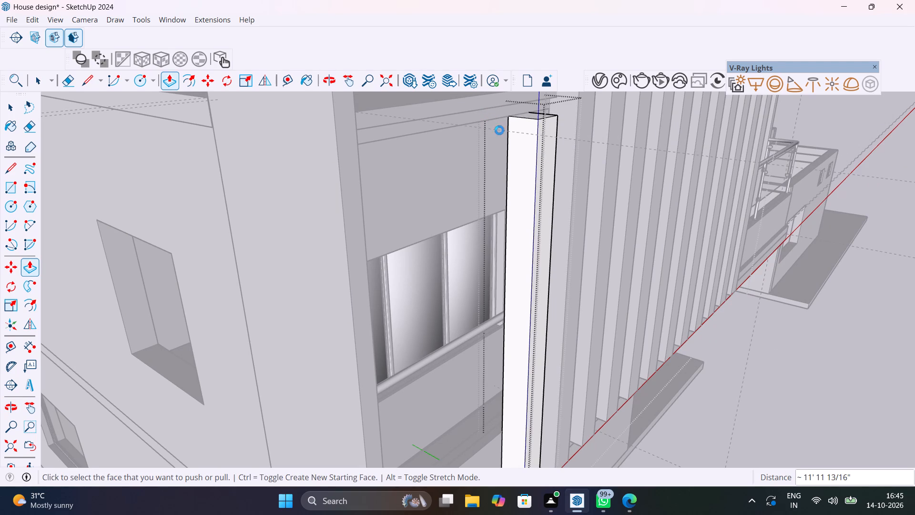
Push the first slat's front face inward about 4 1/16" and close the slat and its component.
scroll(499, 129, "down", 7)
left_click(536, 294)
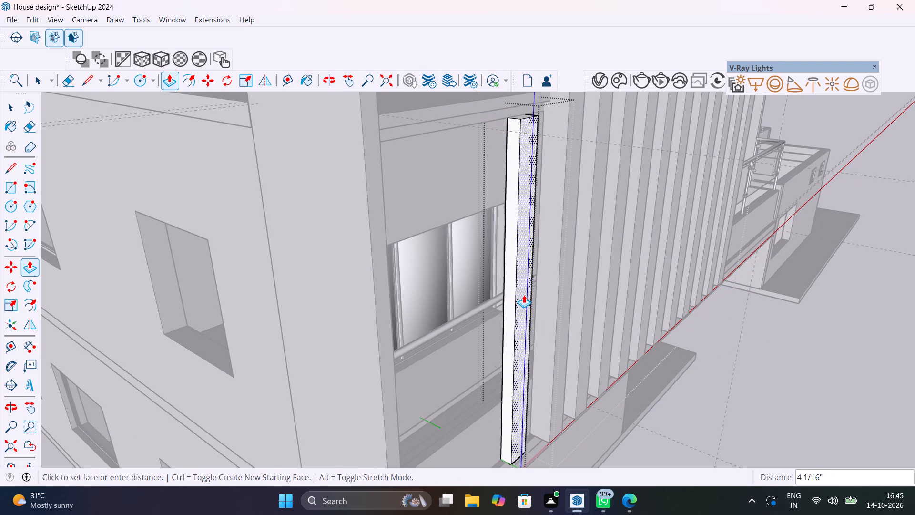
left_click(524, 295)
key("space")
left_click(798, 412)
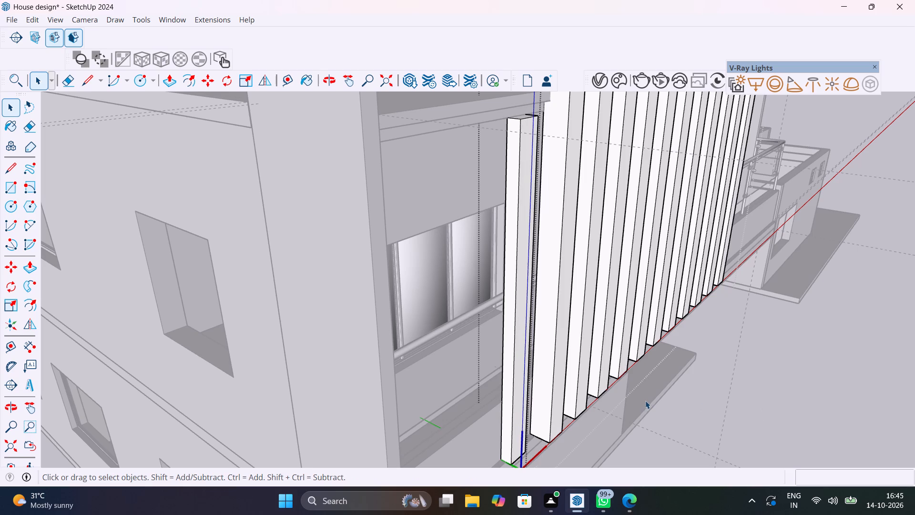
scroll(605, 409, "down", 1)
middle_click_drag(600, 407, 574, 299)
left_click(844, 350)
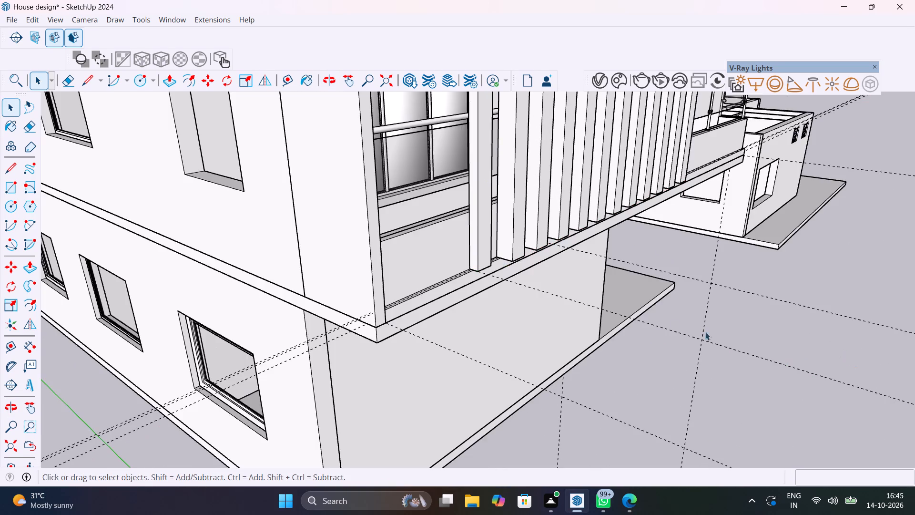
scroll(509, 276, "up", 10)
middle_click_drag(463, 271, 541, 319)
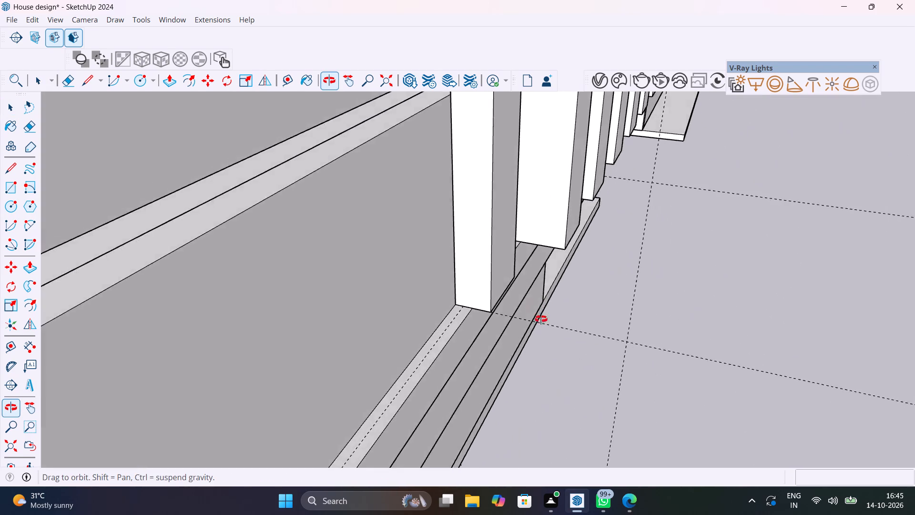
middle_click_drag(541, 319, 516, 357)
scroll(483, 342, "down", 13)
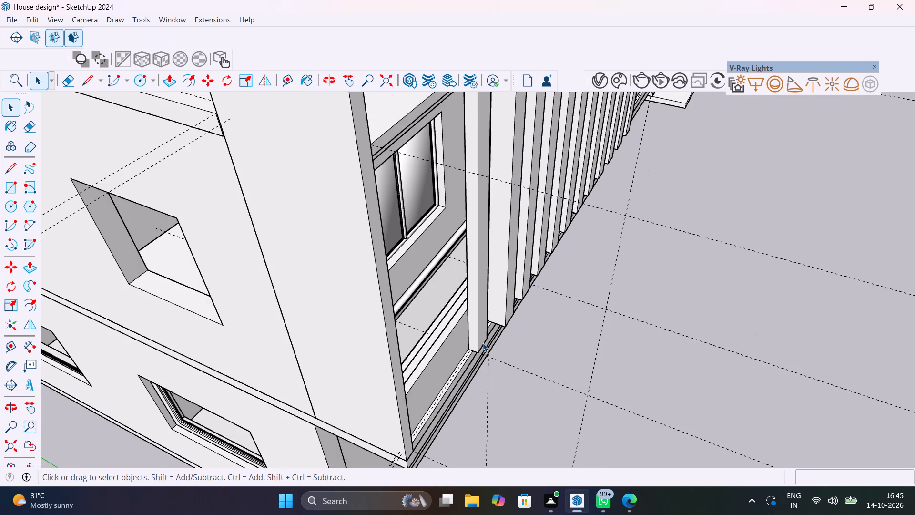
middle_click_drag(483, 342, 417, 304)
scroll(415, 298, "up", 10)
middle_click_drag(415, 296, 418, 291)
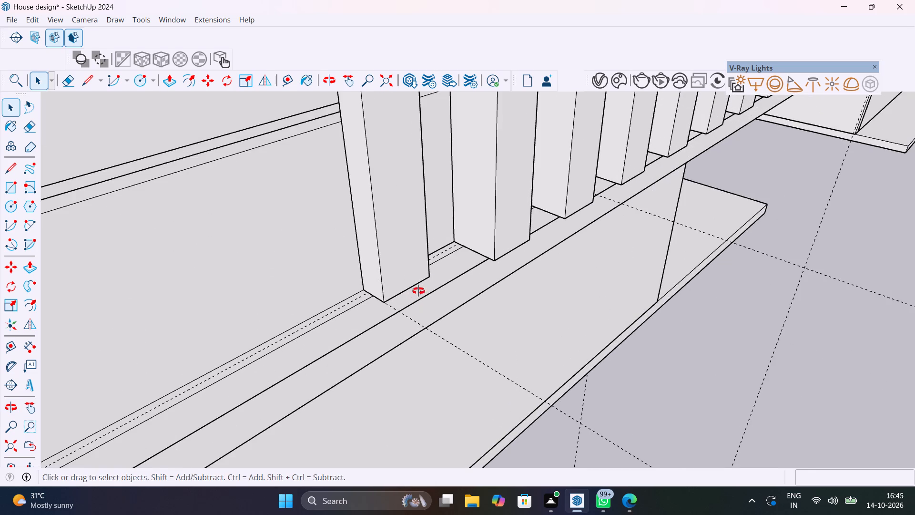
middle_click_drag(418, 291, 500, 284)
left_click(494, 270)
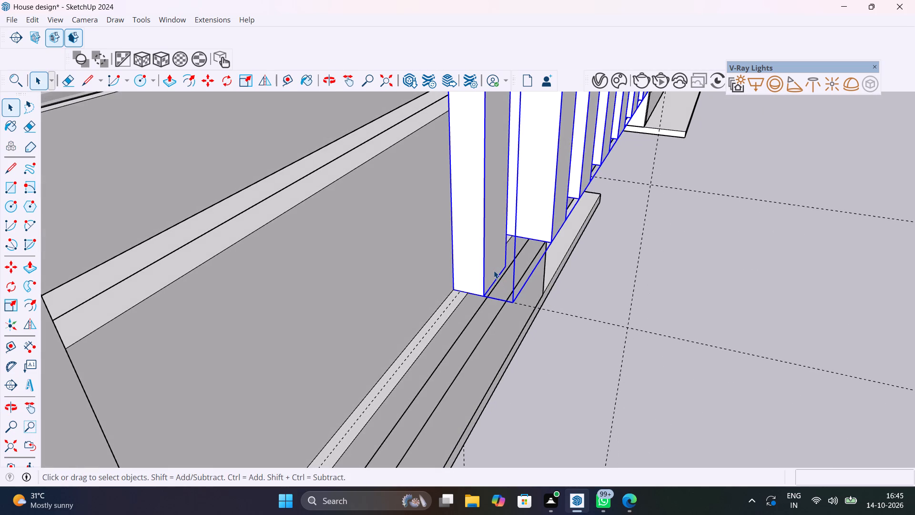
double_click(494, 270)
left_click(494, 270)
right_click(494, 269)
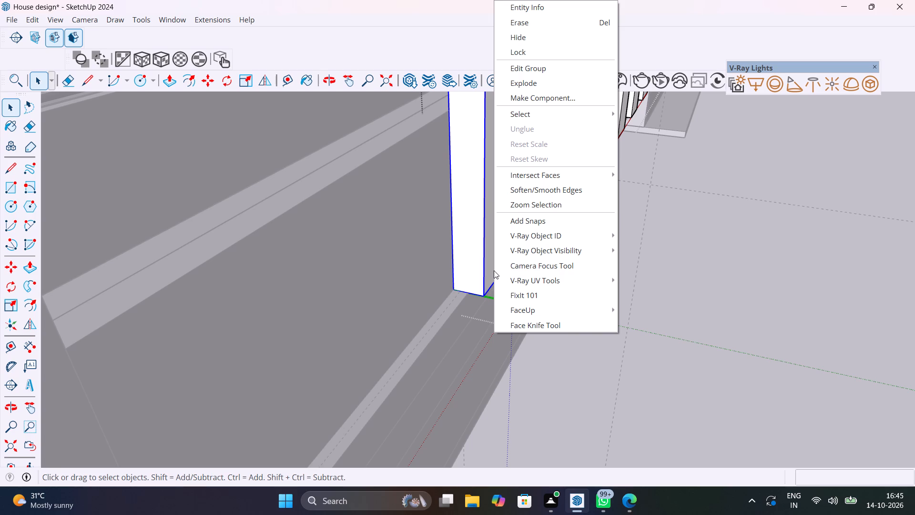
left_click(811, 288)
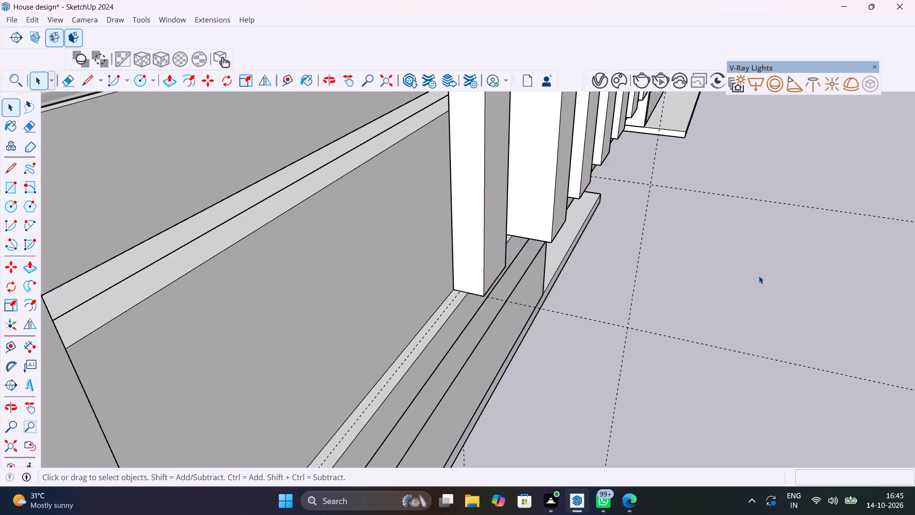
Reopen the first slat and push its front face inward another 2 1/4" to the edge of the balcony strip.
left_click(492, 257)
triple_click(492, 257)
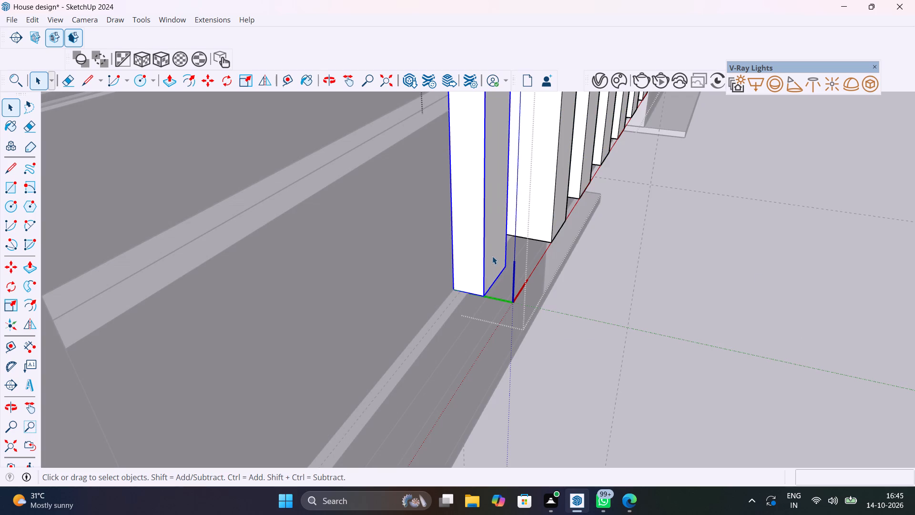
left_click(492, 256)
left_click(492, 257)
left_click(495, 250)
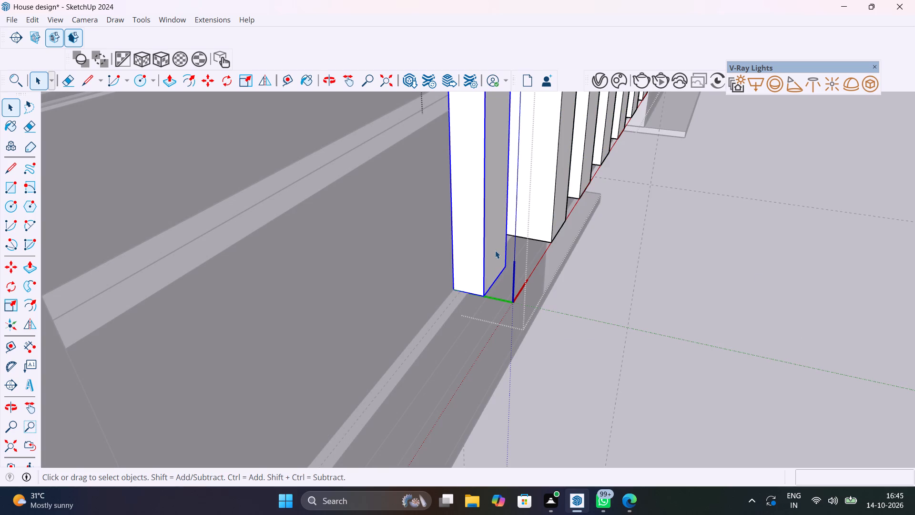
triple_click(495, 251)
key("p")
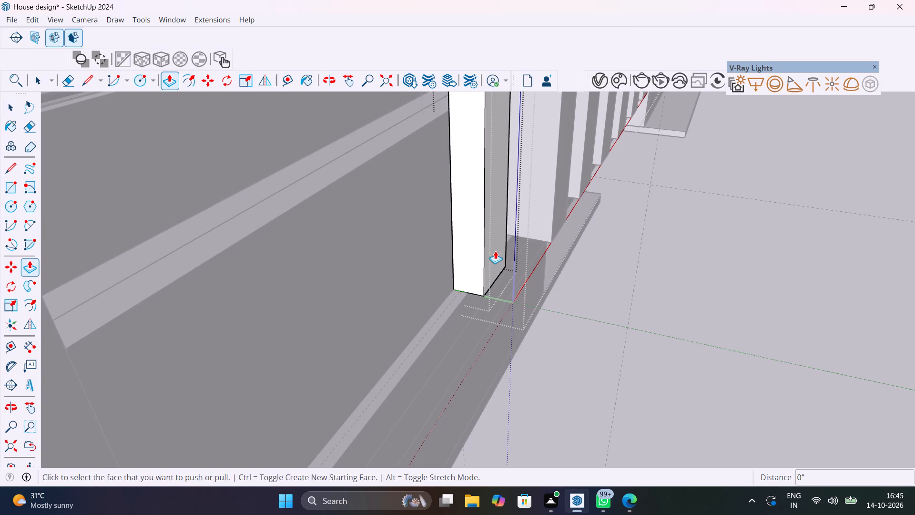
left_click(495, 251)
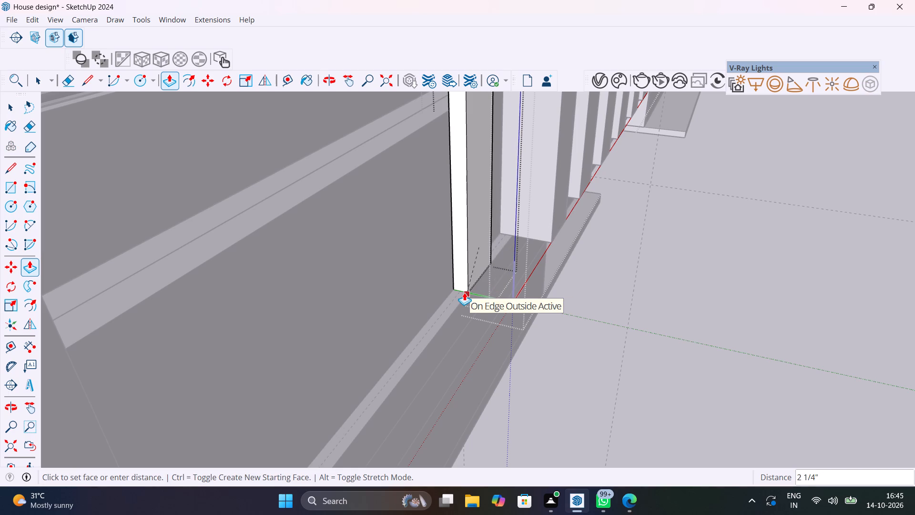
left_click(464, 292)
key("space")
left_click(742, 291)
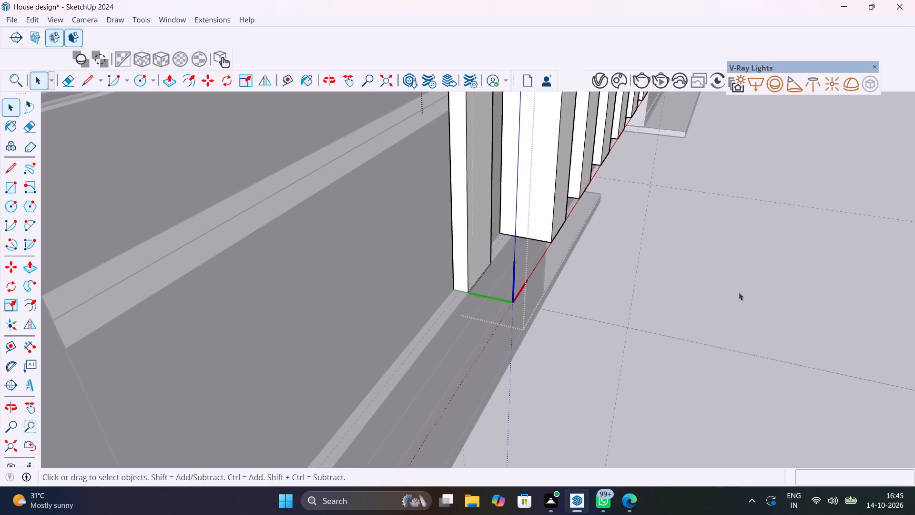
Open the second slat and push its front face inward to line up with the first slat.
scroll(663, 318, "down", 12)
middle_click_drag(663, 318, 538, 341)
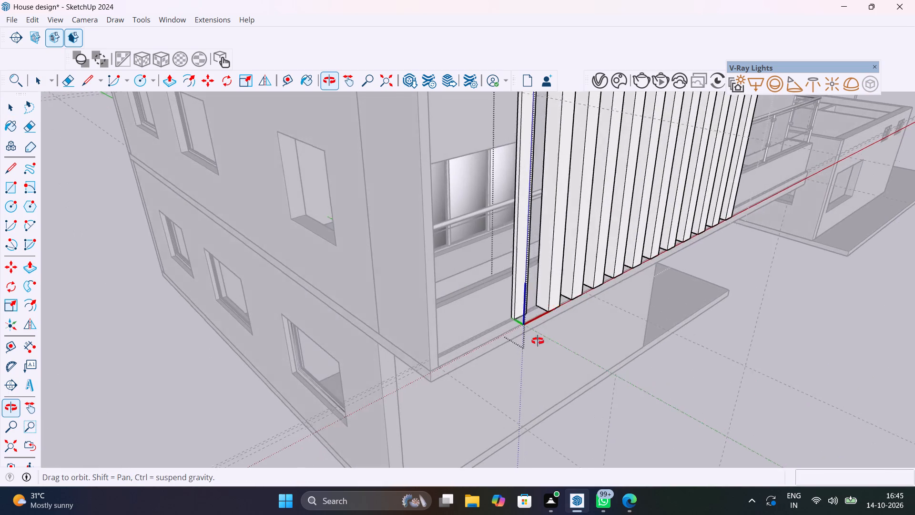
middle_click_drag(538, 341, 526, 357)
left_click(531, 335)
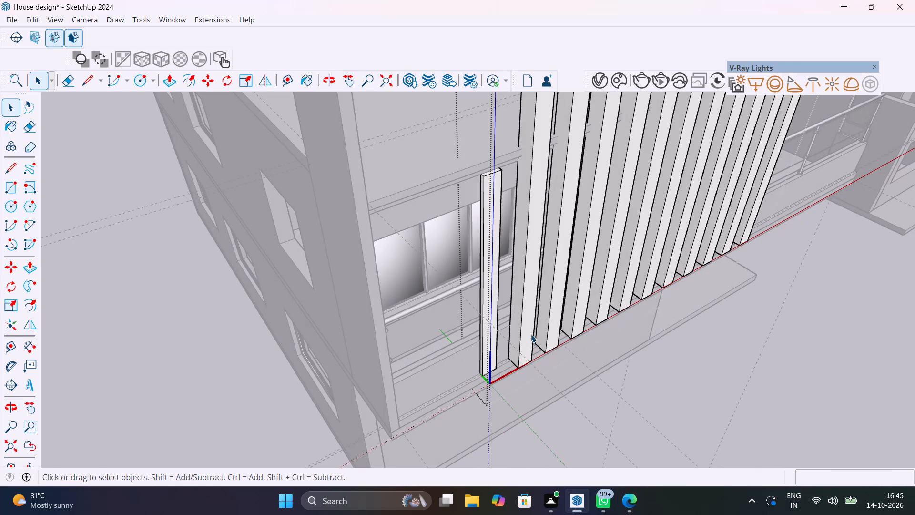
double_click(529, 342)
left_click(529, 343)
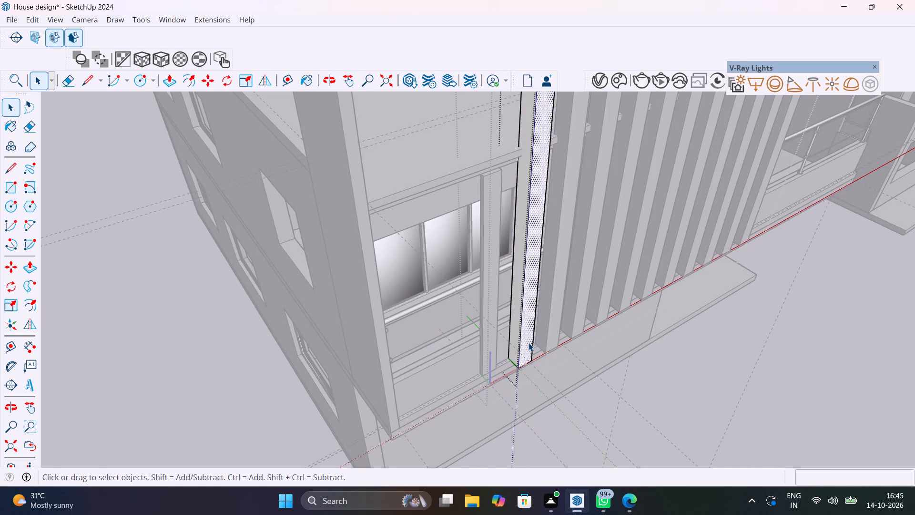
key("p")
left_click(529, 343)
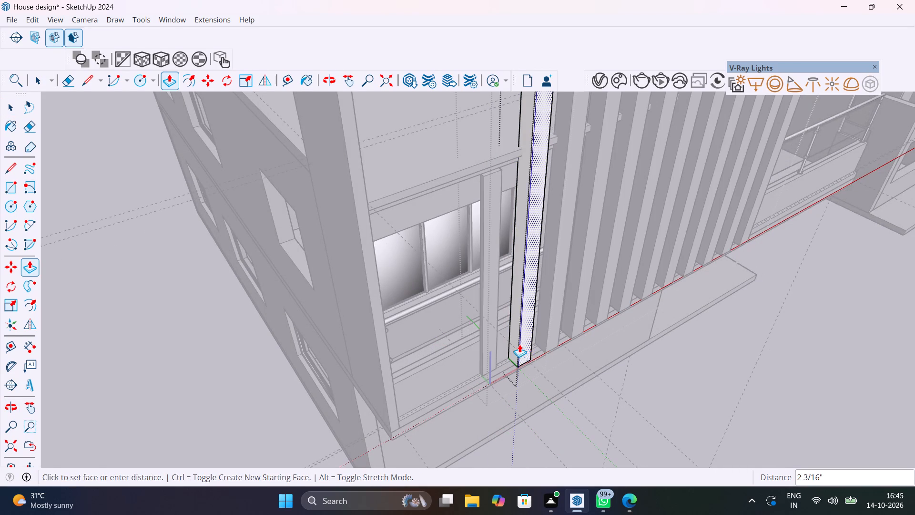
left_click(498, 345)
key("space")
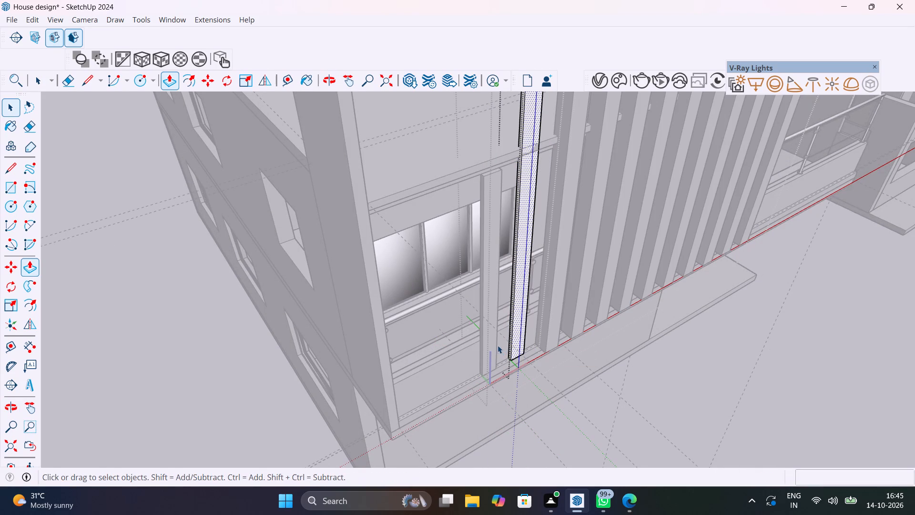
Open the third slat and push its front face inward to line up with the first two slats.
left_click(553, 335)
double_click(553, 335)
left_click(553, 335)
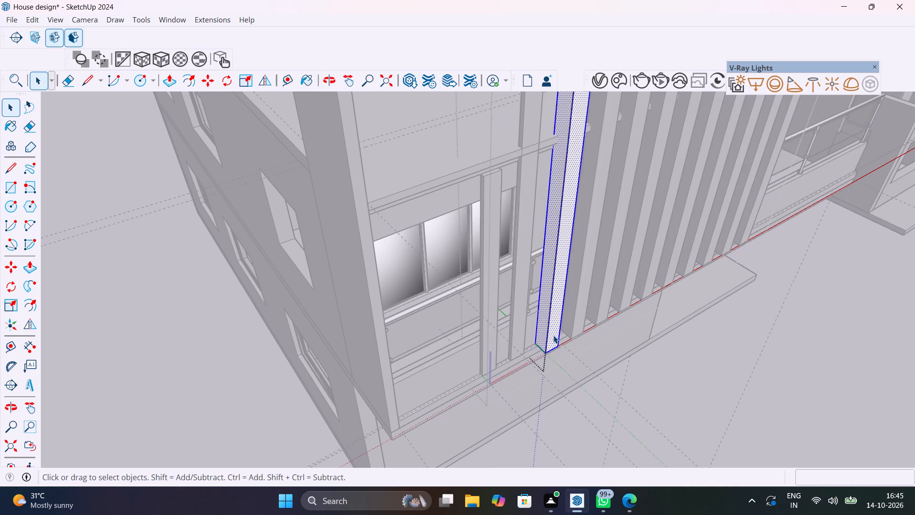
left_click(553, 335)
key("p")
left_click(553, 335)
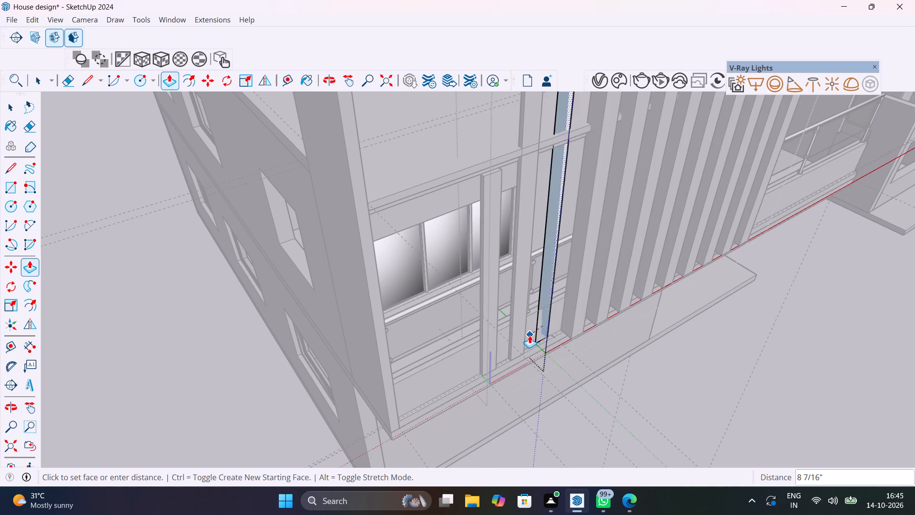
left_click(526, 336)
key("space")
Open the fourth slat of the screen and push its front face inward to line up with the third slat.
triple_click(582, 314)
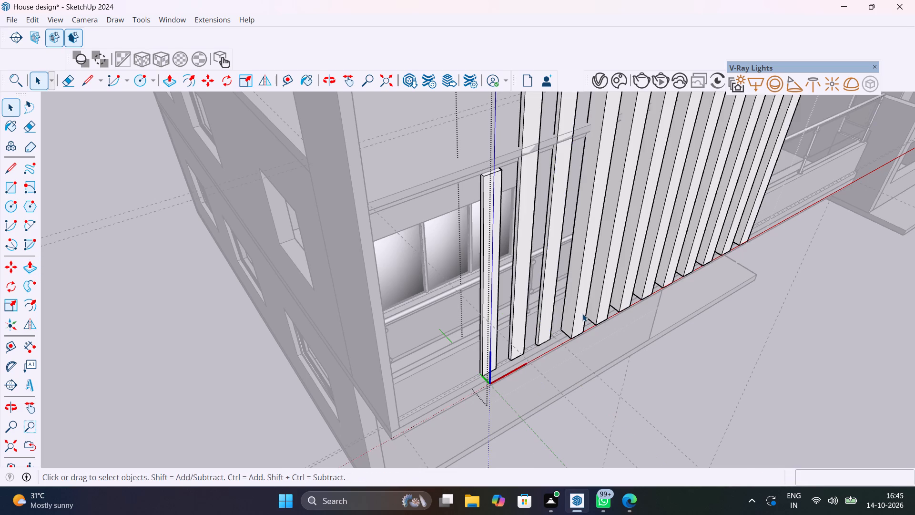
left_click(582, 313)
left_click(582, 313)
key("p")
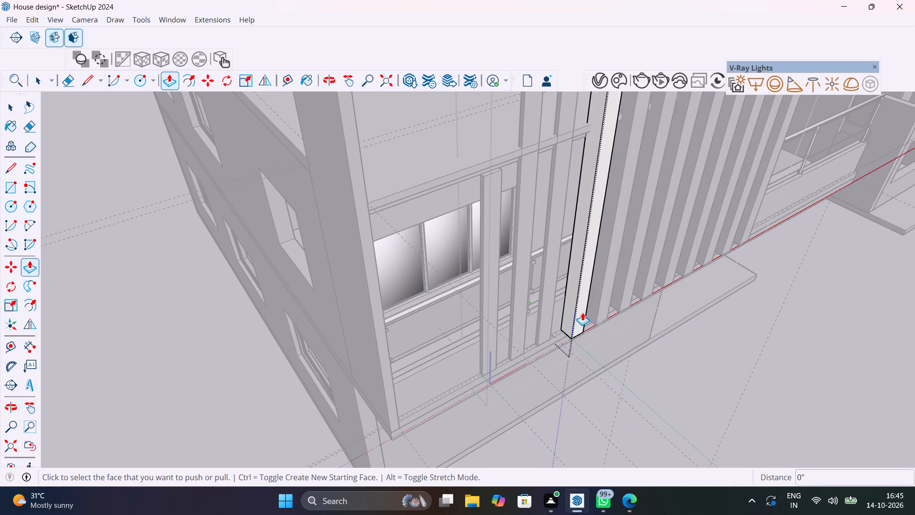
left_click(582, 312)
left_click(554, 328)
key("space")
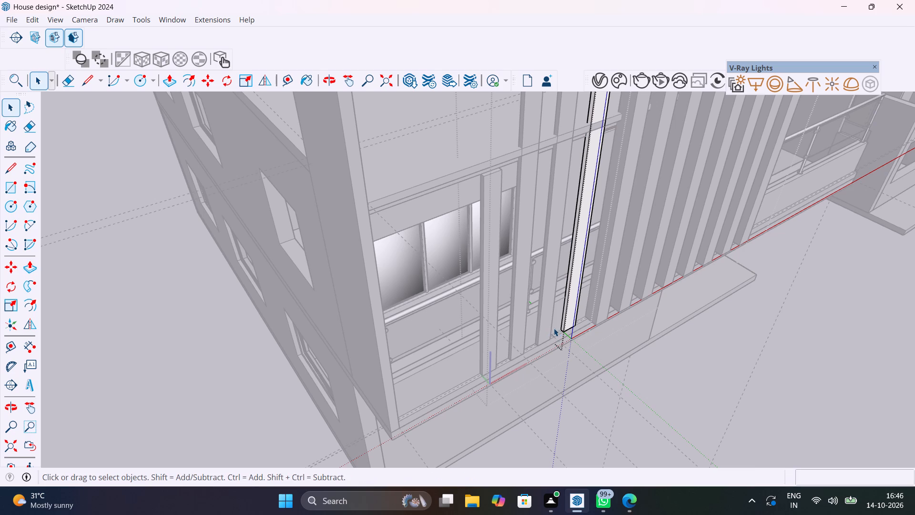
Open the fifth slat and push its front face inward about 6 5/16" to line up with the fourth.
double_click(603, 307)
left_click(603, 307)
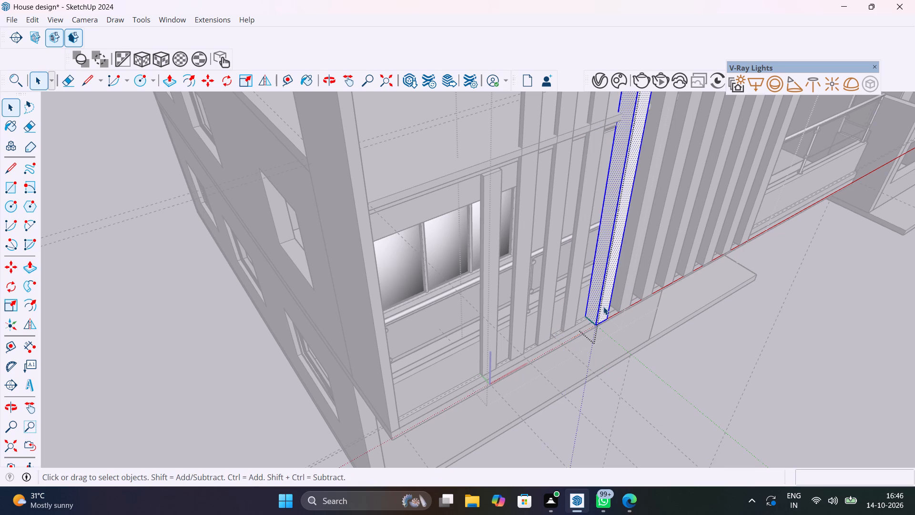
left_click(603, 307)
left_click(603, 310)
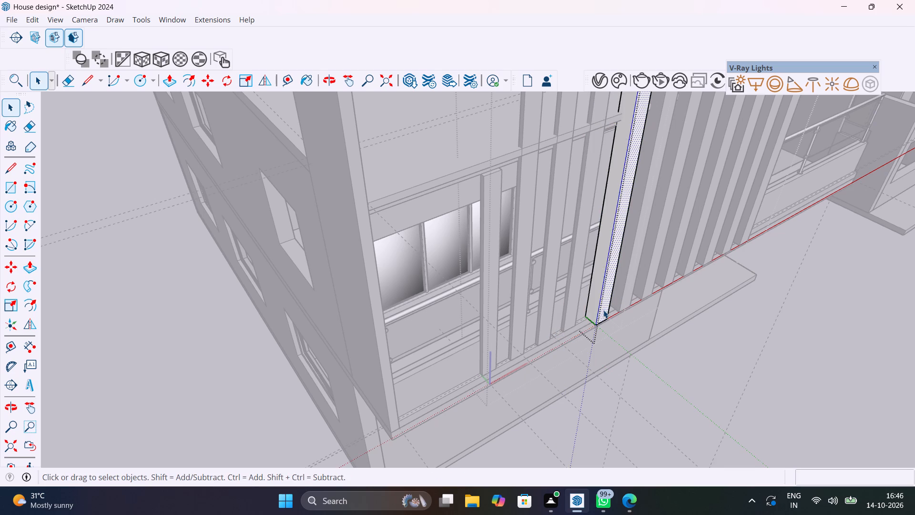
key("p")
left_click(603, 310)
left_click(575, 319)
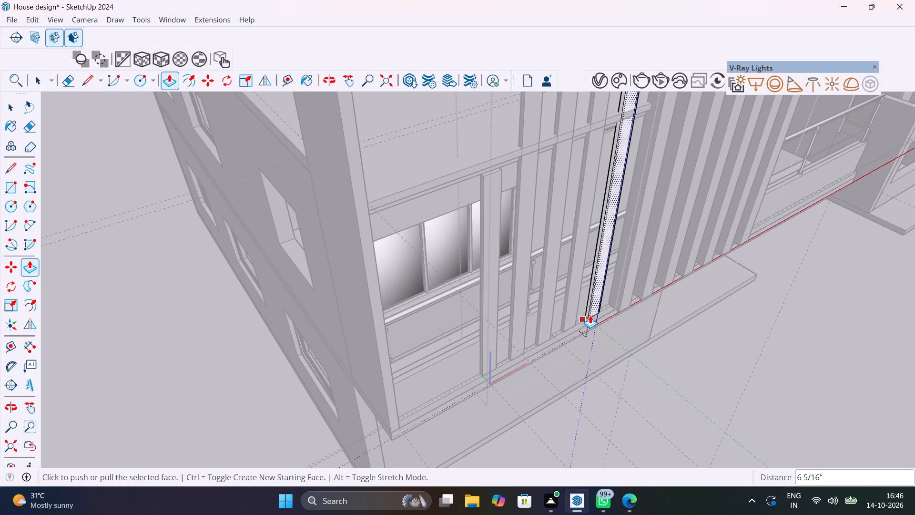
key("space")
Open the sixth slat and push its front face inward about 6 5/16", flush with the fifth slat.
double_click(631, 293)
left_click(628, 299)
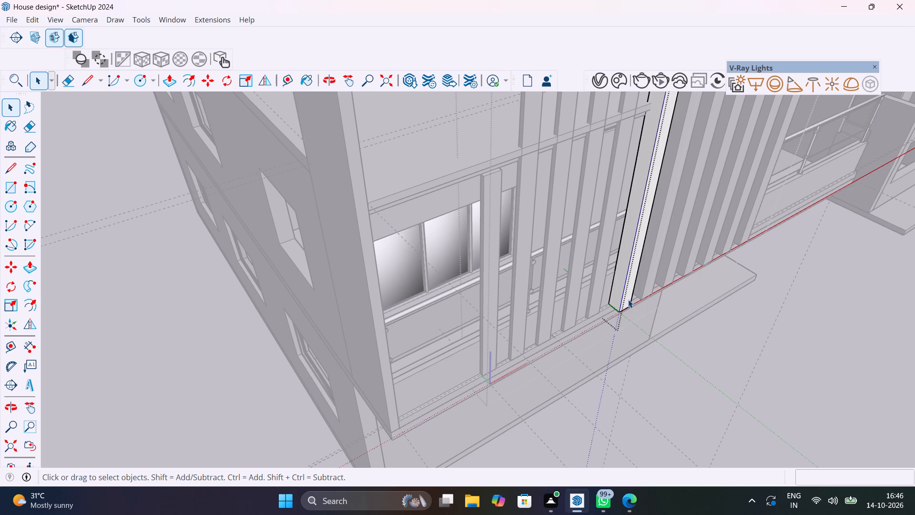
left_click(628, 299)
key("p")
left_click(628, 299)
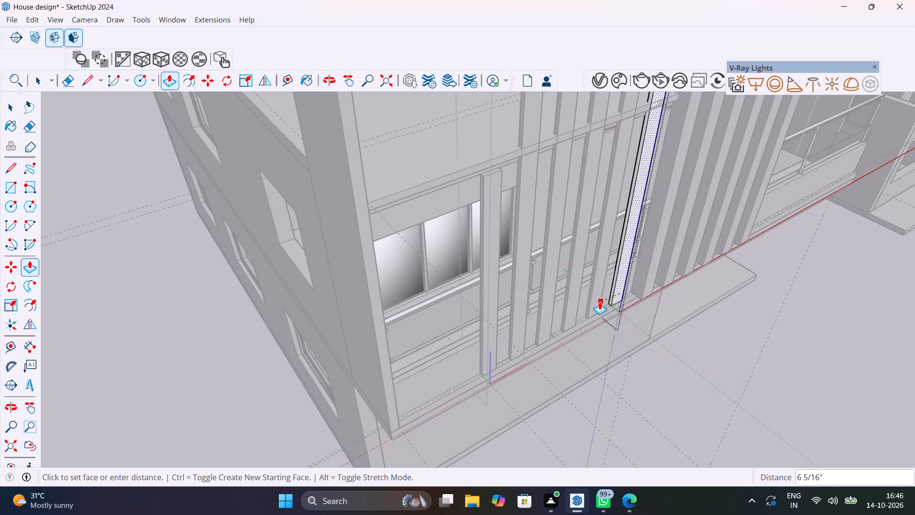
left_click(600, 301)
key("space")
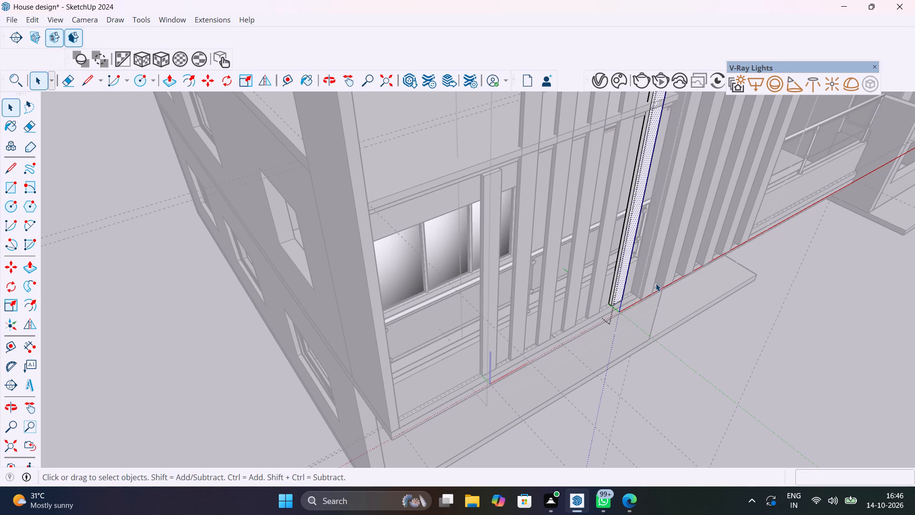
Open the seventh slat and push its front face inward about 6 5/16" to match the sixth slat.
triple_click(653, 278)
left_click(653, 278)
left_click(653, 278)
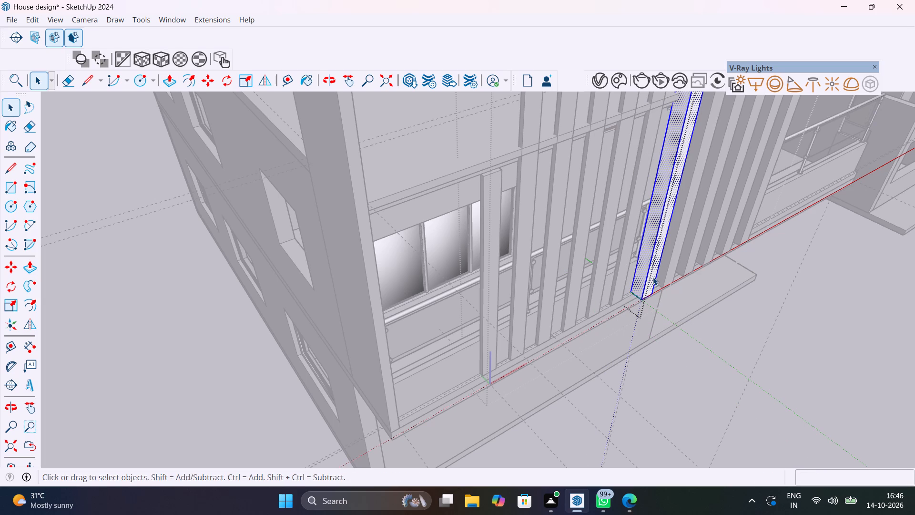
left_click(653, 278)
left_click(653, 272)
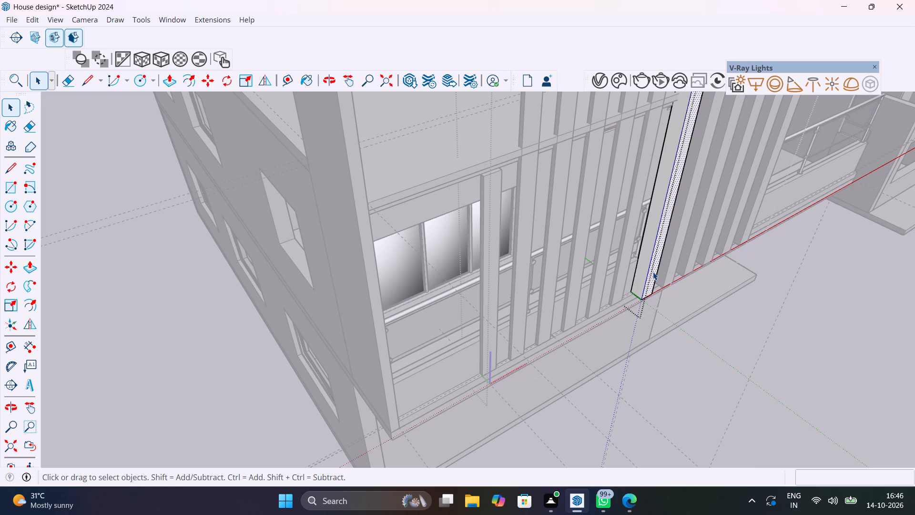
key("p")
left_click(653, 272)
left_click(627, 285)
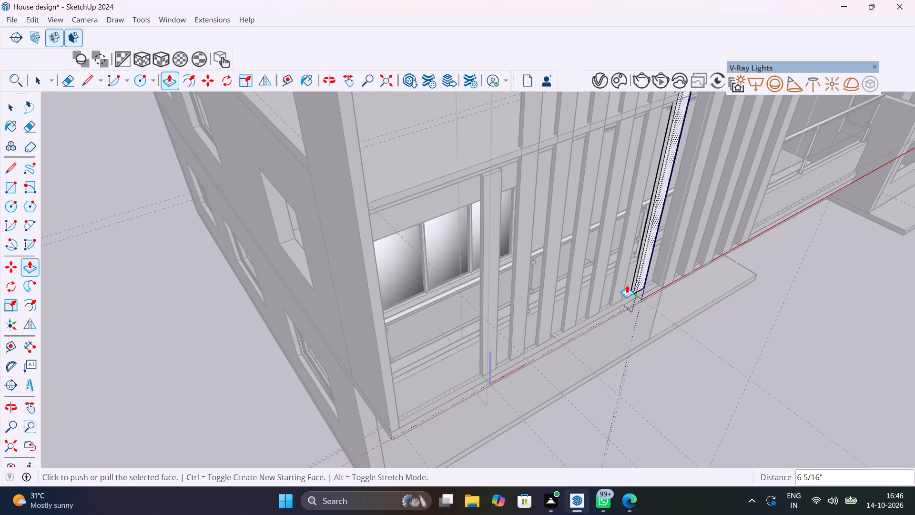
key("space")
Open the eighth slat and push its front face inward about 6 5/16" to align with the seventh.
triple_click(673, 267)
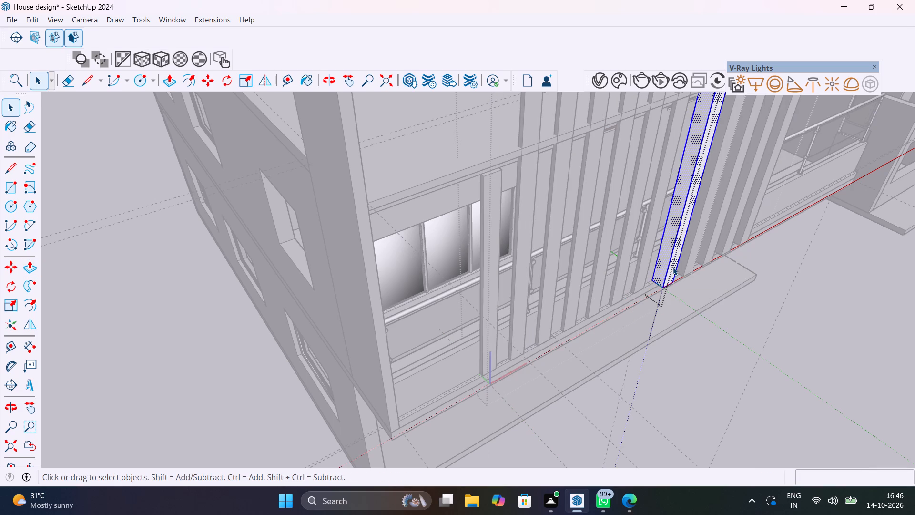
left_click(673, 267)
left_click(675, 260)
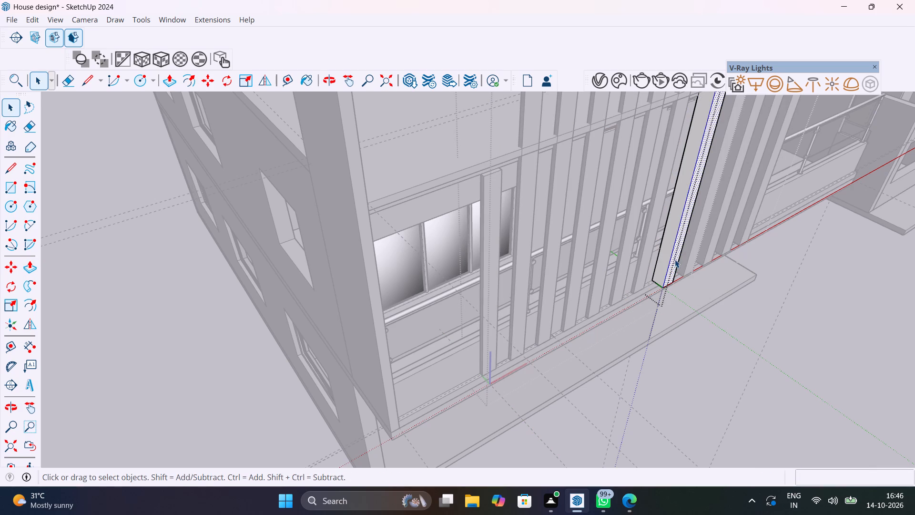
key("p")
left_click(675, 259)
left_click(646, 276)
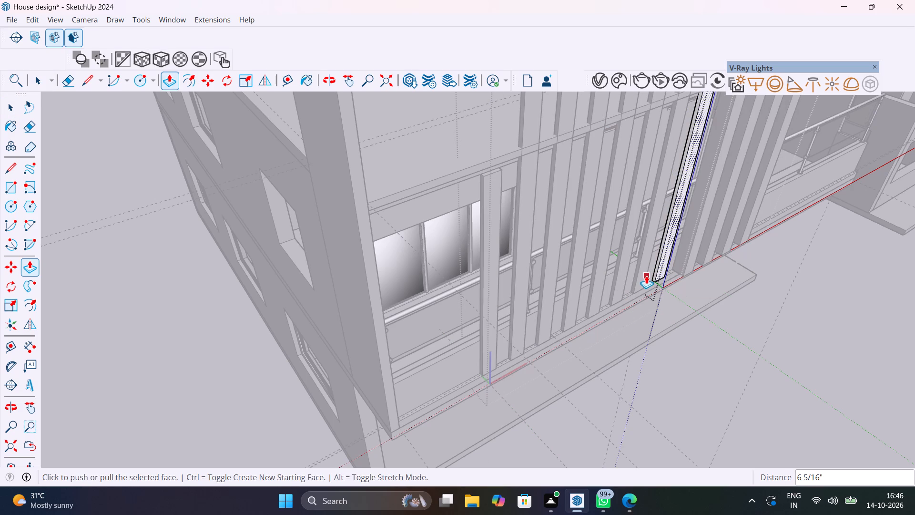
key("space")
Open the ninth slat and push its front face inward to line up with the already thinned slats.
triple_click(696, 251)
left_click(696, 250)
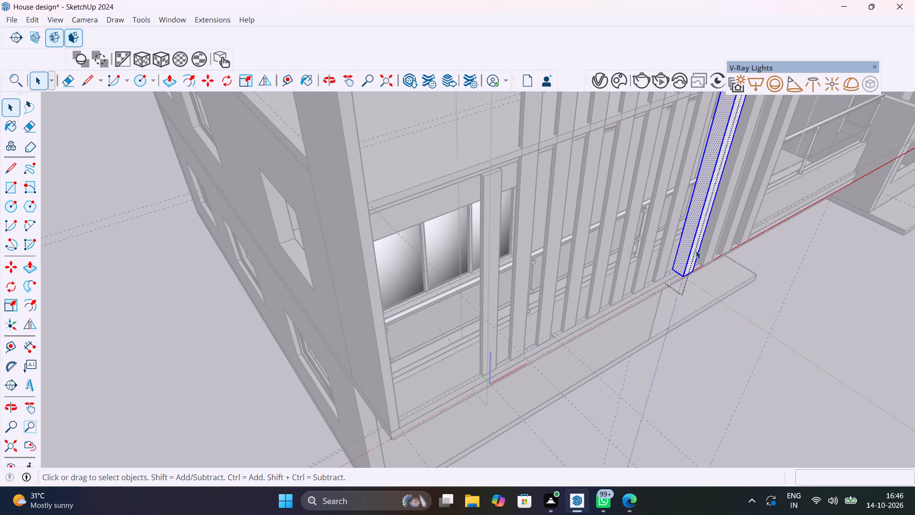
left_click(697, 248)
key("p")
left_click(697, 248)
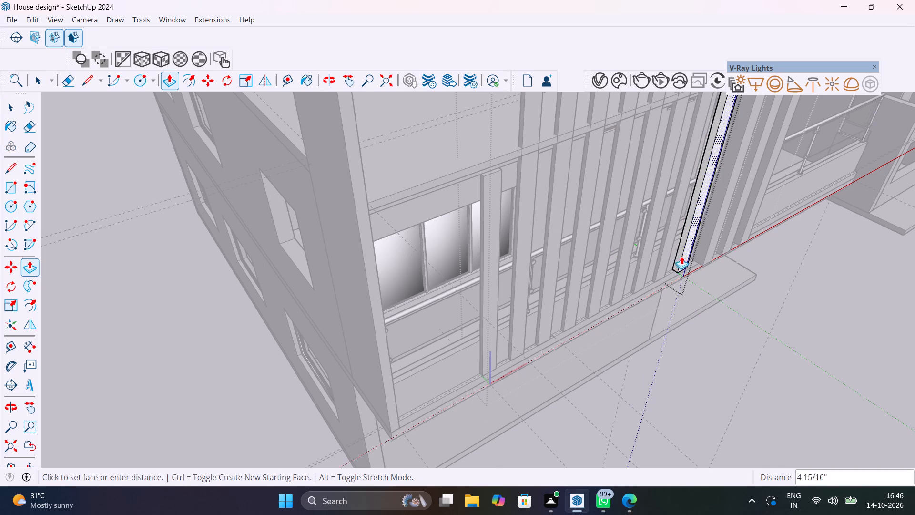
left_click(673, 258)
key("space")
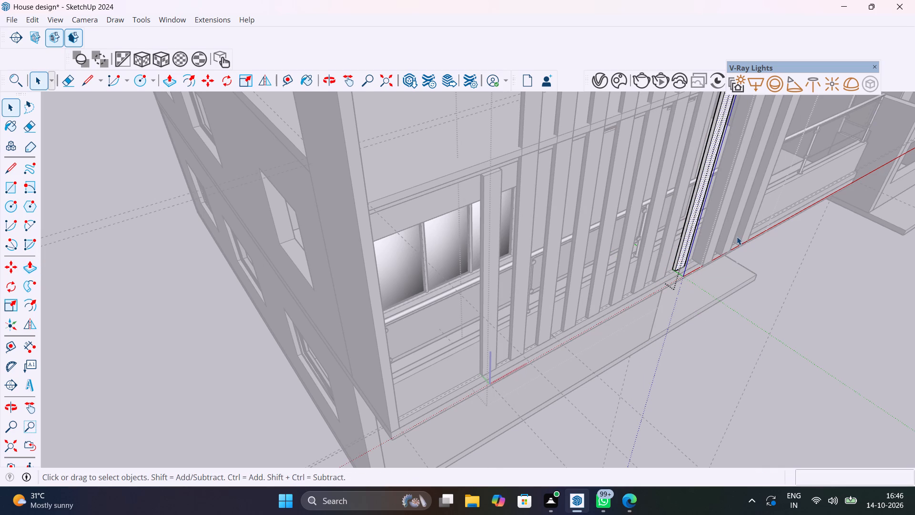
Open the tenth slat and push its front face inward about 6 5/16" to line up with the ninth.
triple_click(718, 235)
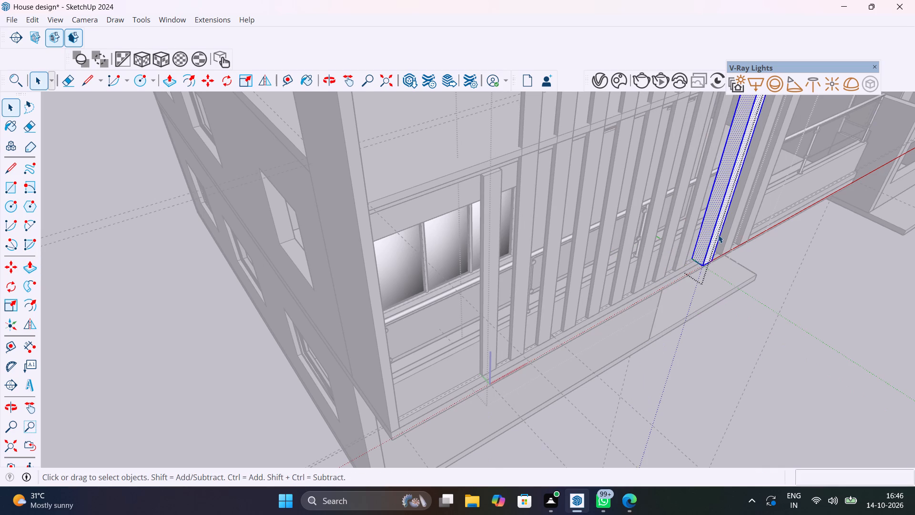
left_click(718, 235)
key("p")
left_click(718, 234)
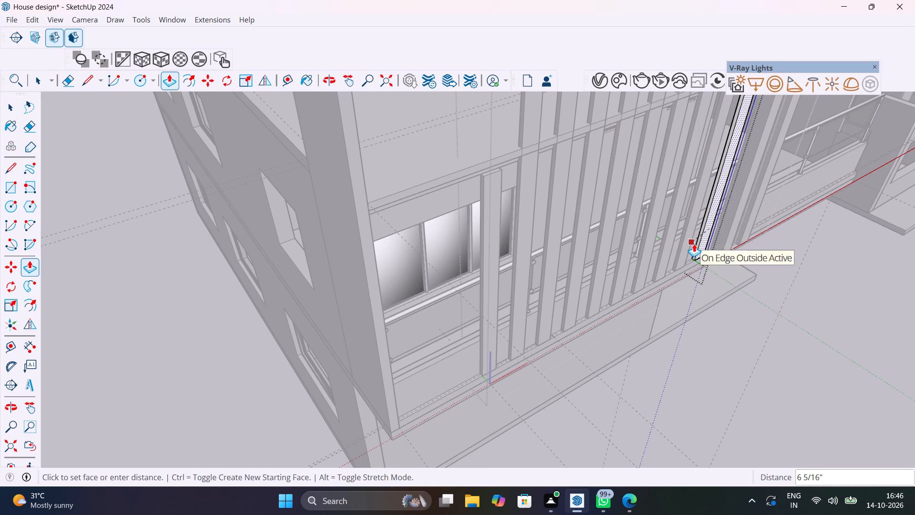
left_click(694, 244)
key("space")
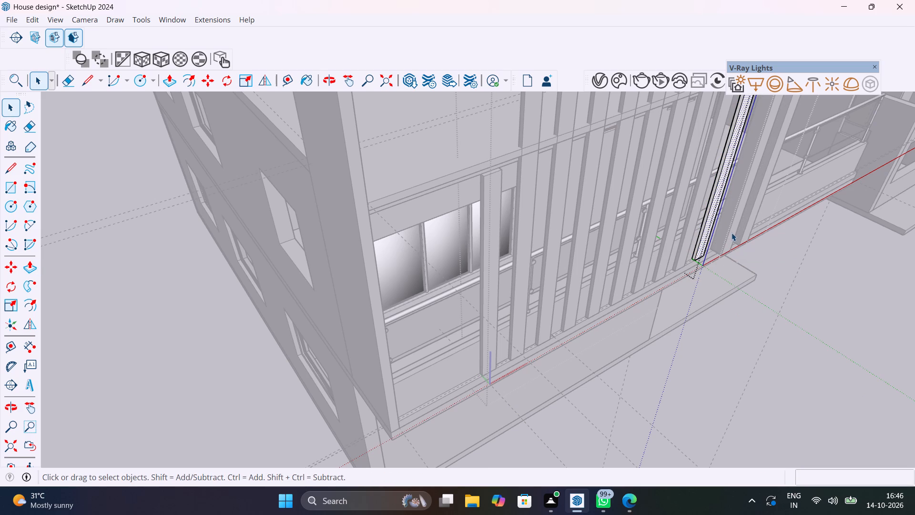
Open the eleventh slat and push its front face inward to line up with the tenth slat.
triple_click(732, 233)
double_click(732, 233)
left_click(732, 233)
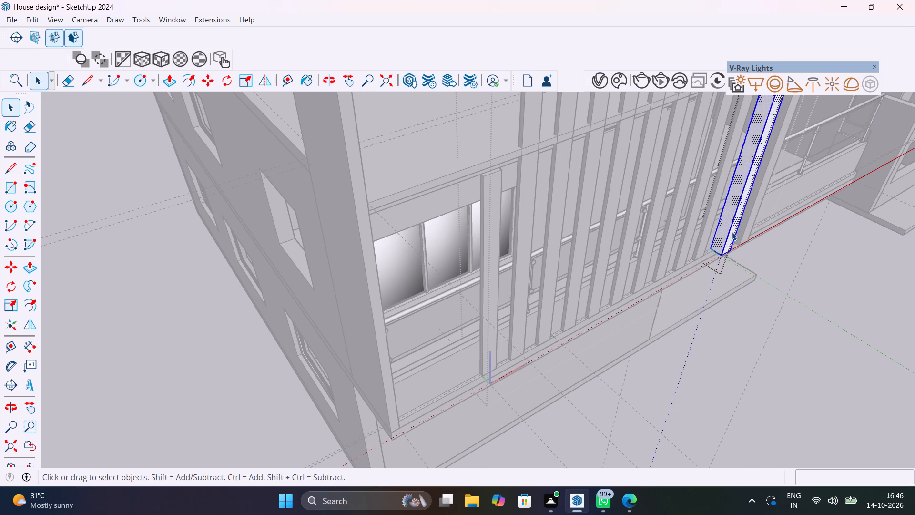
left_click(732, 232)
key("p")
left_click(732, 233)
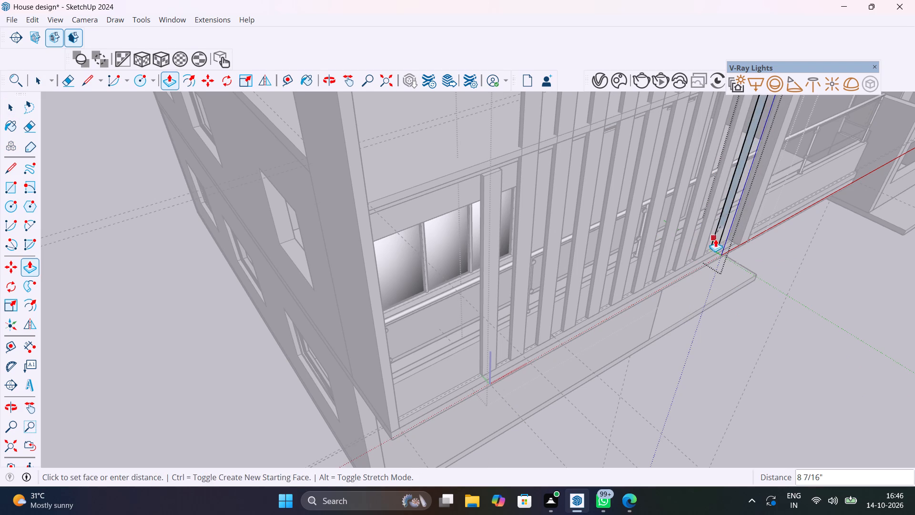
left_click(708, 243)
key("space")
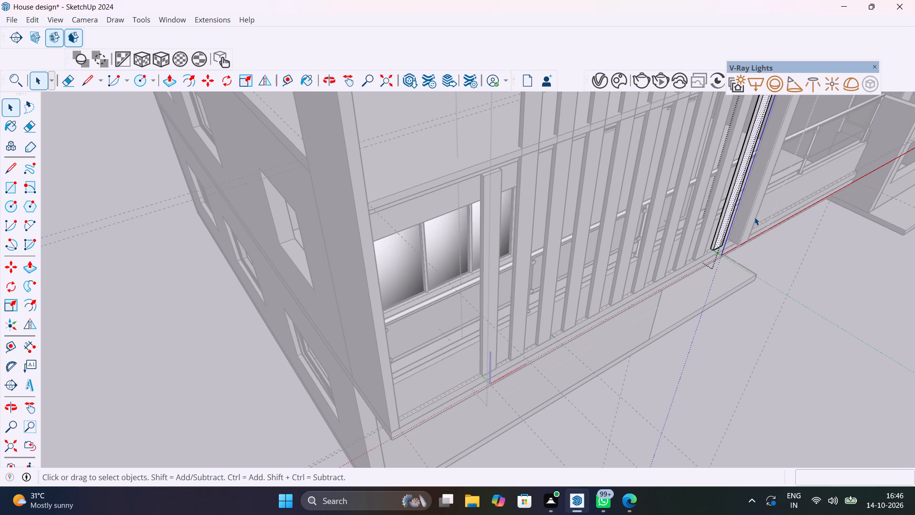
Push the twelfth and last slat's front face inward about 6 5/16" and close the slat and the screen component.
triple_click(754, 216)
left_click(754, 216)
left_click(754, 213)
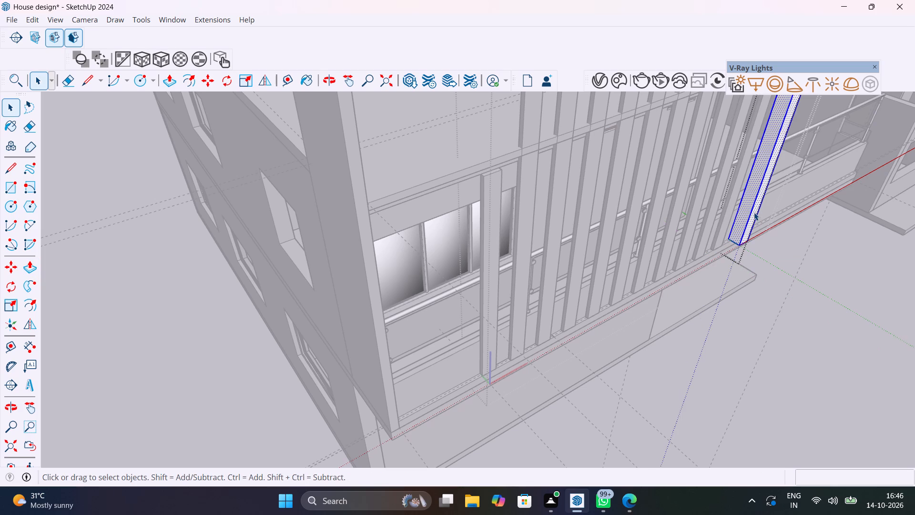
key("p")
left_click(754, 212)
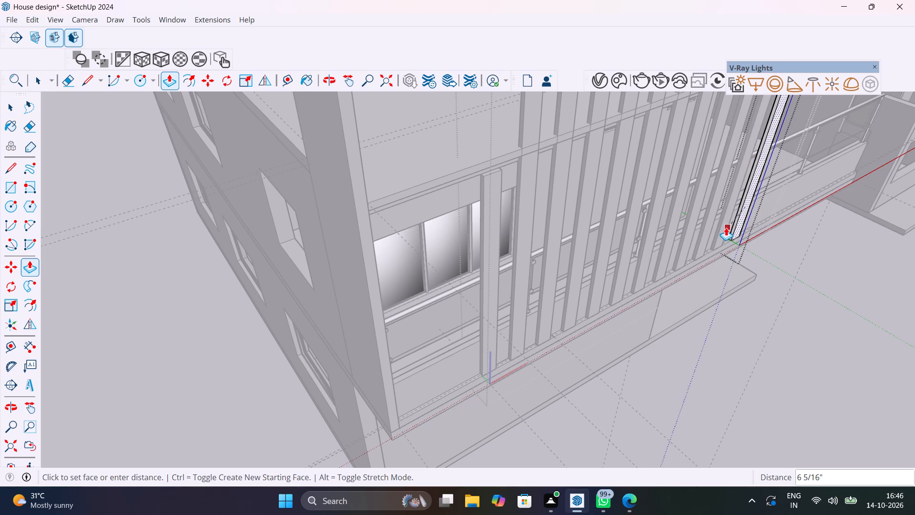
left_click(726, 227)
key("space")
left_click(794, 315)
scroll(794, 314, "down", 11)
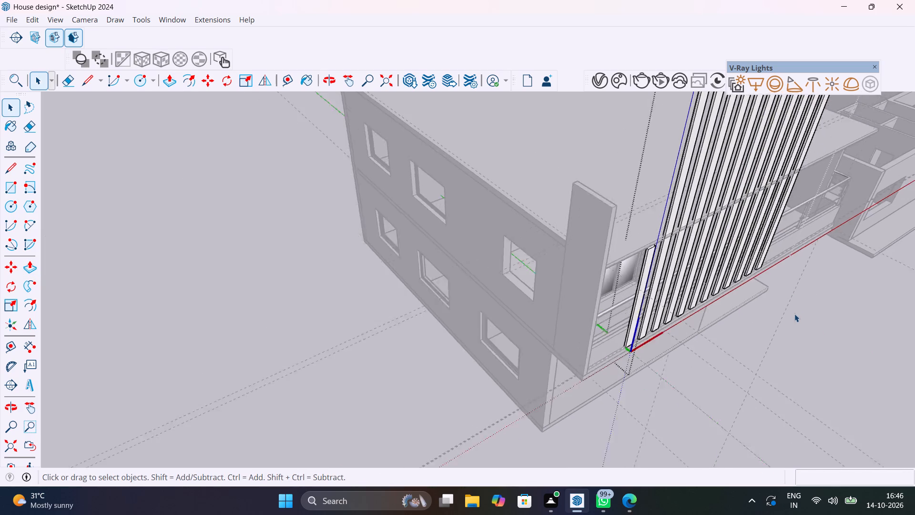
scroll(794, 314, "down", 3)
middle_click_drag(795, 315, 645, 234)
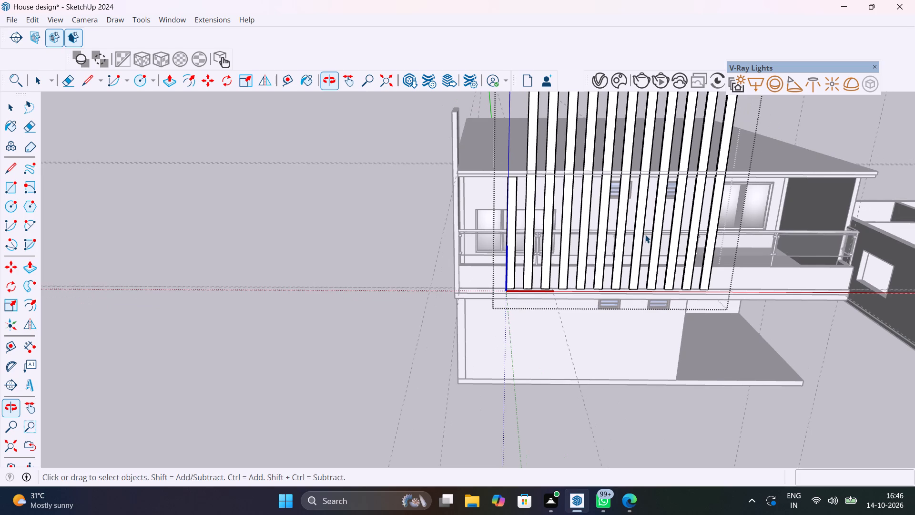
scroll(645, 236, "down", 6)
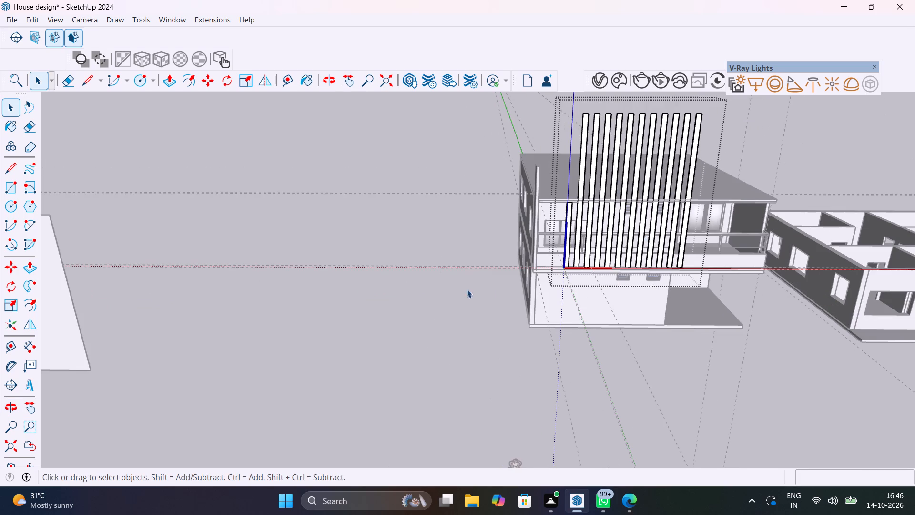
left_click(426, 330)
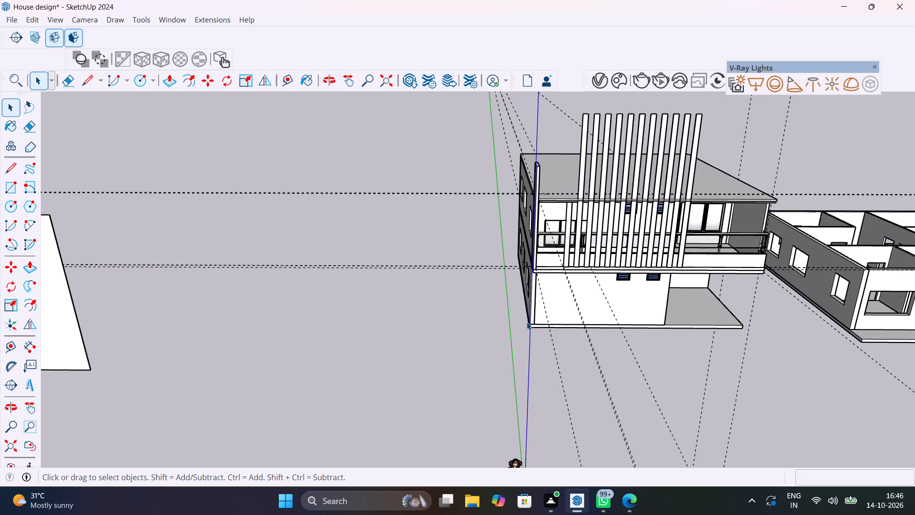
Examine the thinned slat screen from the front of the house, checking it against the roof and balcony.
scroll(575, 295, "down", 6)
middle_click_drag(626, 349, 511, 327)
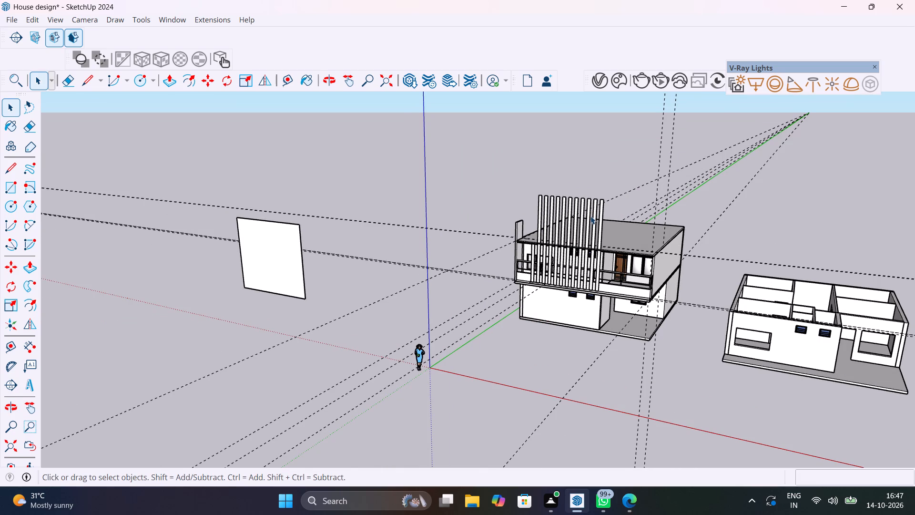
scroll(578, 207, "up", 9)
middle_click_drag(549, 226, 578, 244)
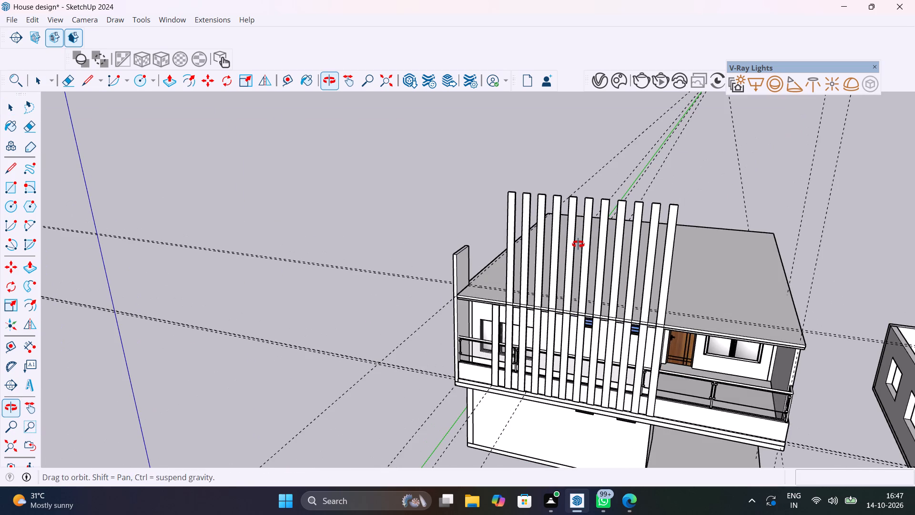
middle_click_drag(578, 244, 590, 220)
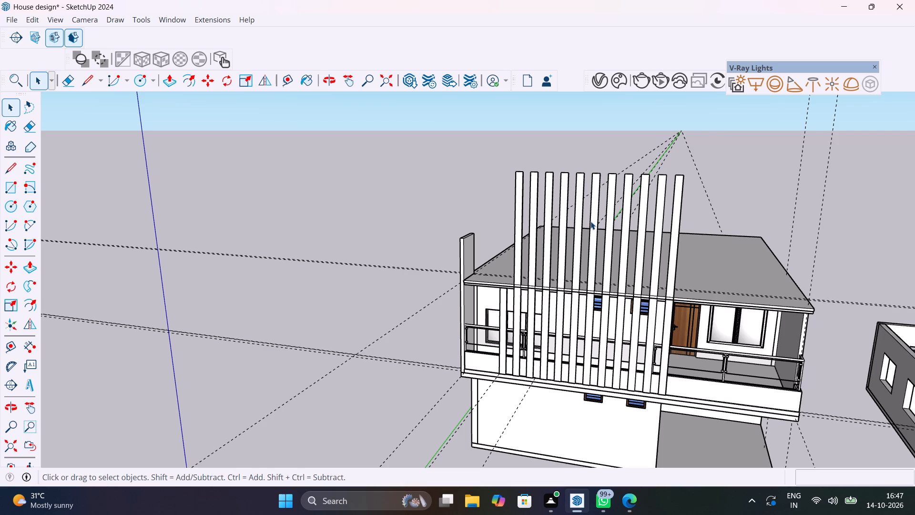
Open the standalone blank panel beside the house and copy its vertical side edge 1' 4 1/4" inward across the face.
scroll(590, 223, "down", 13)
middle_click_drag(314, 265, 387, 267)
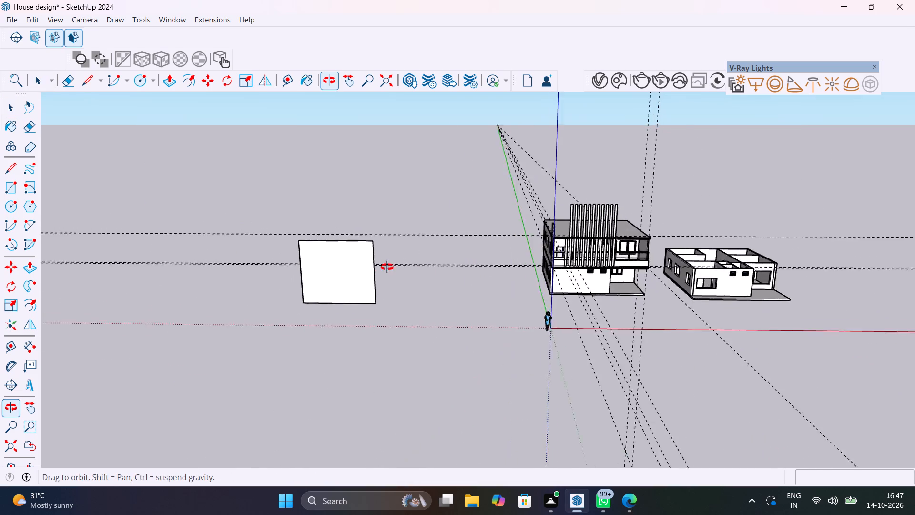
middle_click_drag(387, 267, 446, 271)
scroll(311, 267, "up", 10)
middle_click_drag(284, 311, 321, 299)
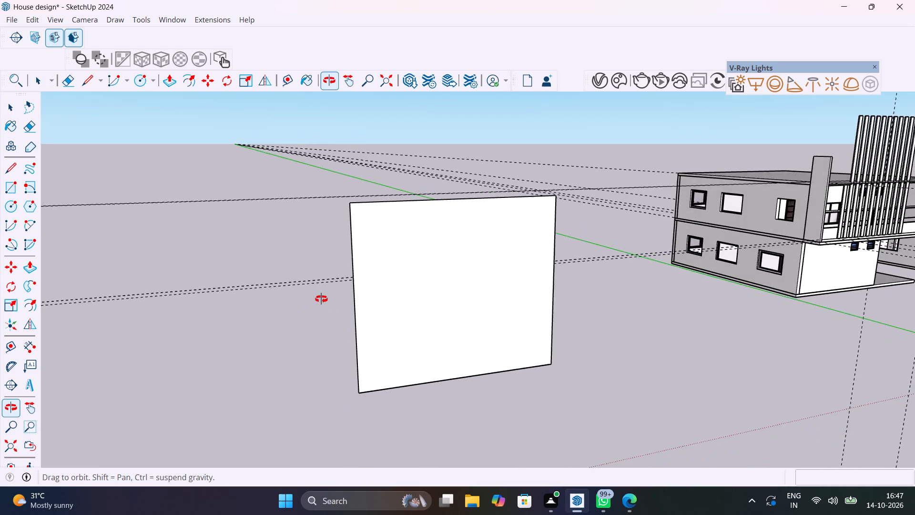
middle_click_drag(321, 299, 362, 329)
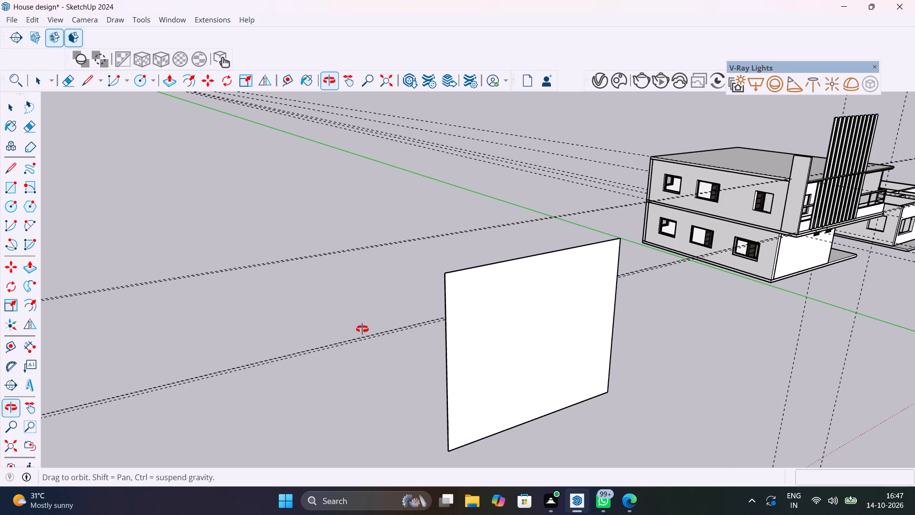
middle_click_drag(362, 329, 335, 275)
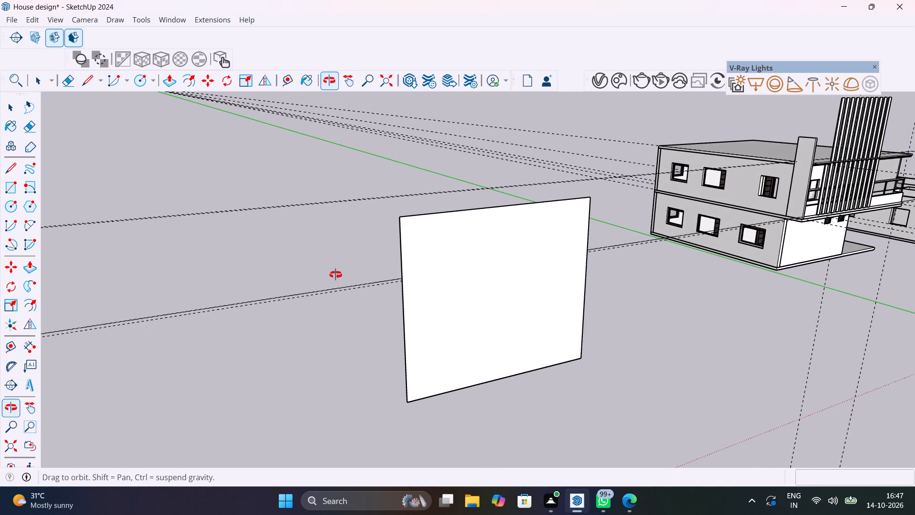
middle_click_drag(335, 275, 331, 302)
scroll(387, 268, "up", 6)
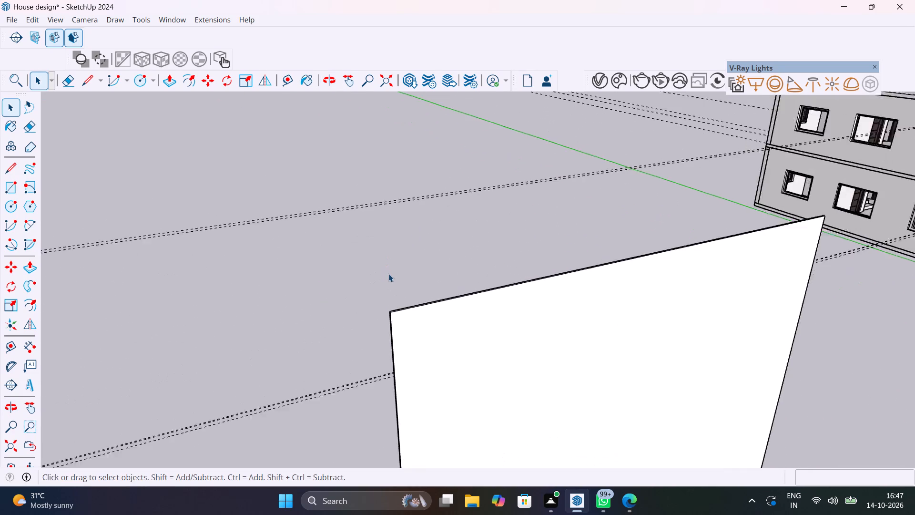
scroll(388, 274, "up", 2)
middle_click_drag(447, 345, 404, 220, "shift")
scroll(400, 317, "down", 7)
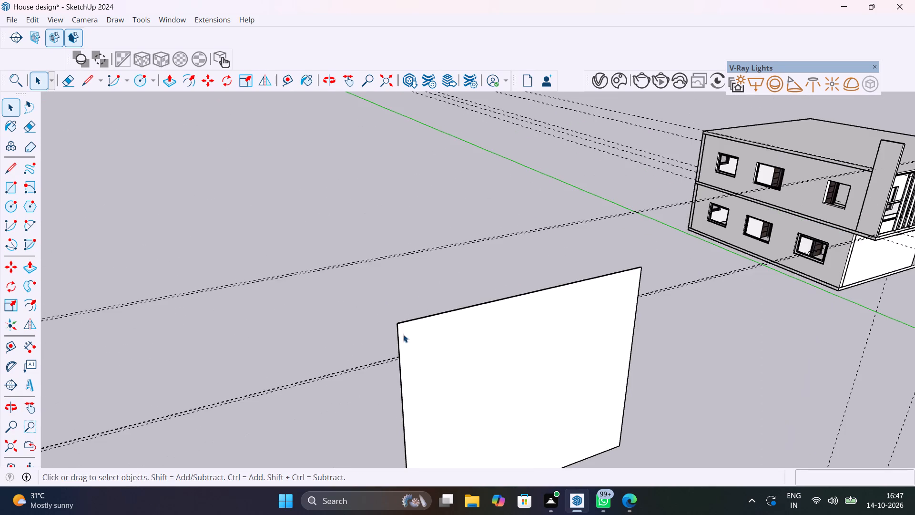
middle_click_drag(405, 345, 370, 304, "shift")
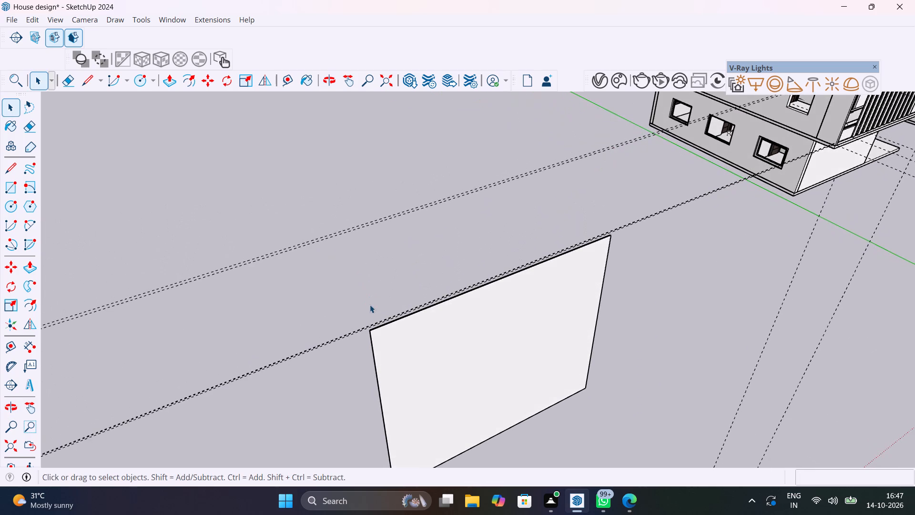
scroll(388, 348, "up", 11)
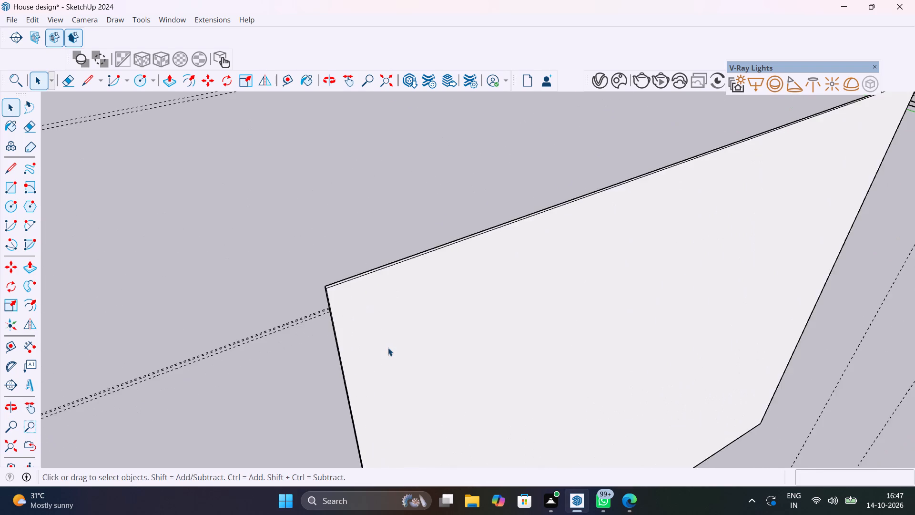
scroll(380, 337, "up", 4)
left_click(342, 350)
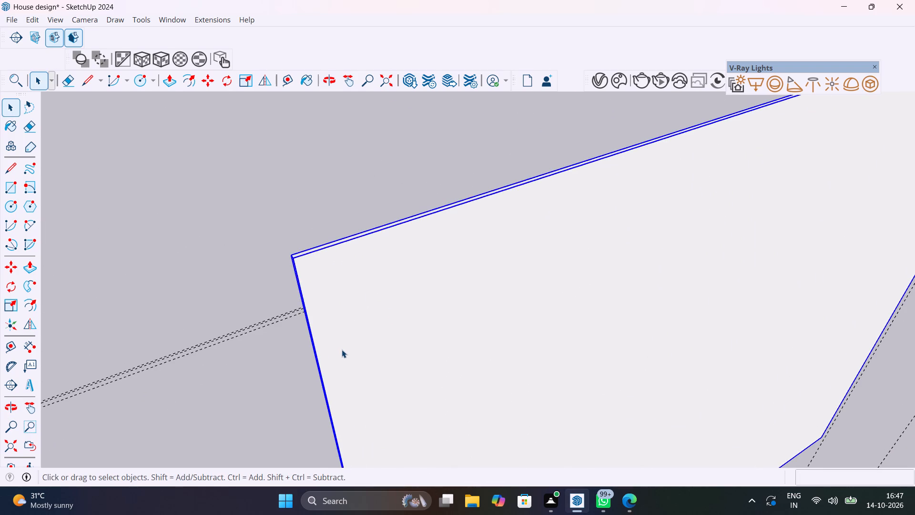
double_click(342, 350)
scroll(351, 302, "down", 4)
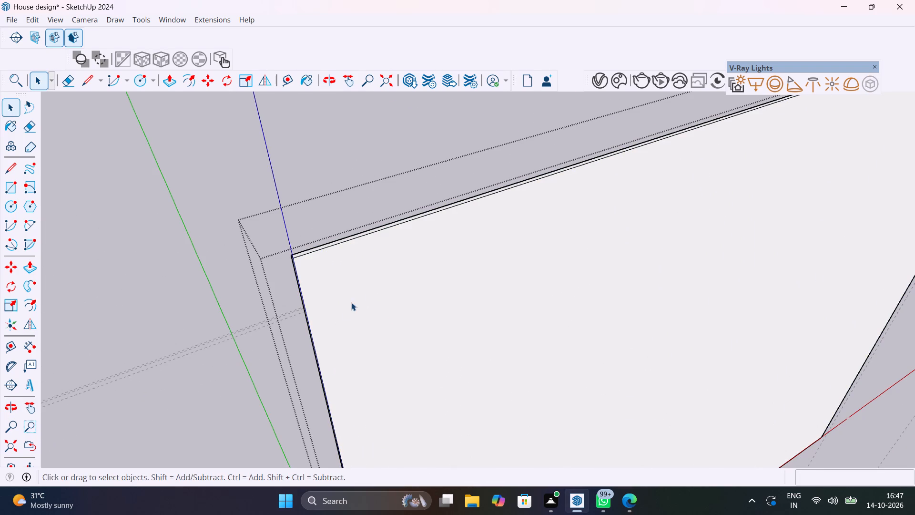
scroll(351, 302, "down", 3)
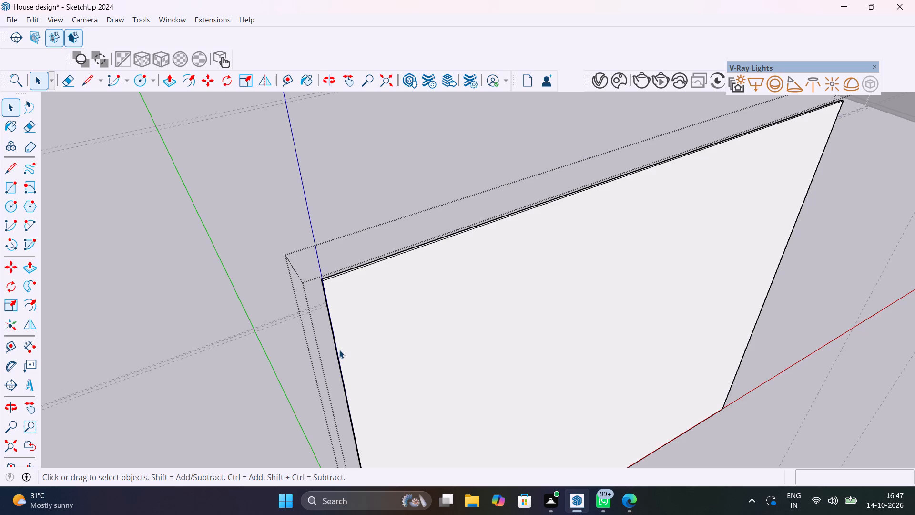
scroll(333, 288, "up", 8)
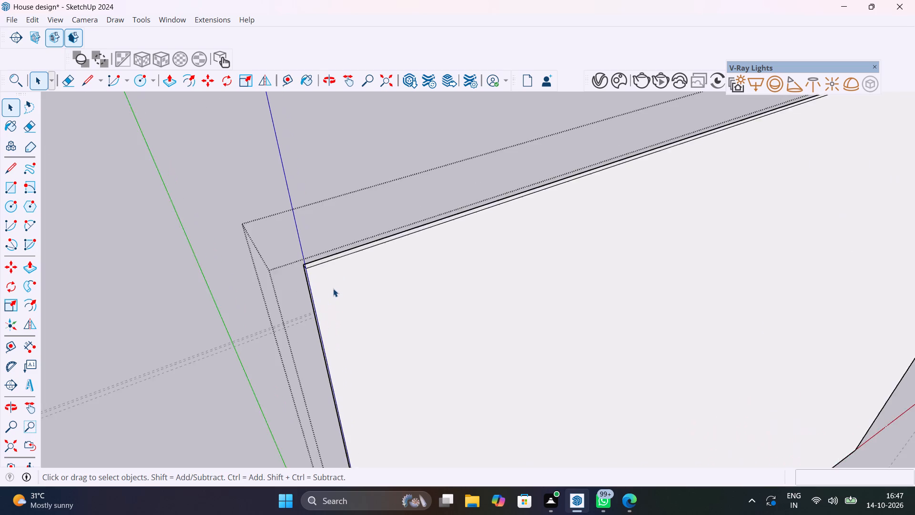
scroll(333, 288, "up", 7)
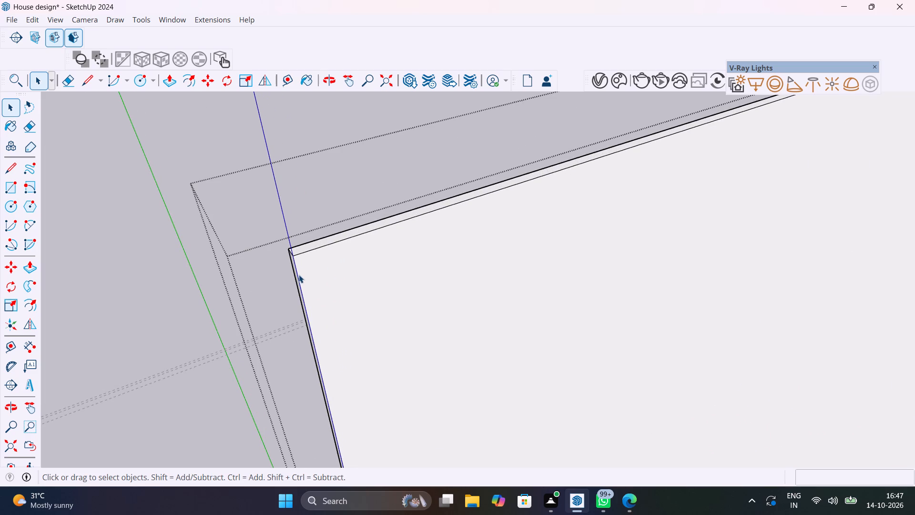
left_click(299, 275)
key("m")
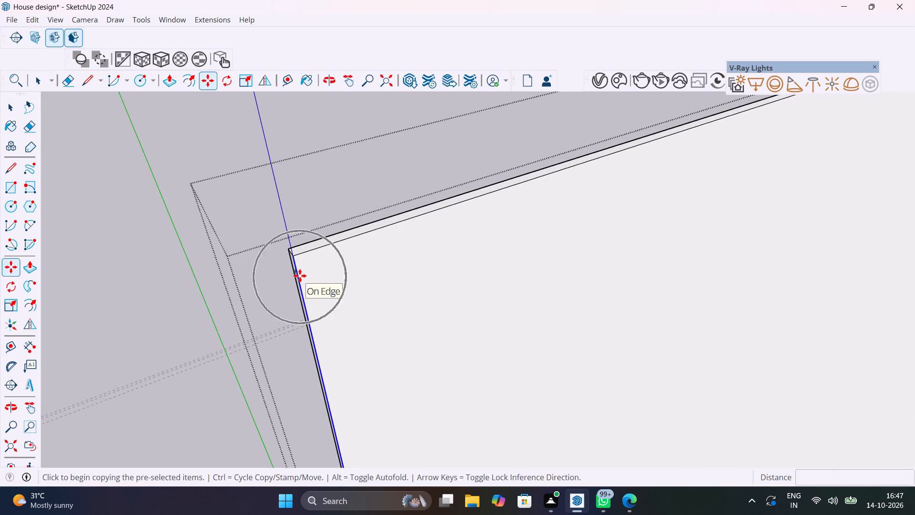
left_click(293, 257)
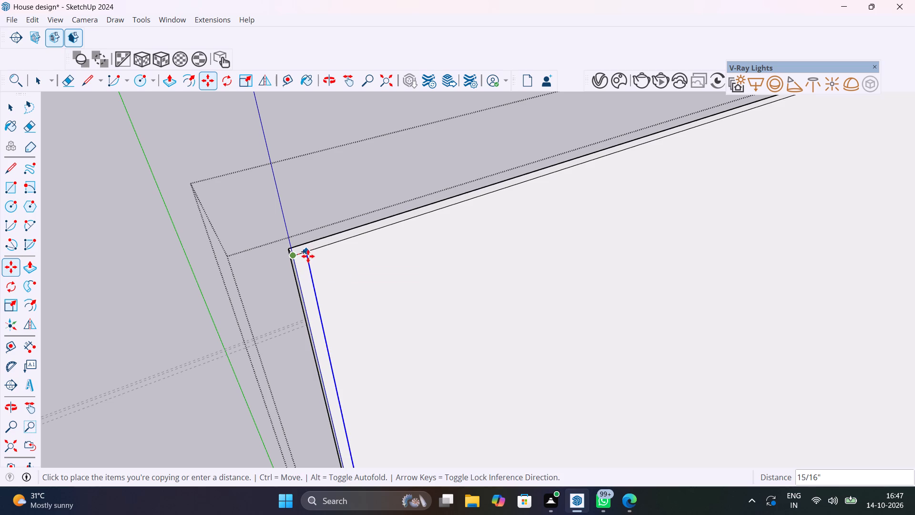
left_click(492, 199)
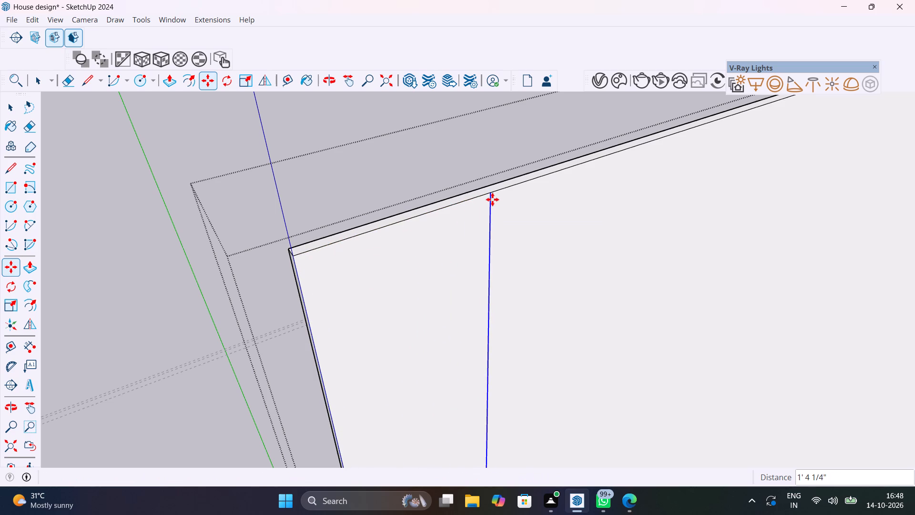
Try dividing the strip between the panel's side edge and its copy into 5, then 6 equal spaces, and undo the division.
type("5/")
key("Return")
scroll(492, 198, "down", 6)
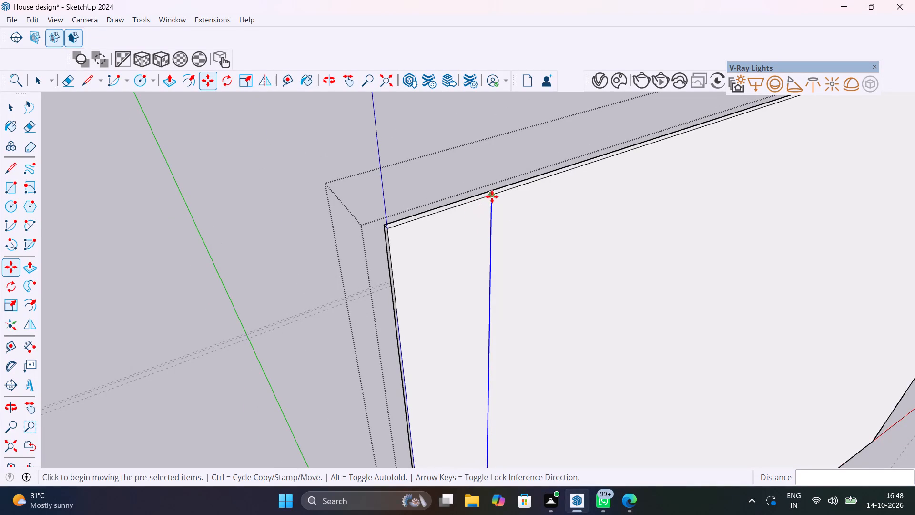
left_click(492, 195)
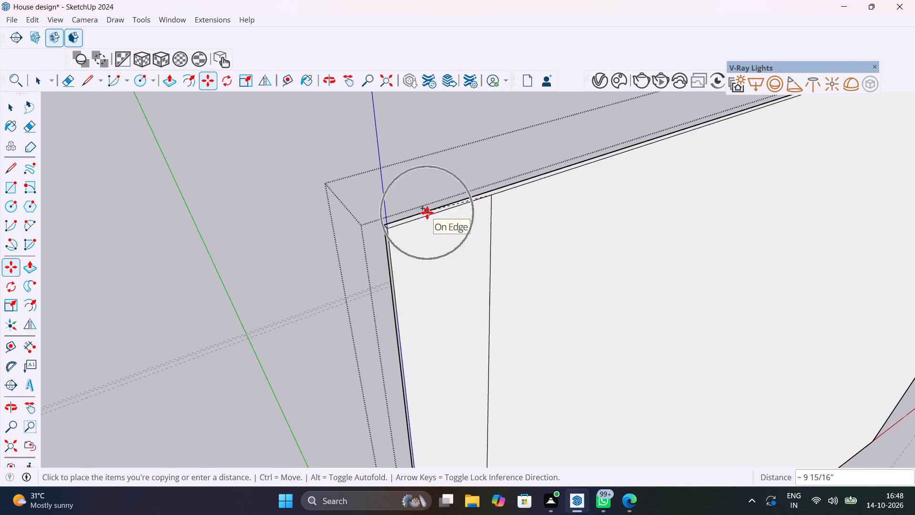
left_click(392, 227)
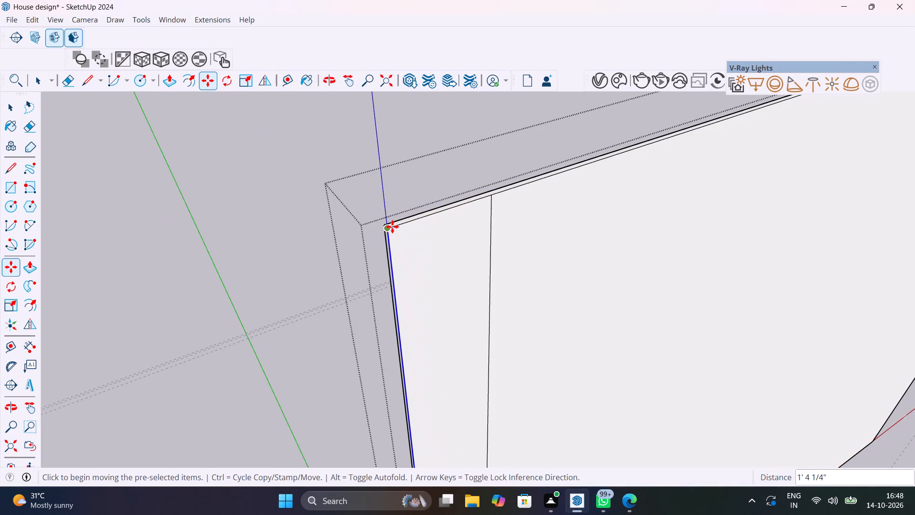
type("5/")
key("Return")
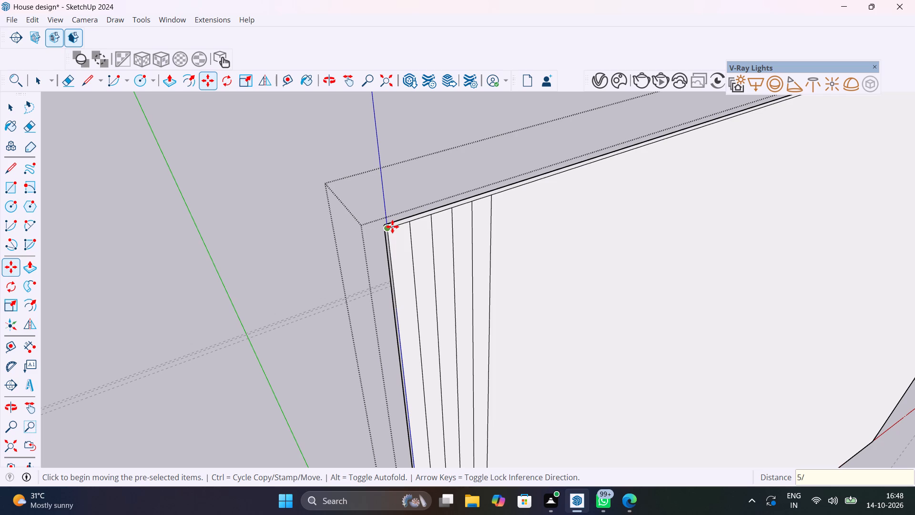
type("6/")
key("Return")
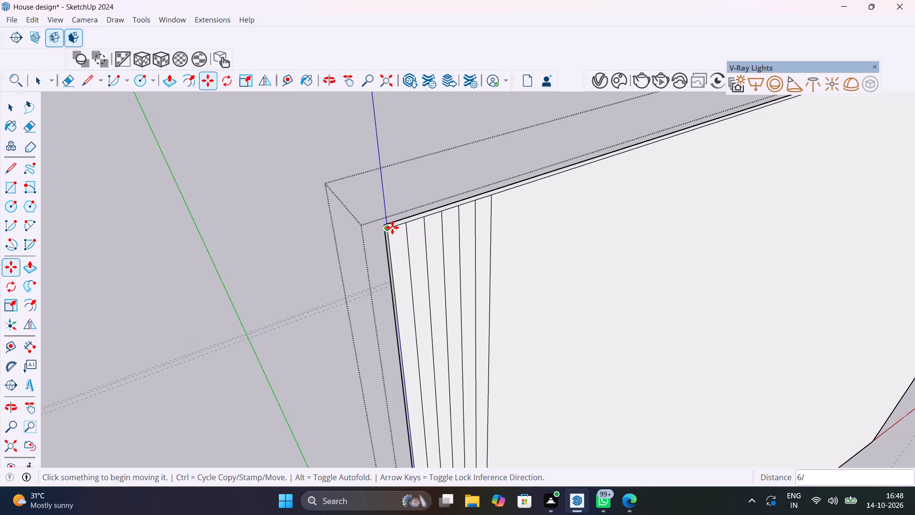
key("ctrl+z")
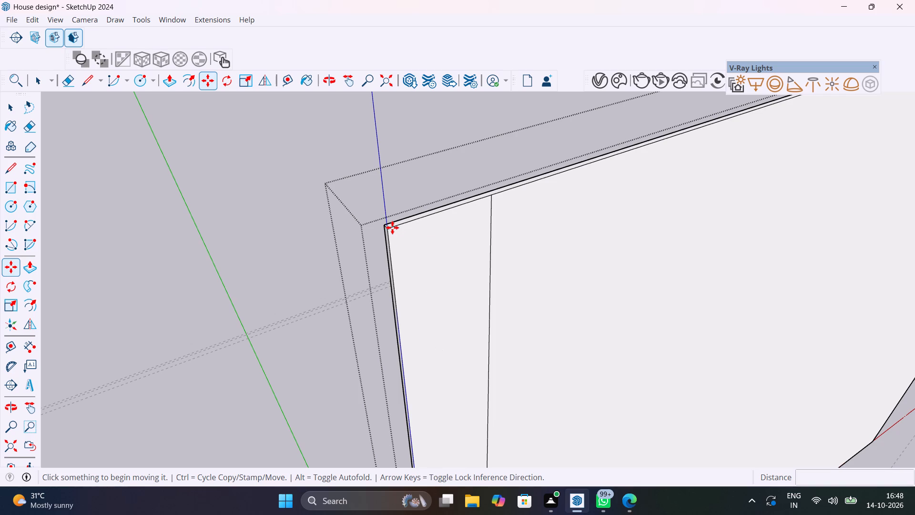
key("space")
Close the blank panel, leaving its editing context.
scroll(390, 258, "up", 9)
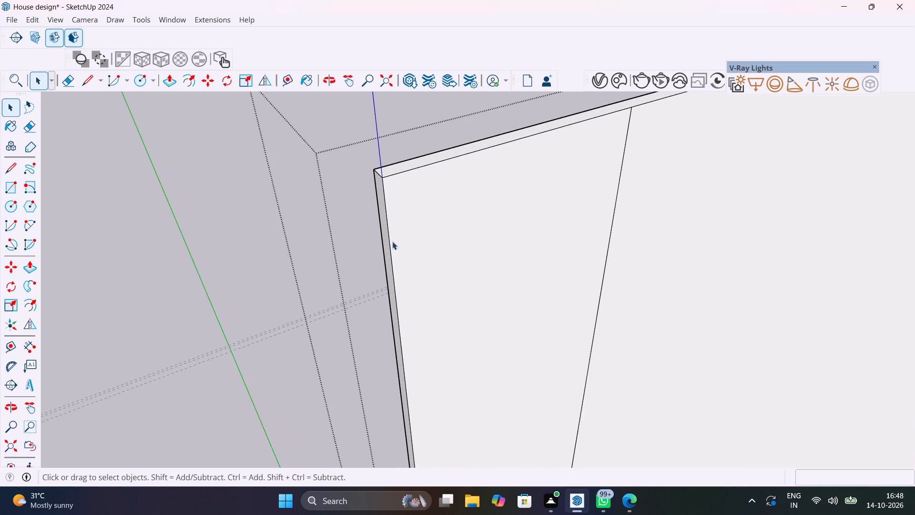
scroll(396, 222, "down", 8)
middle_click_drag(384, 209, 319, 177, "shift")
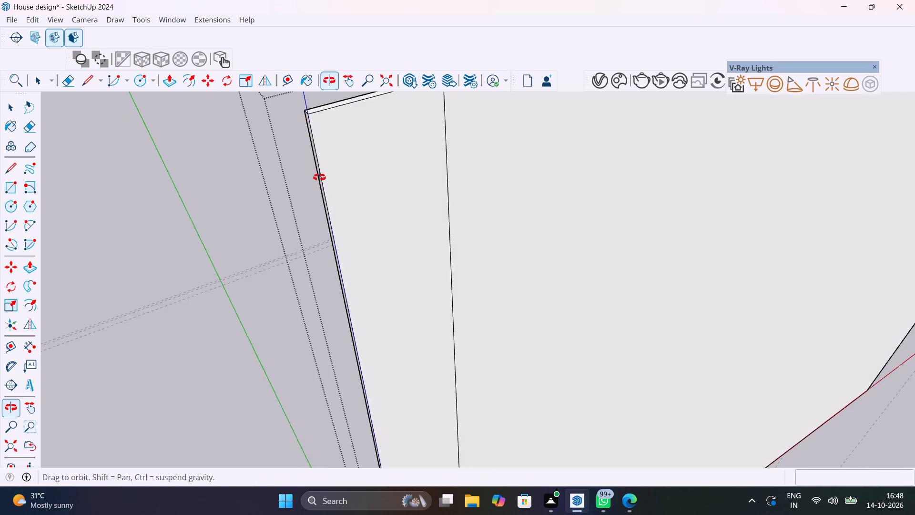
middle_click_drag(319, 177, 242, 139, "shift")
scroll(325, 161, "down", 20)
scroll(325, 161, "down", 4)
scroll(369, 148, "down", 6)
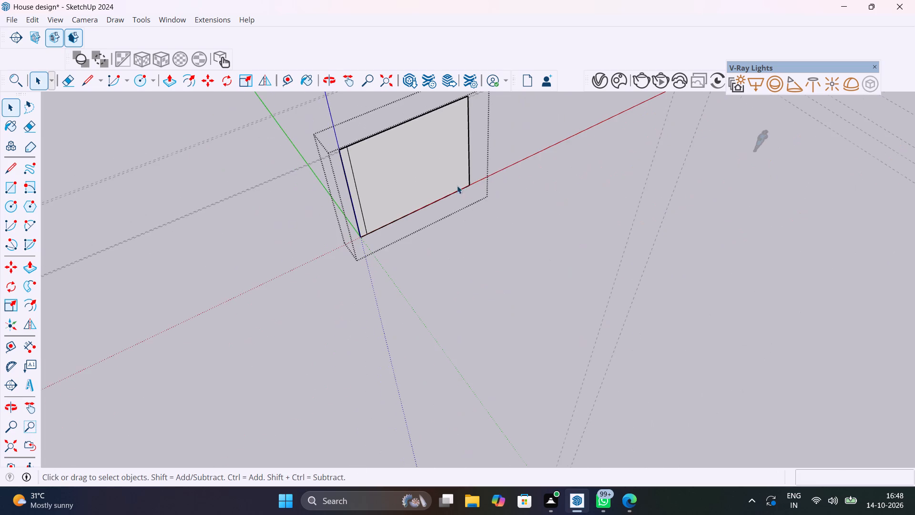
left_click(567, 264)
Draw a rectangle about 8' 5 1/2" by 9' 7" over the open balcony bay, from the roof's underside edge to the base of the parapet.
scroll(572, 197, "down", 2)
middle_click_drag(572, 197, 401, 322, "shift")
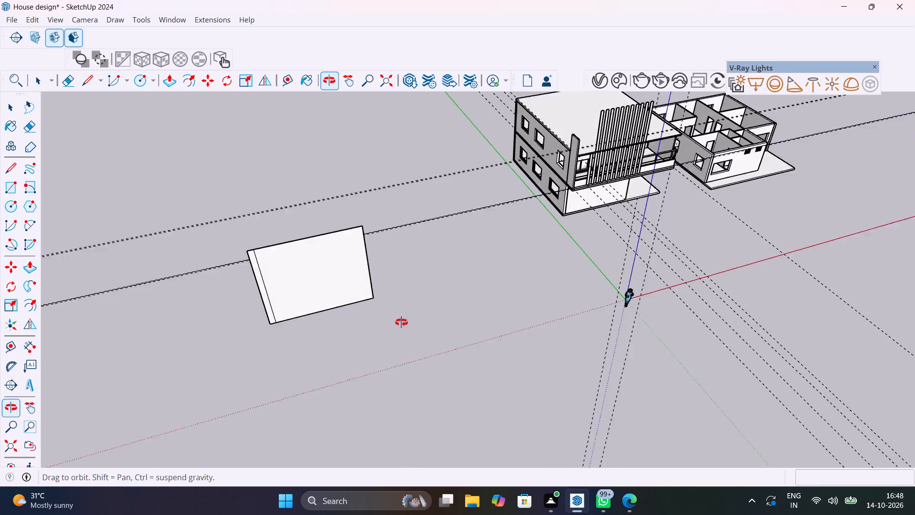
middle_click_drag(401, 322, 407, 296, "shift")
scroll(617, 138, "up", 10)
middle_click_drag(560, 186, 508, 142)
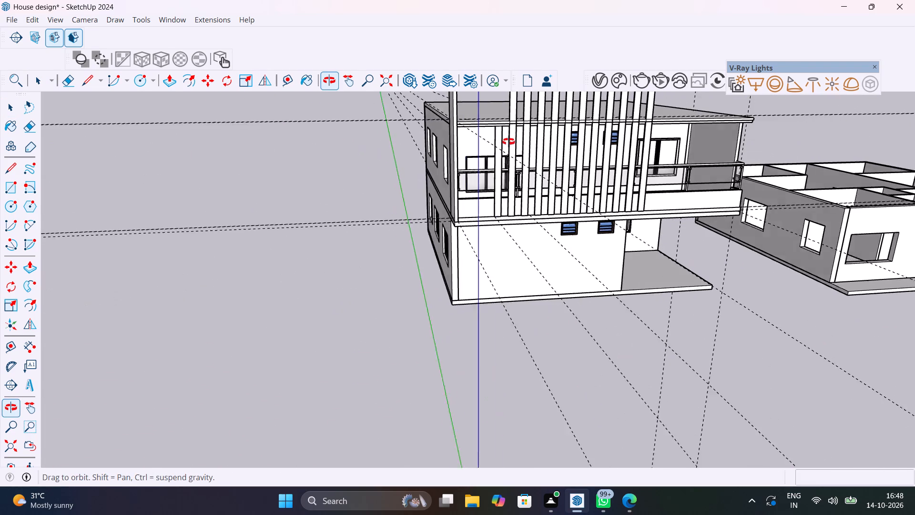
middle_click_drag(508, 142, 501, 140)
middle_click_drag(723, 156, 622, 172)
scroll(608, 149, "up", 5)
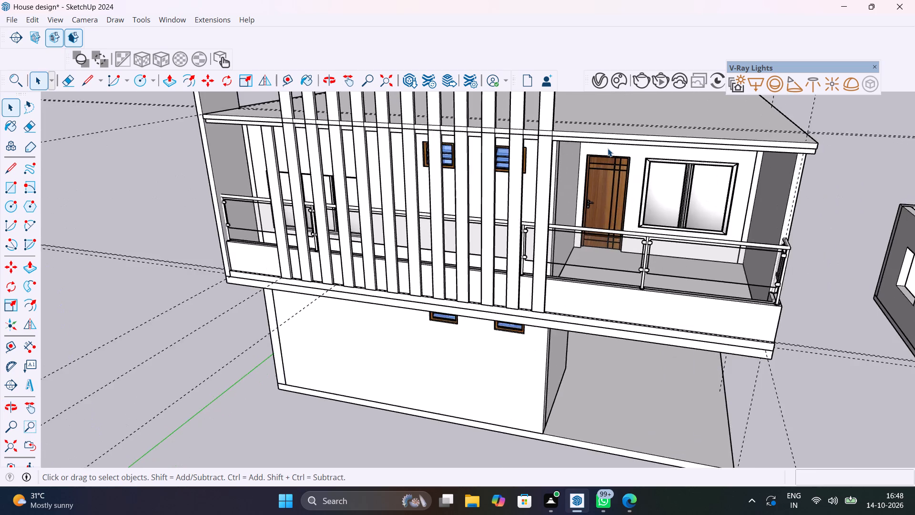
scroll(608, 148, "up", 5)
key("r")
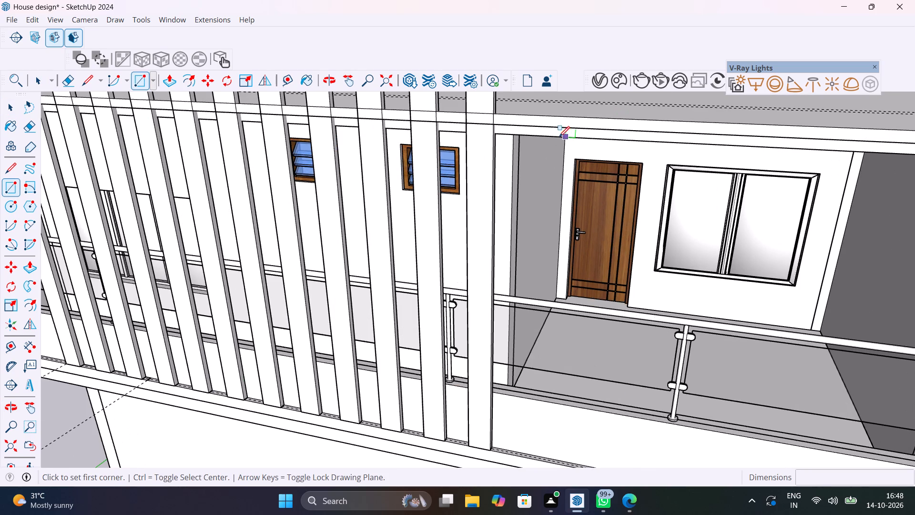
middle_click_drag(545, 143, 575, 106)
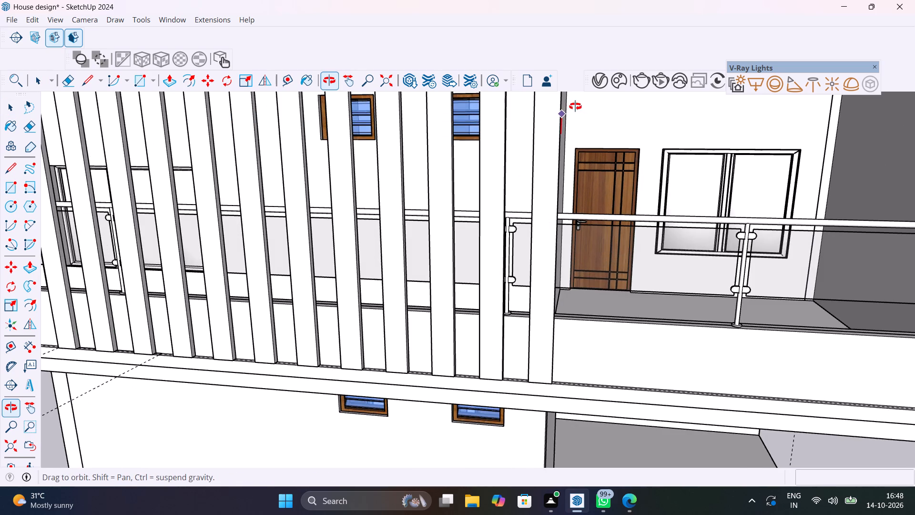
middle_click_drag(575, 106, 538, 138)
left_click(535, 123)
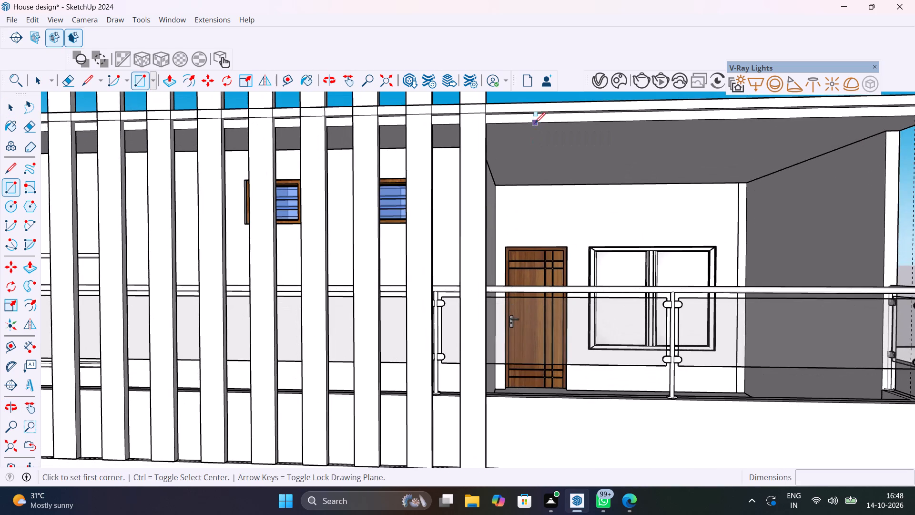
scroll(656, 289, "down", 3)
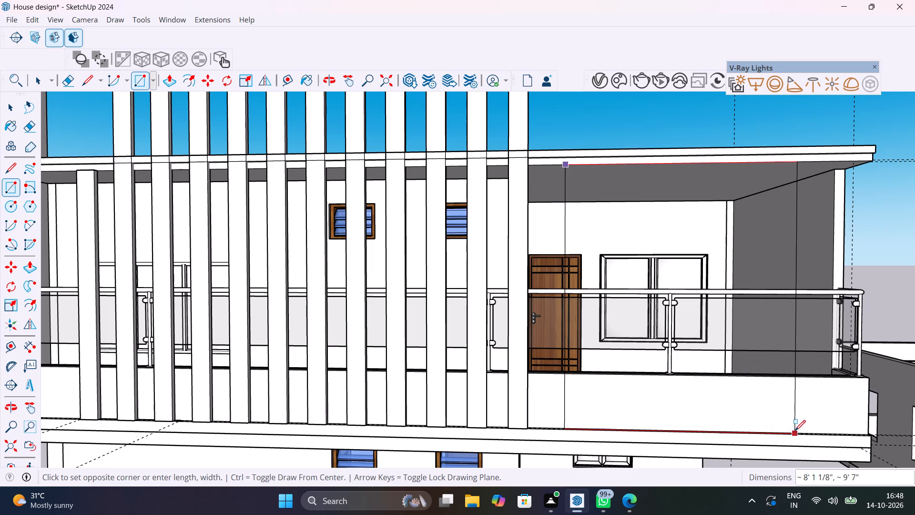
scroll(796, 426, "up", 2)
middle_click_drag(796, 425, 773, 477)
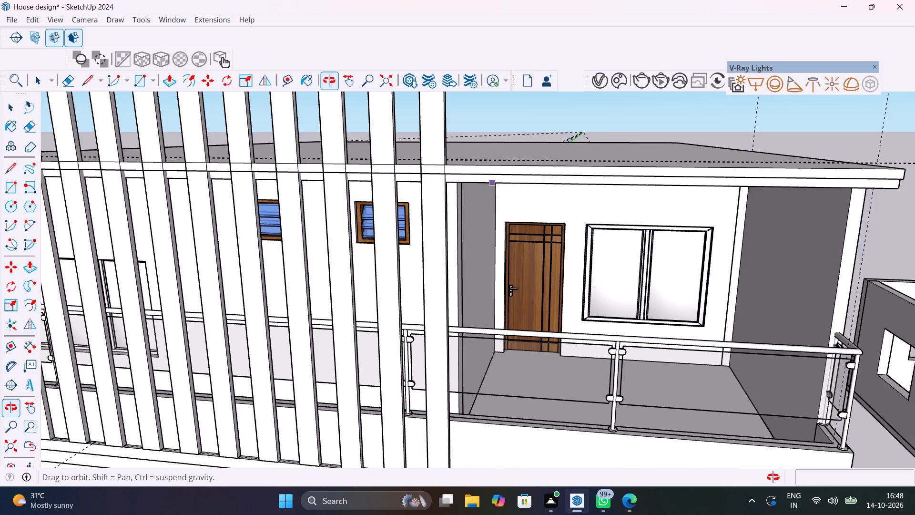
middle_click_drag(773, 477, 564, 378)
scroll(530, 431, "up", 9)
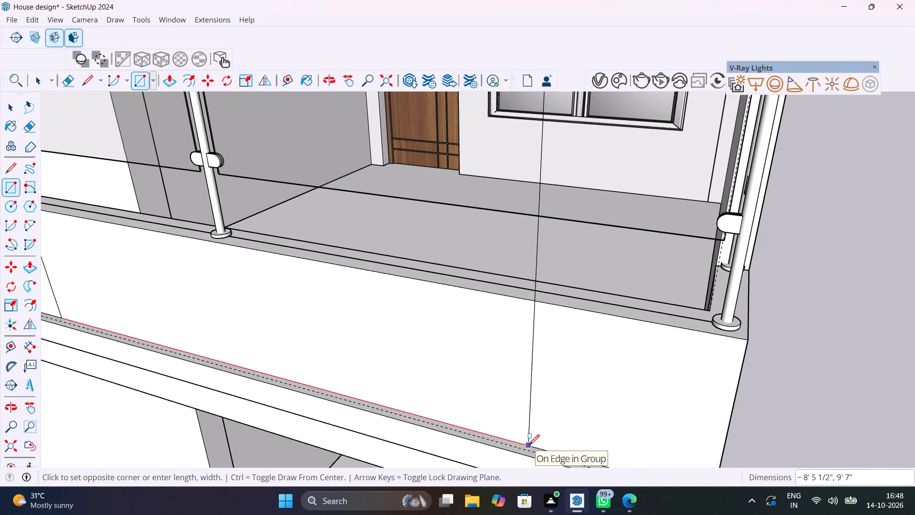
left_click(529, 445)
Move the new rectangle with its edges off the balcony to the empty space beside the house.
scroll(529, 445, "down", 14)
key("space")
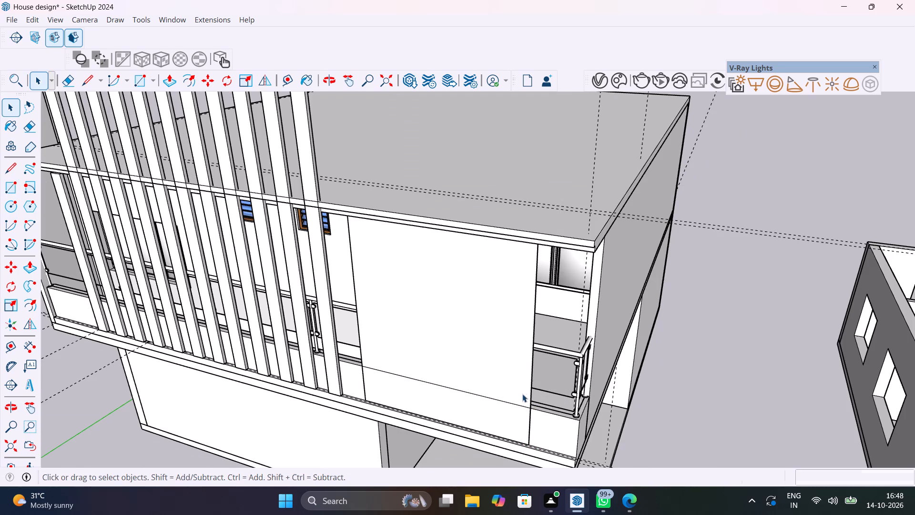
left_click(521, 376)
double_click(521, 376)
key("m")
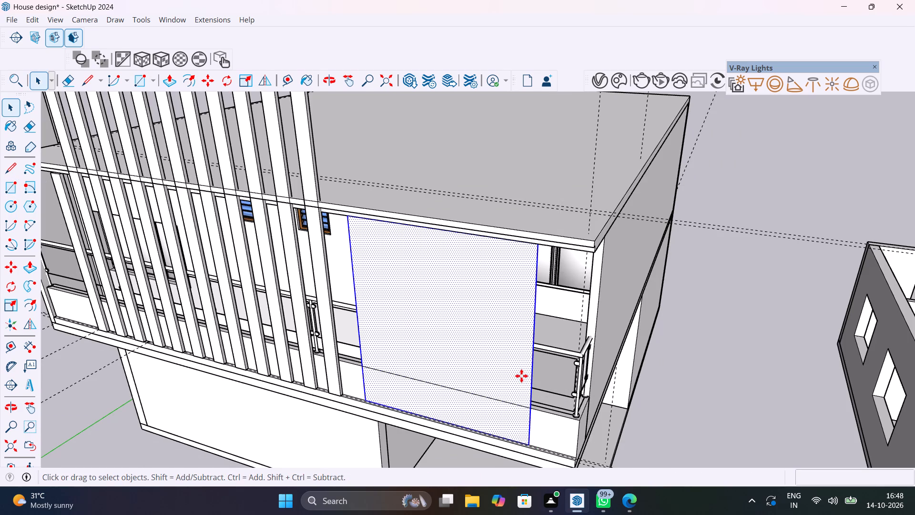
left_click(531, 443)
scroll(408, 433, "down", 15)
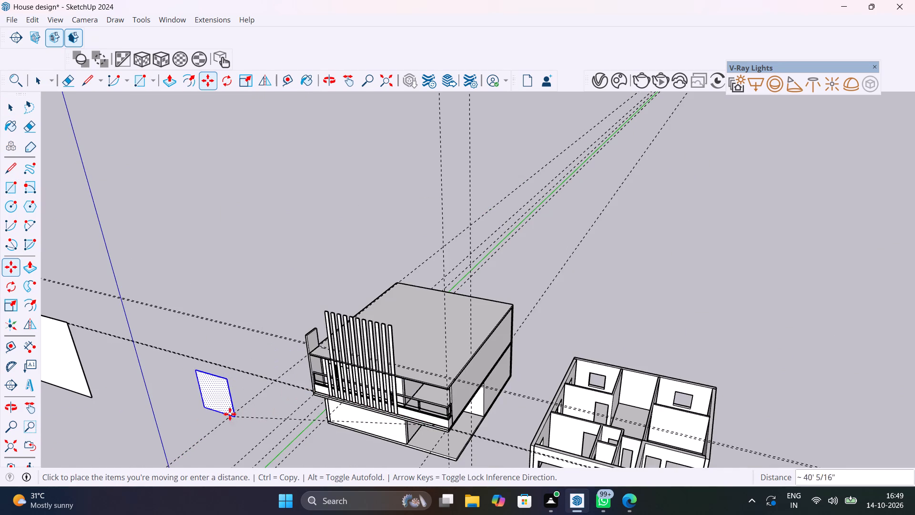
left_click(218, 404)
scroll(199, 396, "up", 9)
middle_click_drag(212, 388, 232, 379)
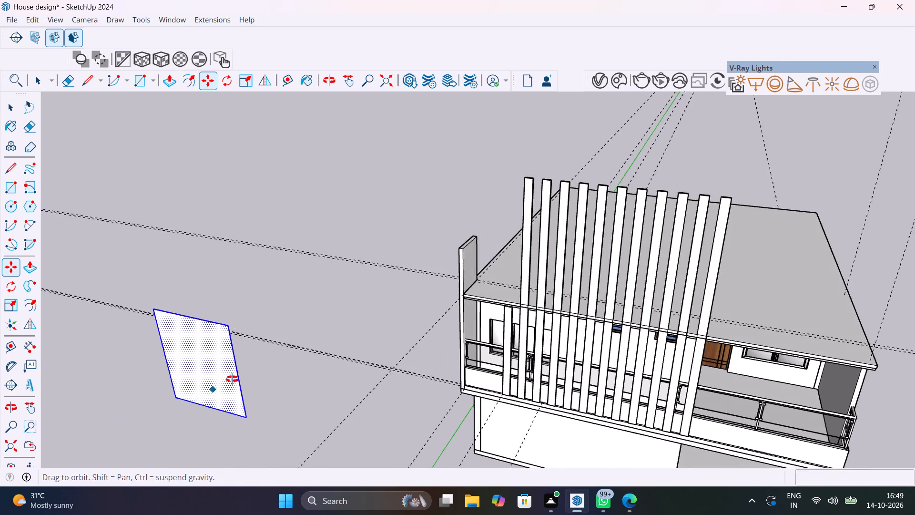
middle_click_drag(232, 379, 378, 328)
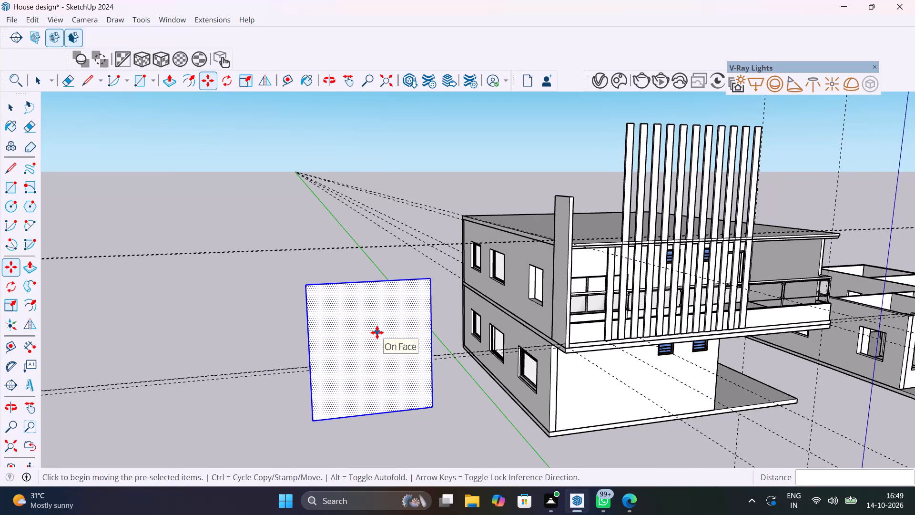
key("space")
left_click(250, 446)
Push/Pull the relocated rectangle to a thickness of 1".
middle_click_drag(339, 381, 394, 392)
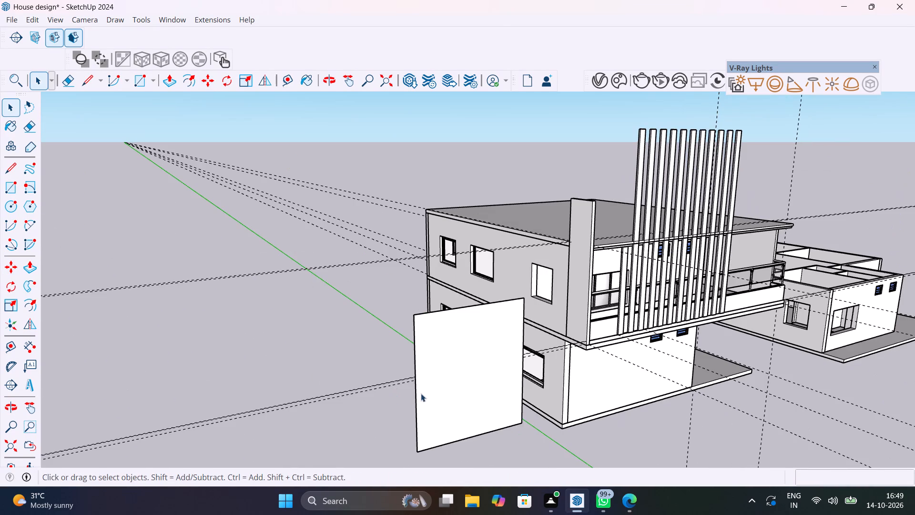
left_click(443, 389)
key("p")
left_click(443, 389)
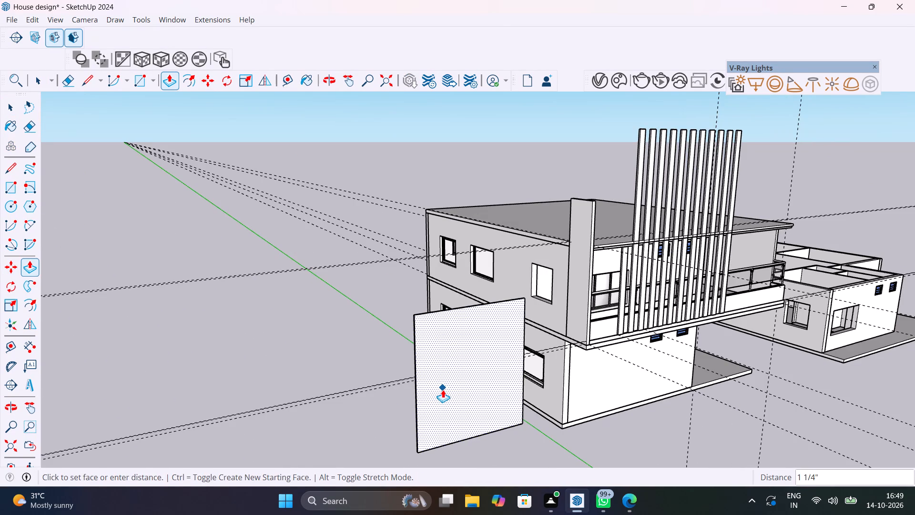
type("1\"")
key("Return")
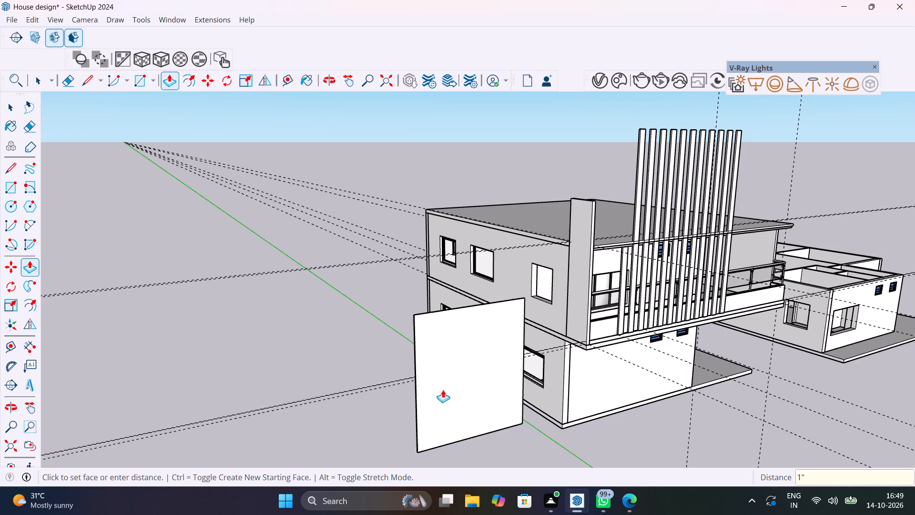
key("space")
Make the whole thickened panel a group.
scroll(443, 390, "up", 4)
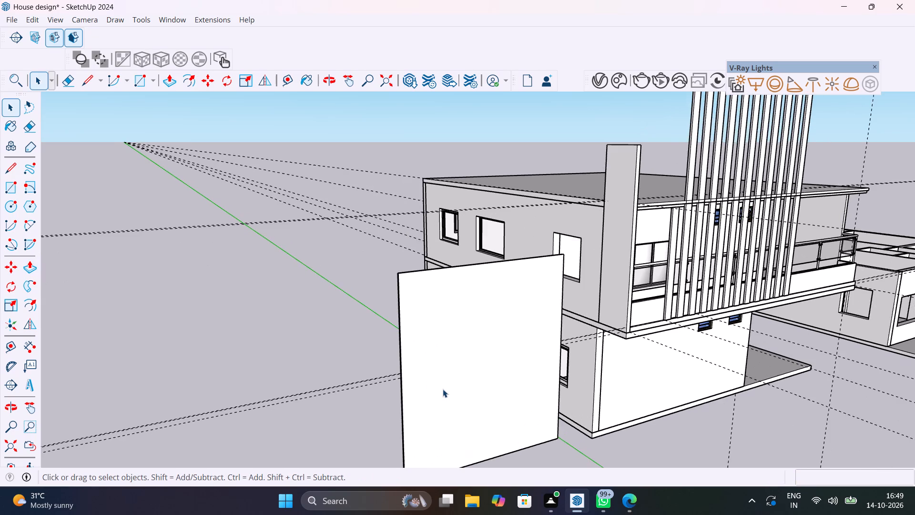
middle_click_drag(436, 388, 395, 360, "shift")
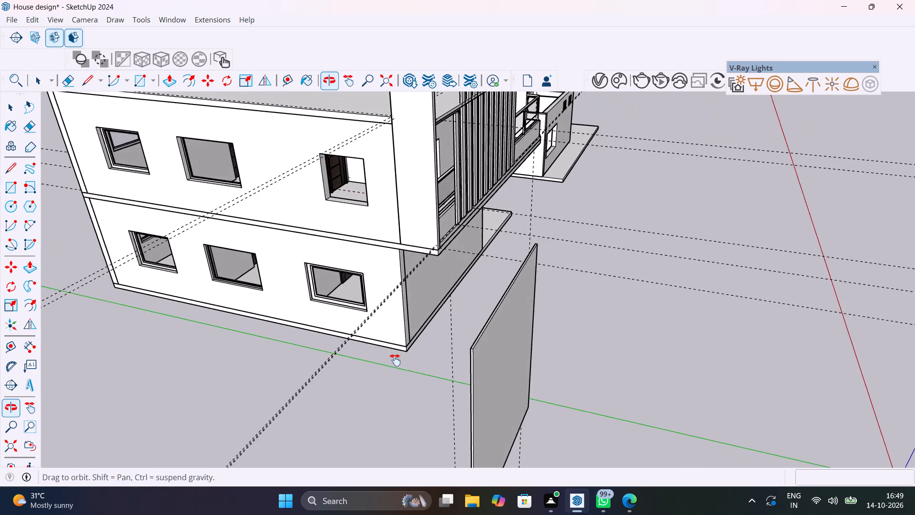
middle_click_drag(395, 360, 396, 374, "shift")
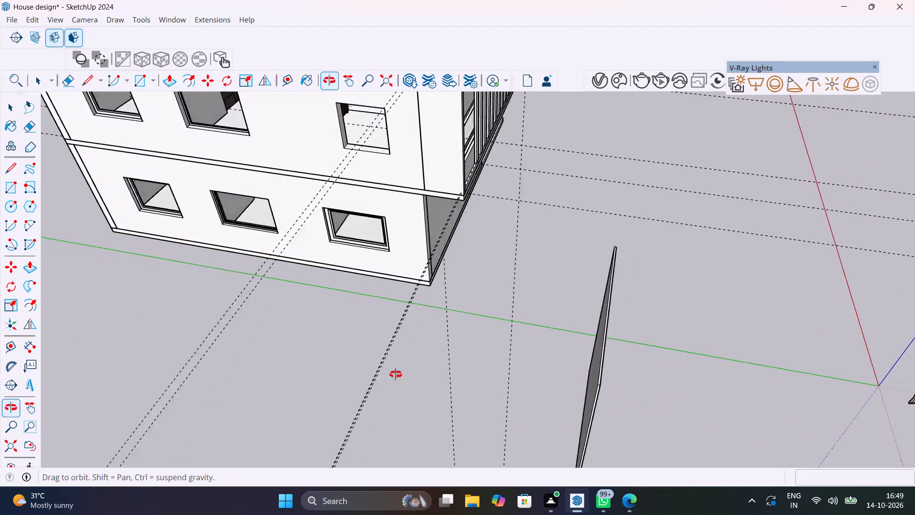
middle_click_drag(396, 374, 326, 353, "shift")
triple_click(325, 353)
right_click(325, 353)
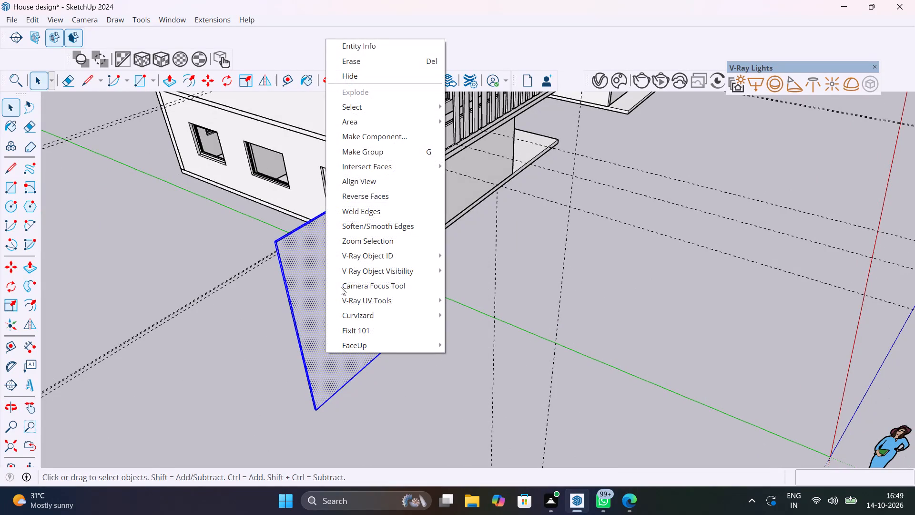
left_click(369, 151)
left_click(244, 335)
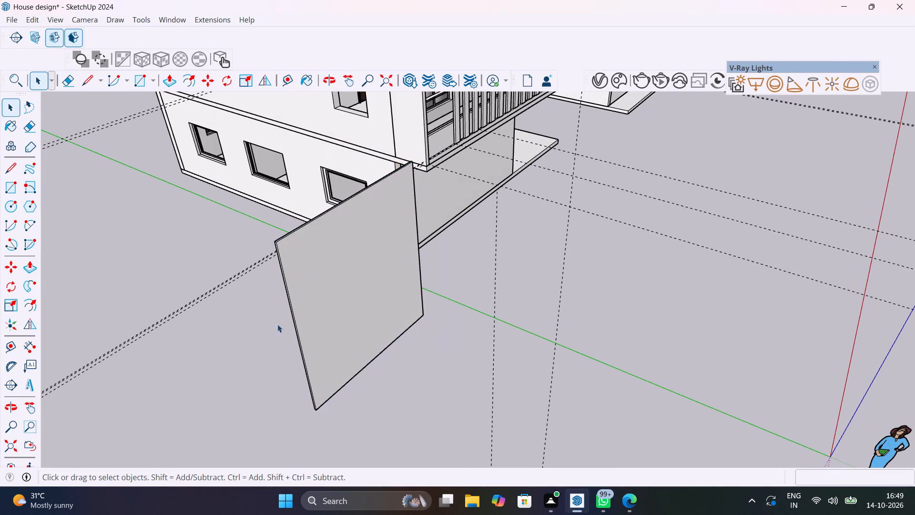
Open the panel group and copy its vertical side edge 5/8" inward across the face, closing the group when done.
scroll(295, 308, "up", 4)
middle_click_drag(310, 309, 285, 342)
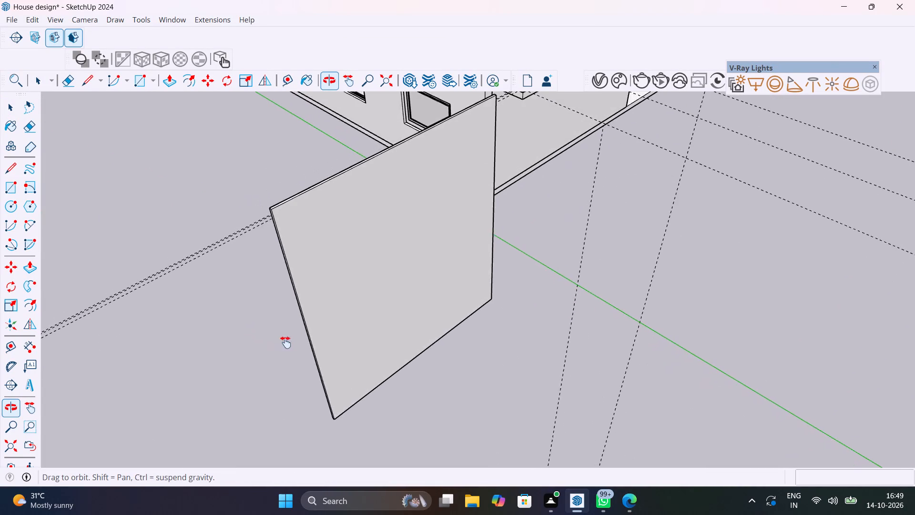
middle_click_drag(285, 342, 249, 355)
double_click(290, 308)
scroll(276, 289, "up", 5)
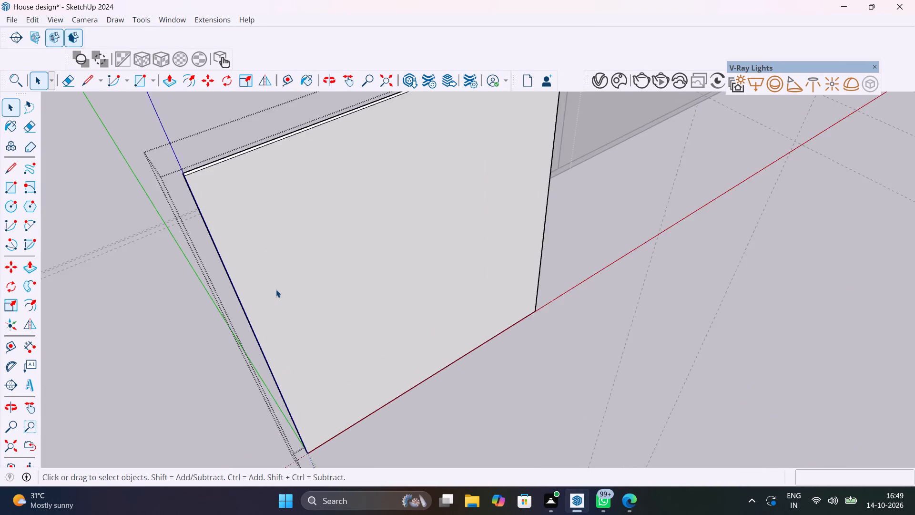
scroll(276, 289, "up", 3)
scroll(276, 288, "down", 1)
middle_click_drag(282, 289, 422, 351)
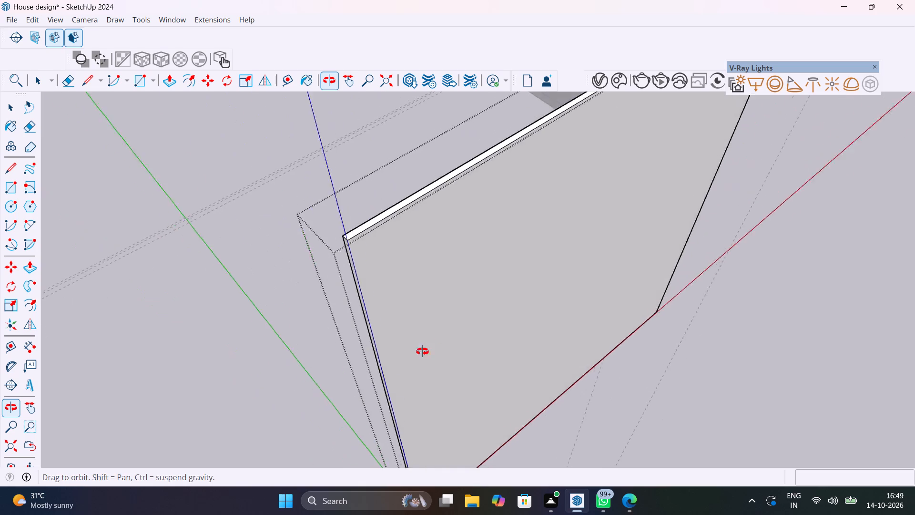
middle_click_drag(422, 351, 362, 385)
scroll(282, 294, "up", 10)
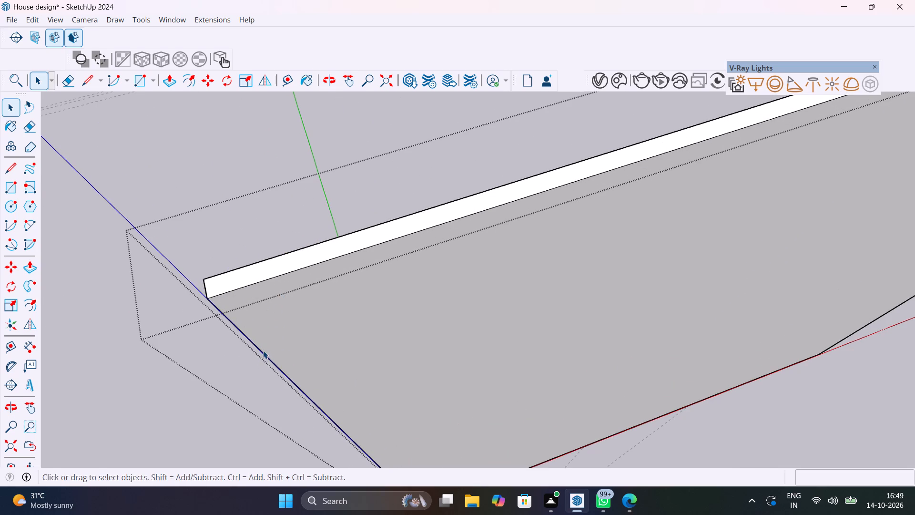
left_click(263, 354)
key("m")
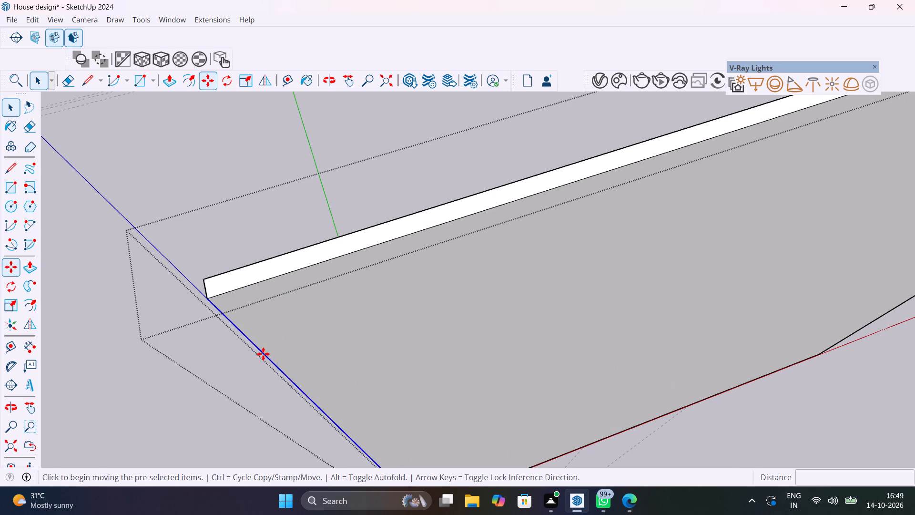
left_click(212, 300)
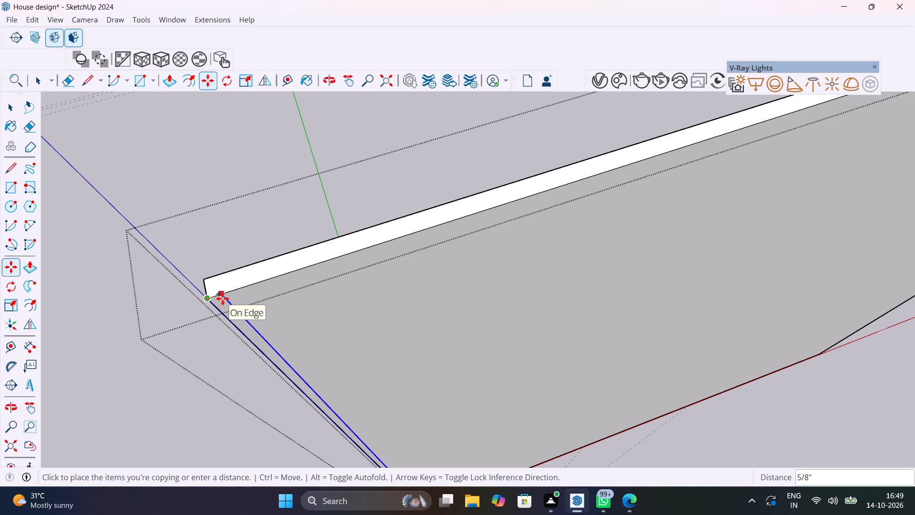
left_click(223, 299)
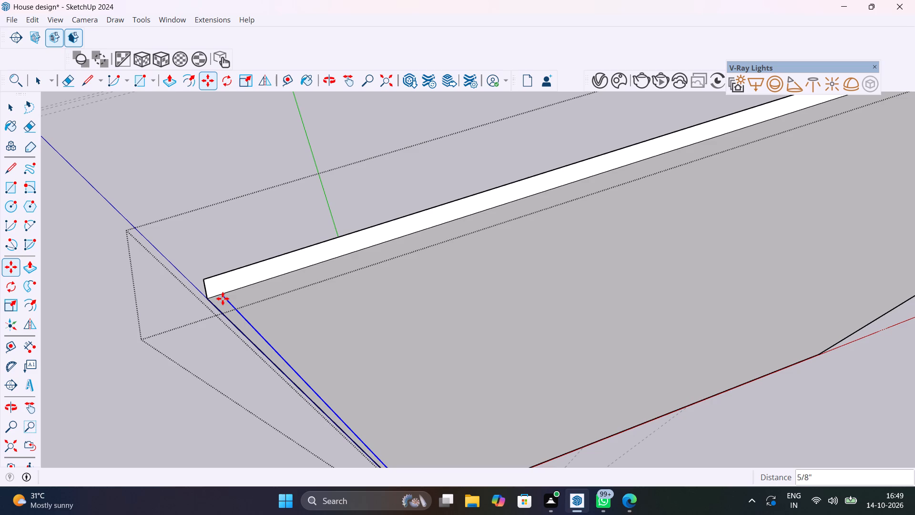
key("space")
left_click(168, 407)
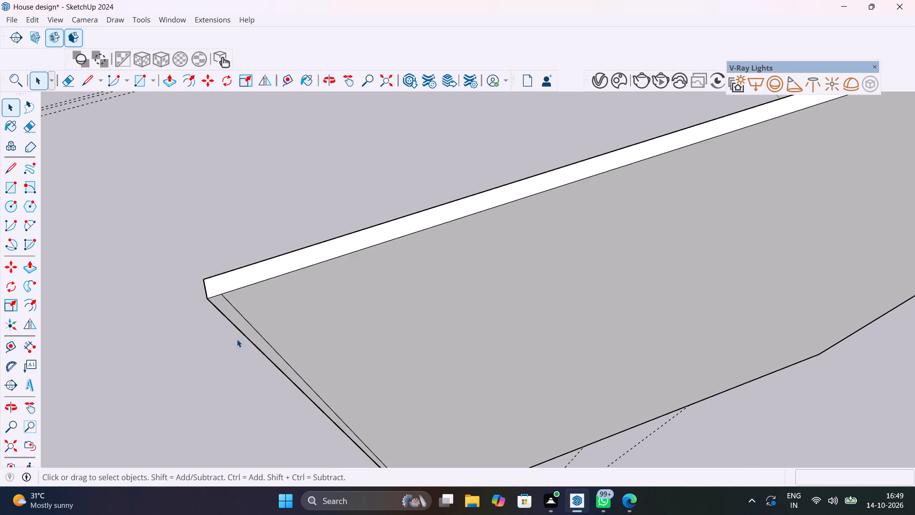
Reopen the panel group and make a component from the narrow strip between the side edge and its copy.
double_click(244, 330)
triple_click(247, 331)
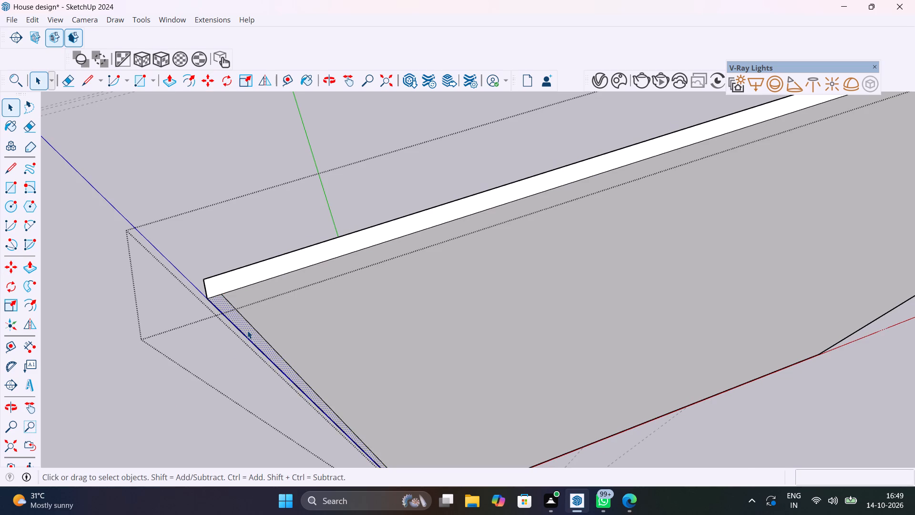
right_click(247, 331)
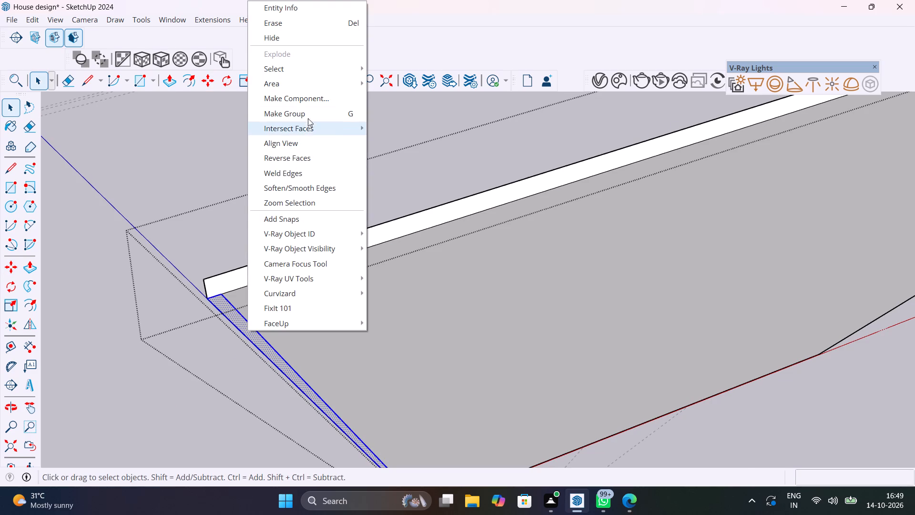
left_click(314, 99)
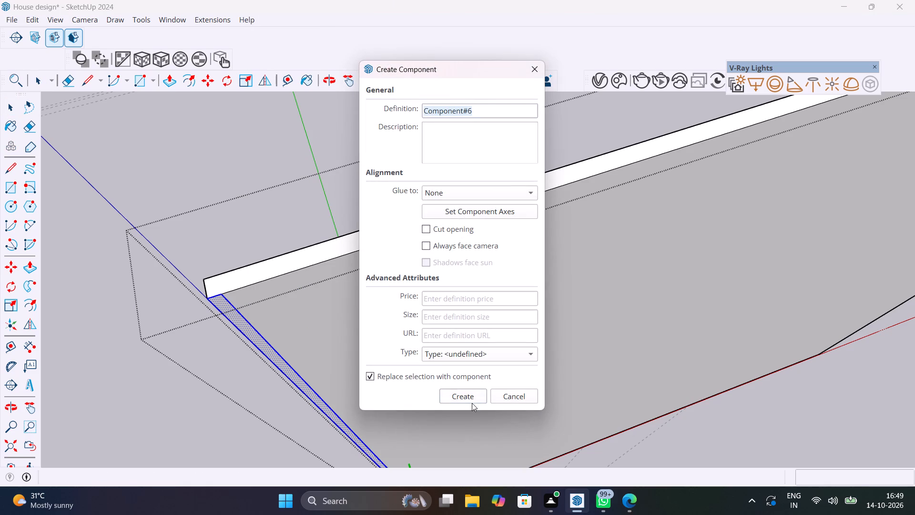
left_click(469, 399)
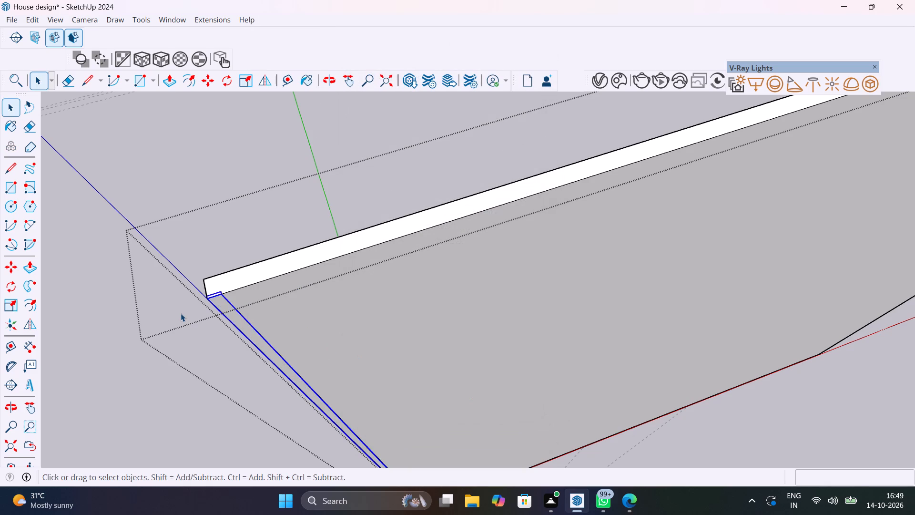
Copy the narrow strip component about 3' 2 13/16" along the panel's top edge.
key("m")
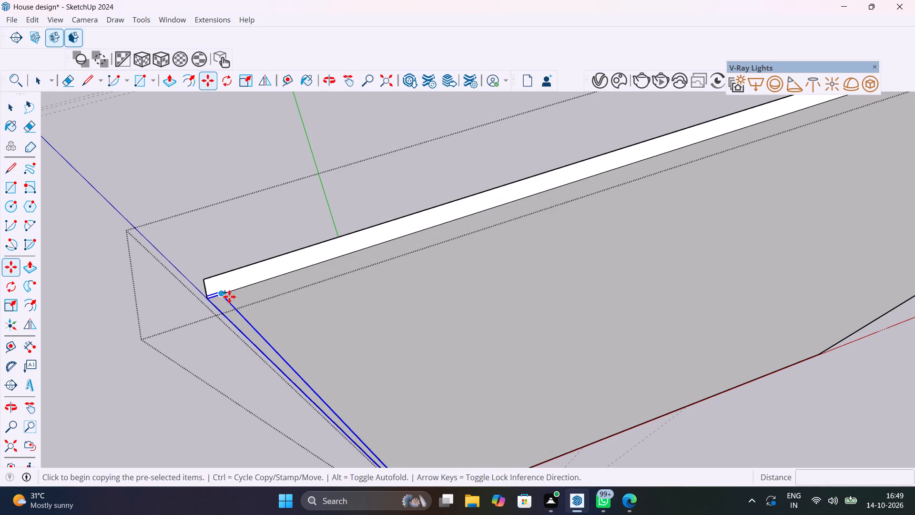
left_click(224, 294)
scroll(306, 288, "down", 14)
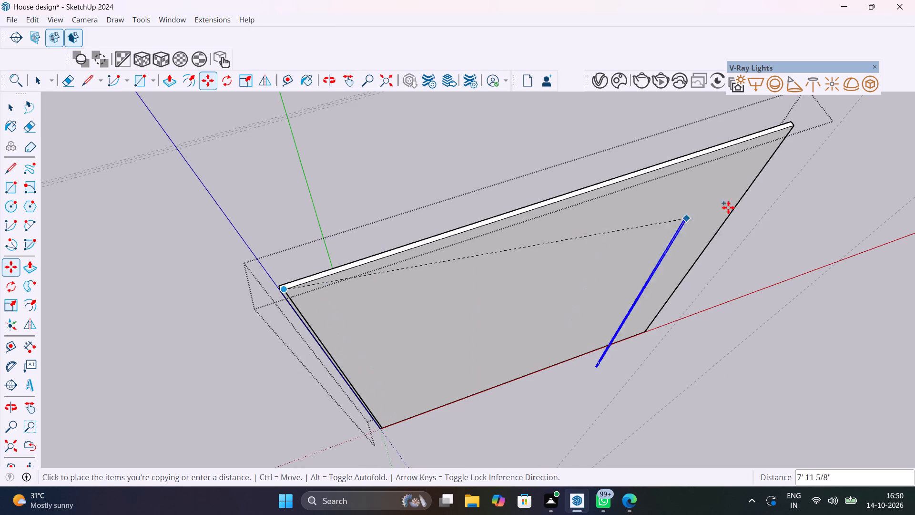
left_click(499, 226)
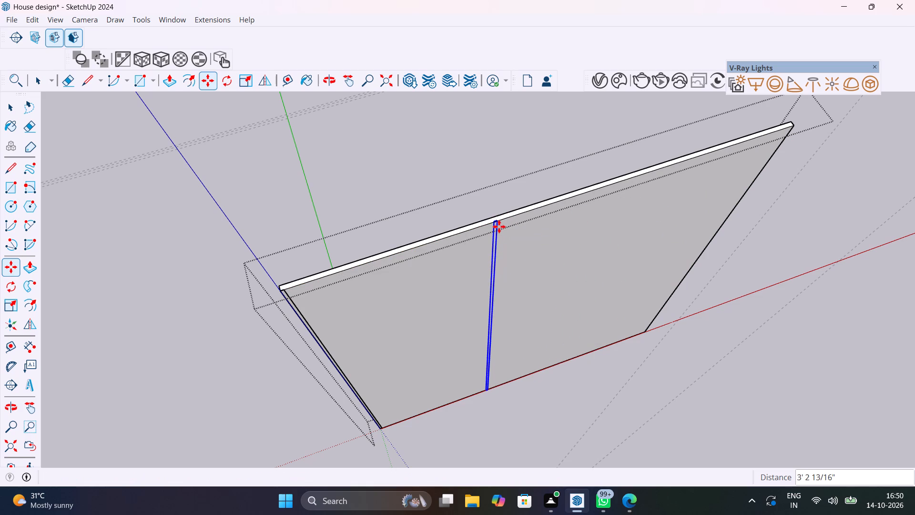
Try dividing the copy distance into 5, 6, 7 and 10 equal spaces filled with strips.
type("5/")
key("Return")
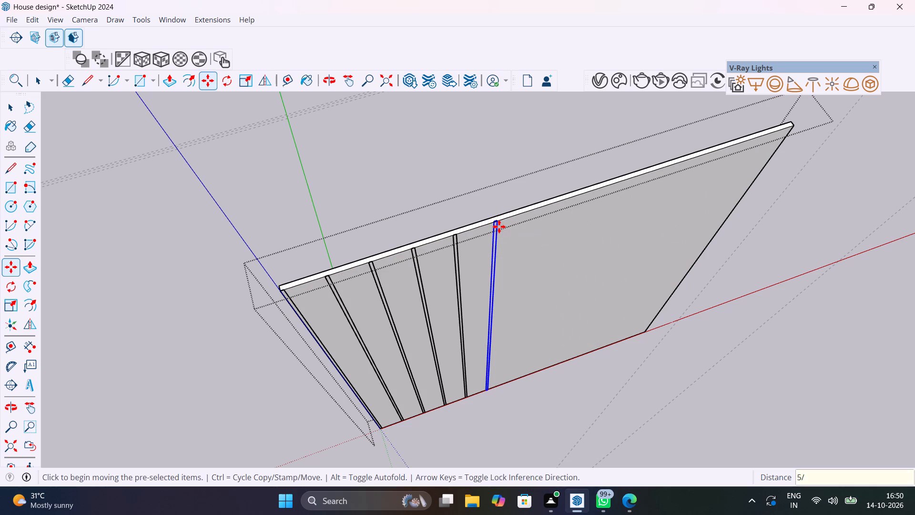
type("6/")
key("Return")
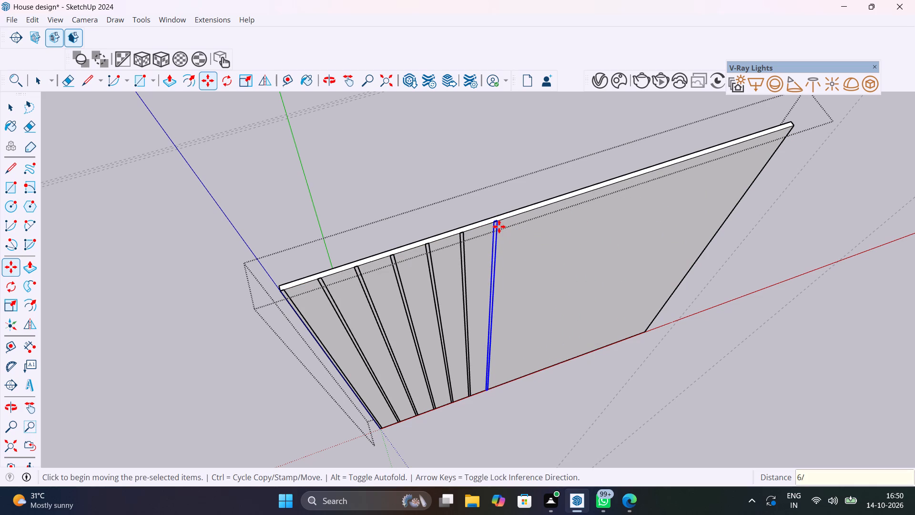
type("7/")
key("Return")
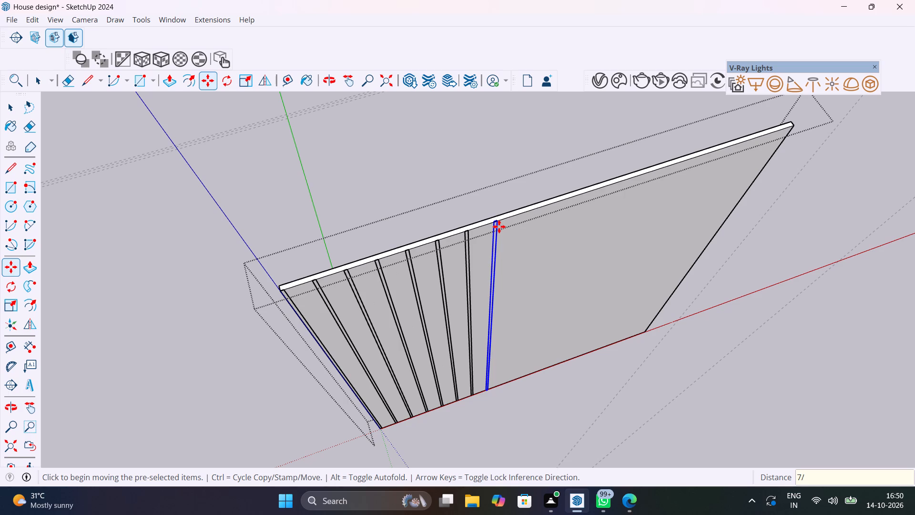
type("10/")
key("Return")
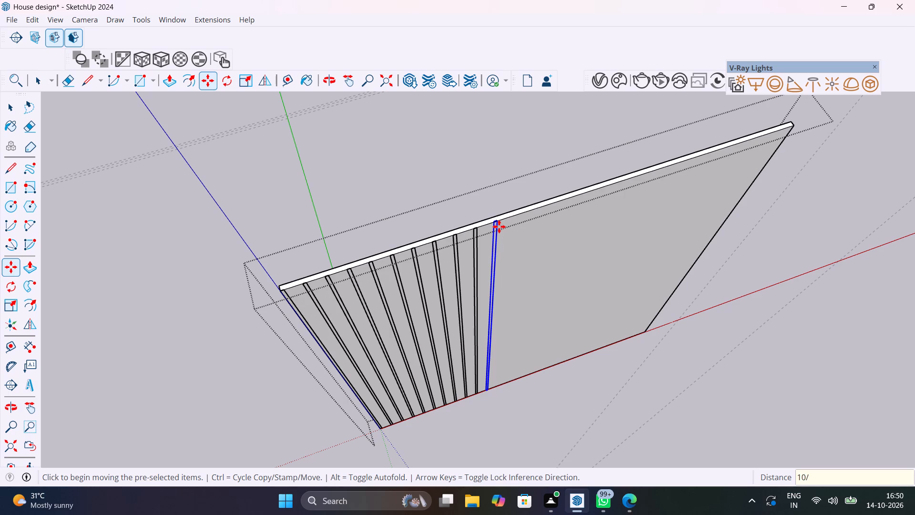
Divide the copy distance into 15 equal spaces filled with strip copies.
scroll(440, 332, "down", 1)
middle_click_drag(440, 329, 471, 189)
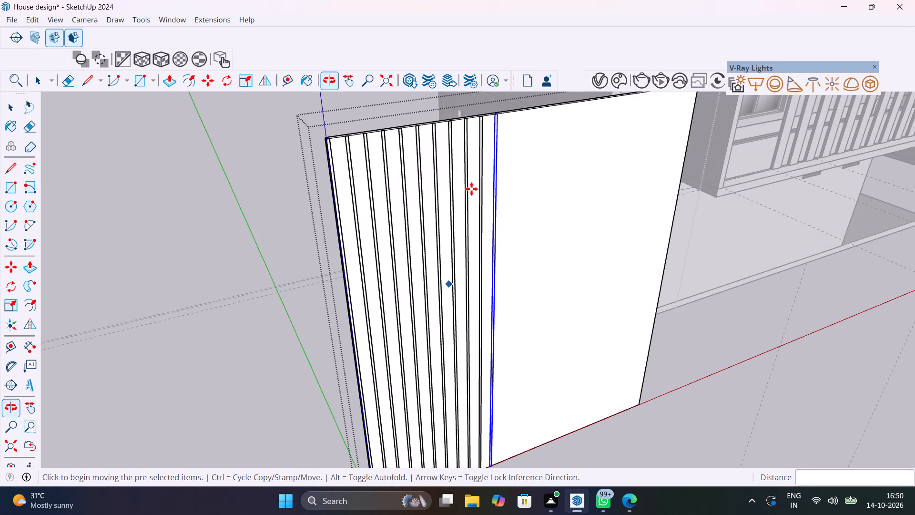
type("15")
key("slash")
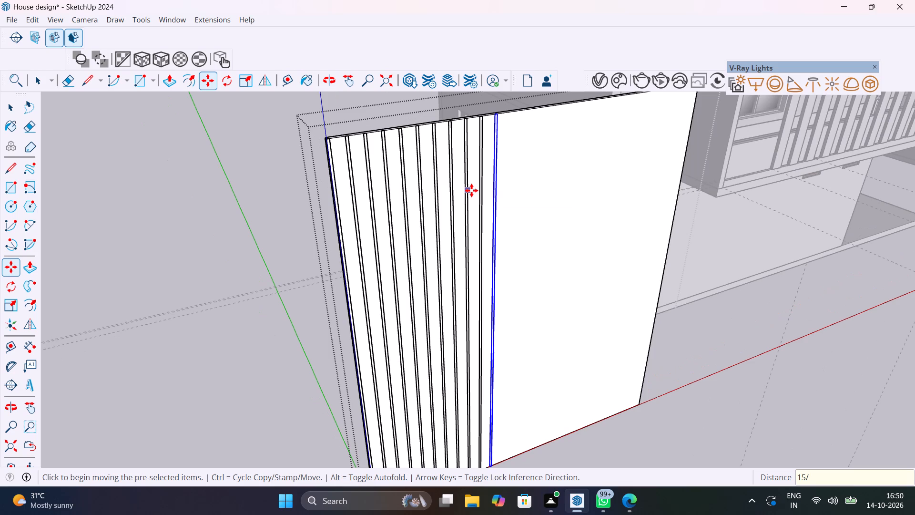
key("Return")
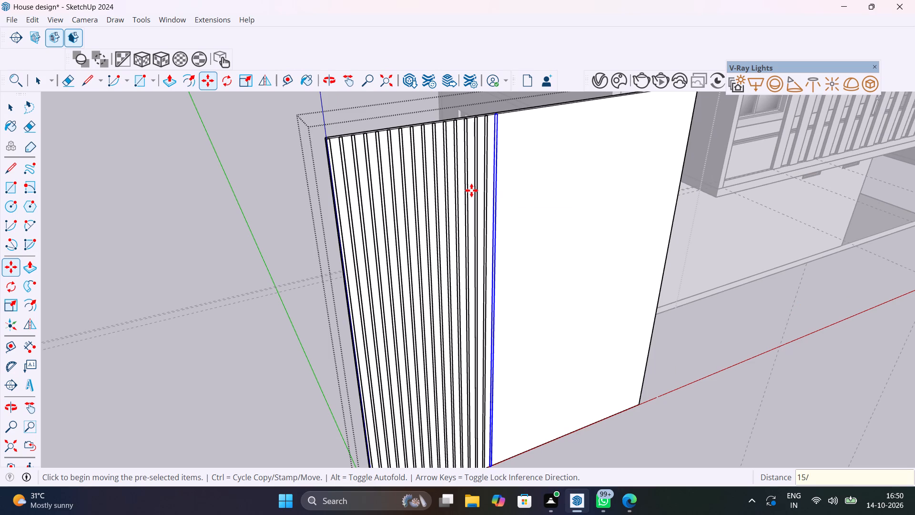
key("space")
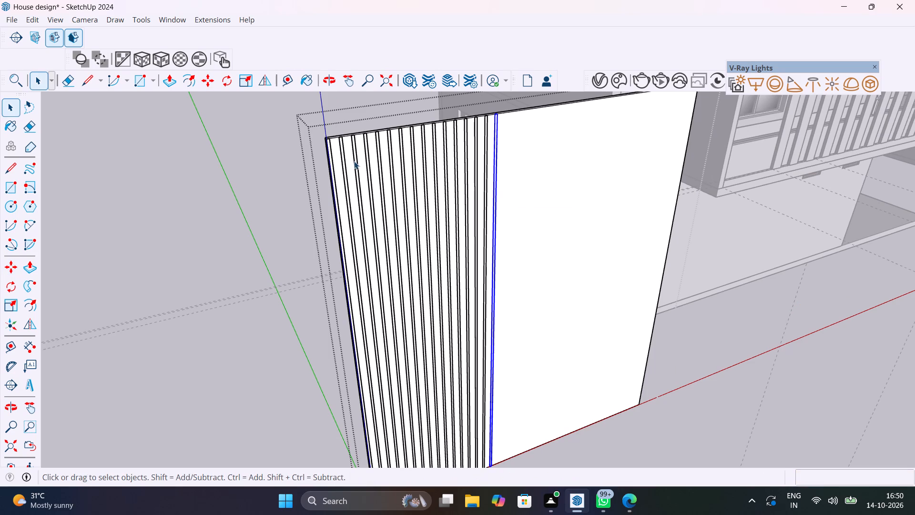
Open the strip component at the panel's side edge and Push/Pull its face outward 1".
scroll(345, 154, "up", 5)
middle_click_drag(343, 140, 402, 233)
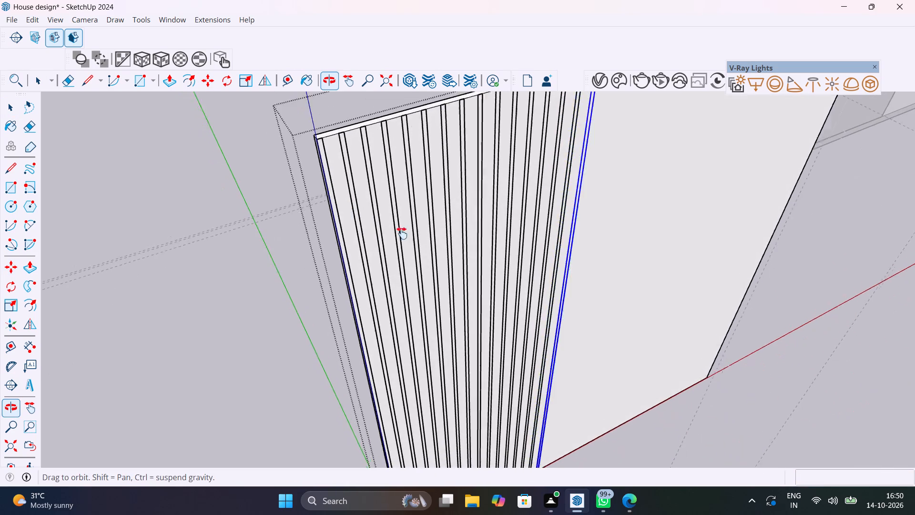
middle_click_drag(402, 233, 472, 317)
scroll(464, 271, "up", 10)
left_click(448, 268)
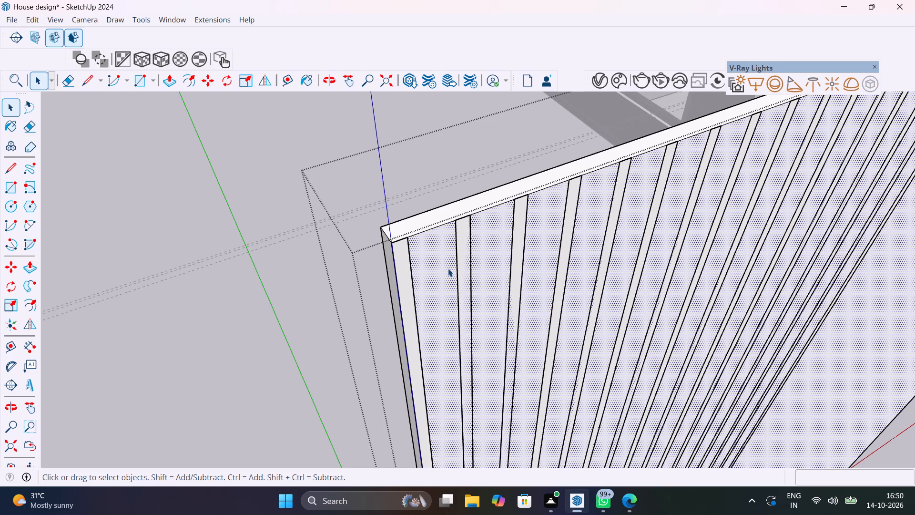
double_click(448, 268)
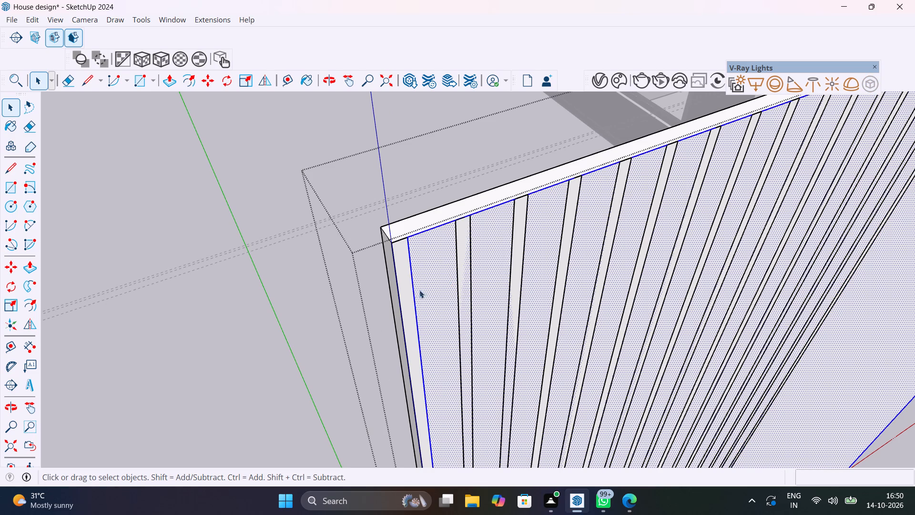
double_click(408, 308)
left_click(408, 308)
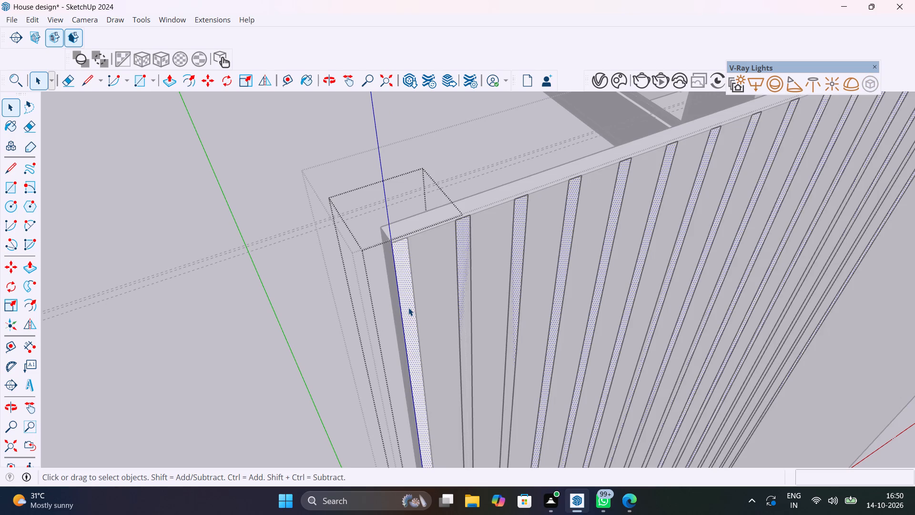
key("p")
left_click(408, 308)
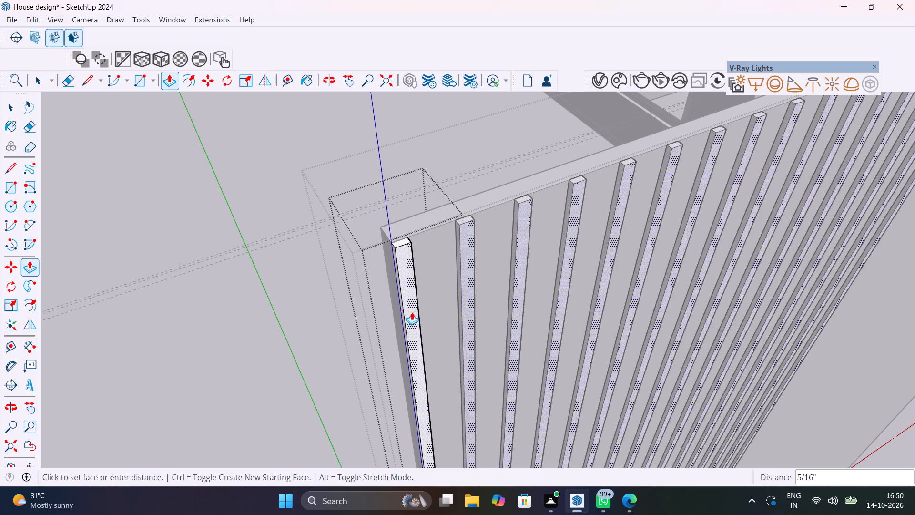
scroll(412, 312, "down", 8)
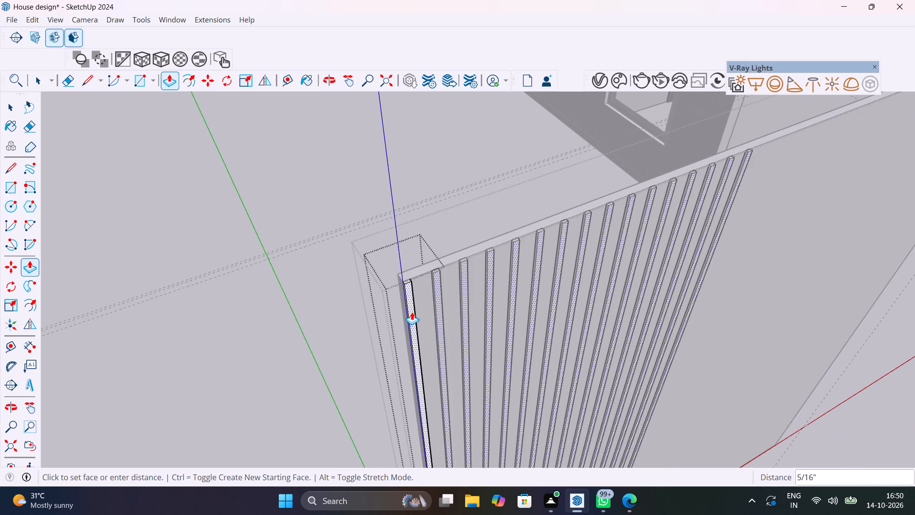
type("1\"")
key("Return")
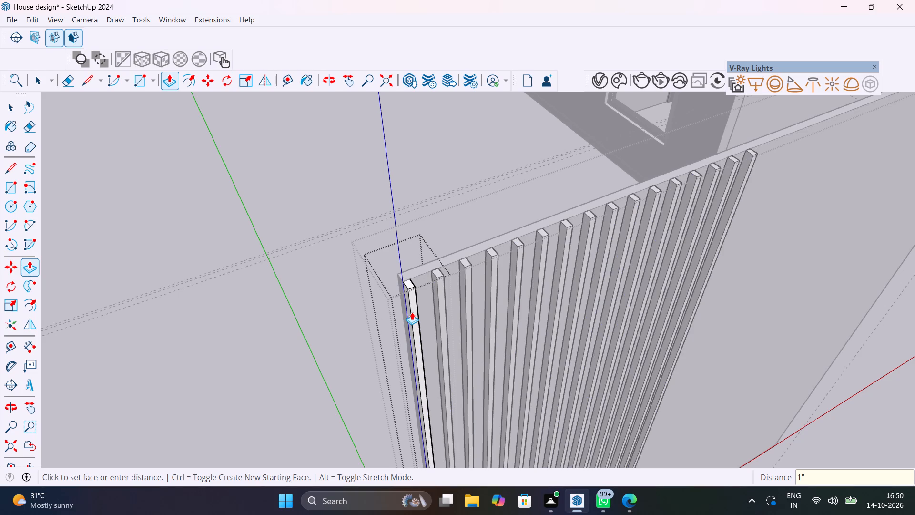
Set the strips' extrusion depth to 0.5" and close the component and the panel group.
type("0.5\"")
key("Return")
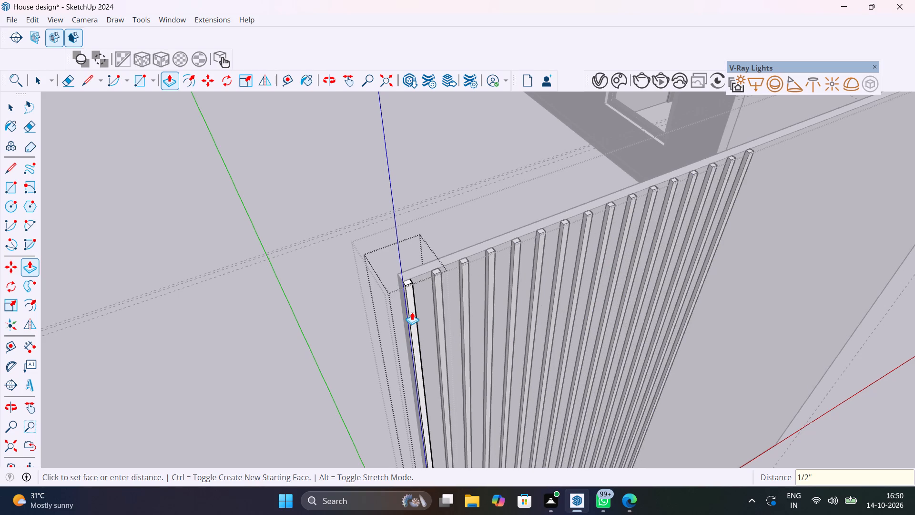
key("space")
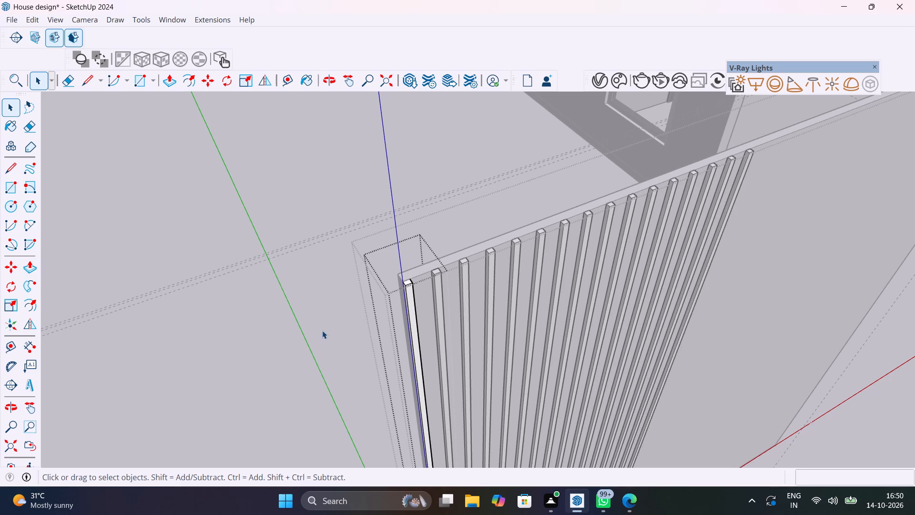
left_click(322, 330)
scroll(529, 288, "down", 14)
middle_click_drag(505, 297, 378, 226)
scroll(378, 227, "up", 1)
left_click(354, 347)
Open the panel group, Push/Pull its plain back face inward about 11/16", and close the group.
scroll(472, 226, "up", 6)
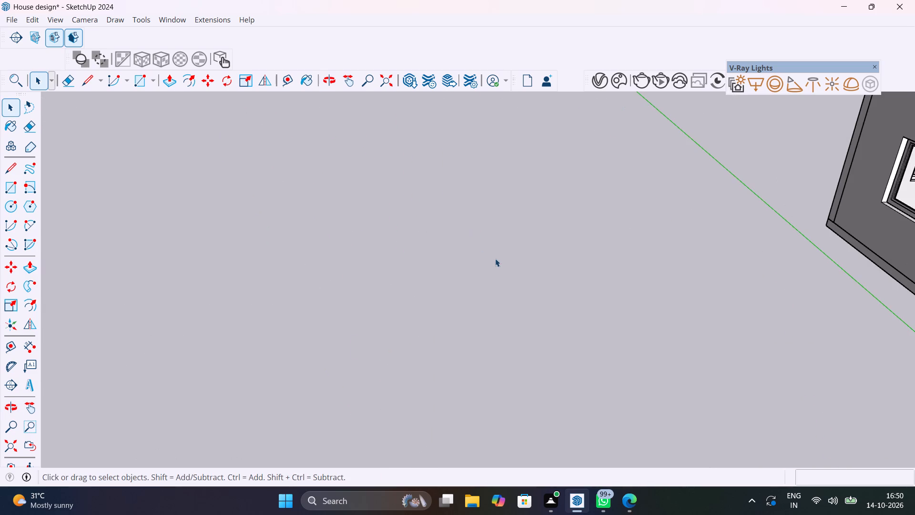
scroll(497, 258, "down", 6)
scroll(517, 311, "up", 8)
middle_click_drag(516, 309, 628, 314)
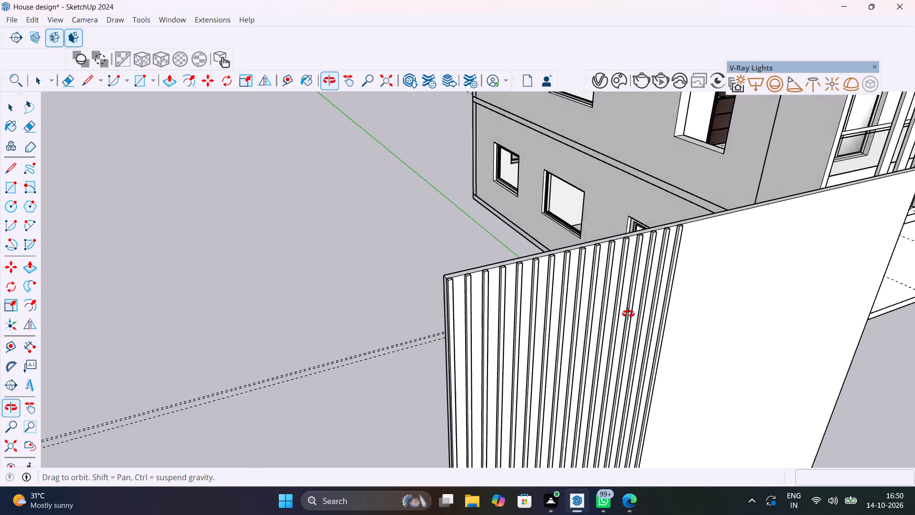
middle_click_drag(628, 314, 794, 349)
middle_click_drag(598, 281, 732, 299)
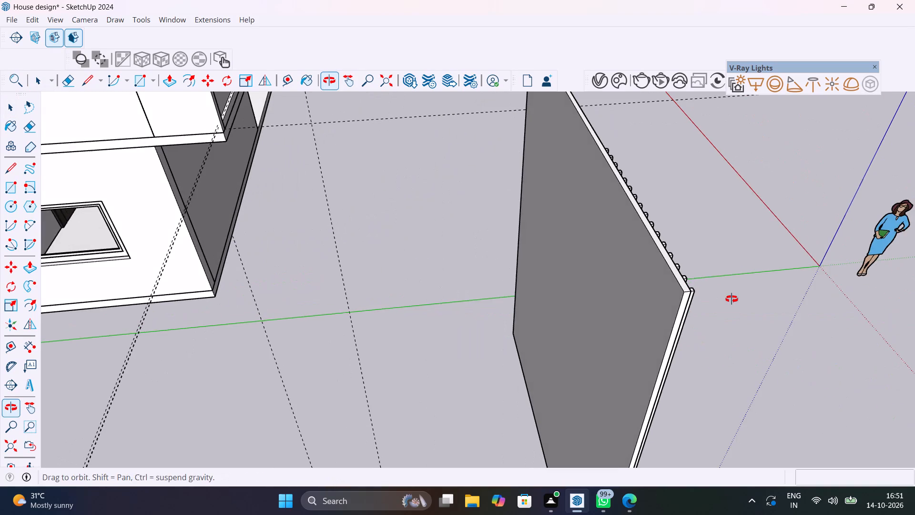
middle_click_drag(732, 299, 719, 312)
left_click(648, 327)
triple_click(655, 328)
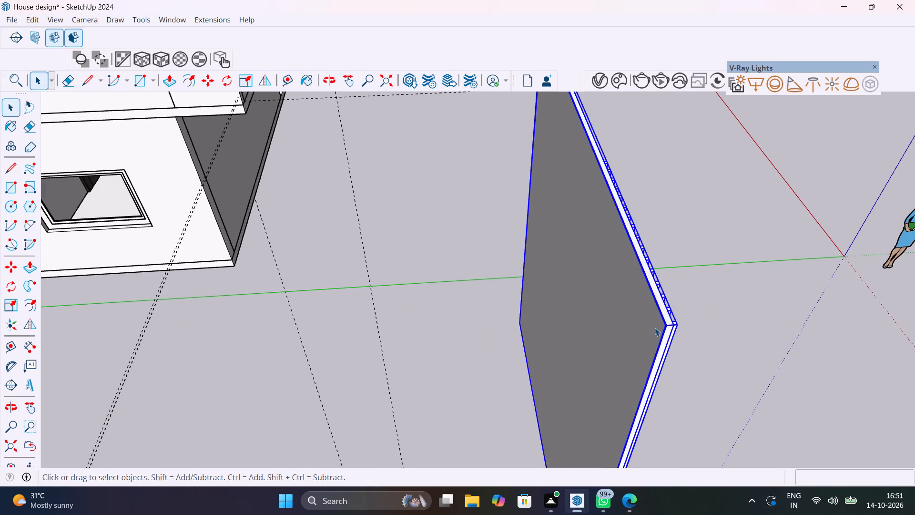
left_click(654, 326)
left_click(654, 326)
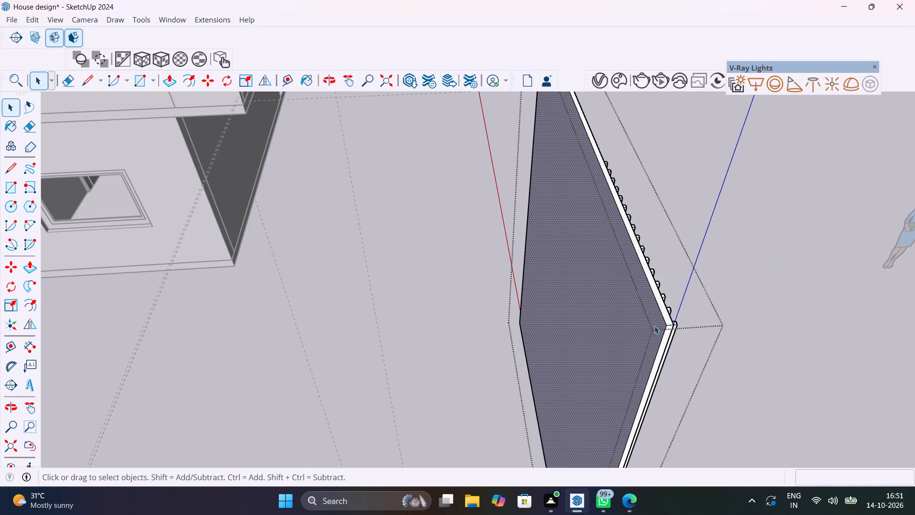
key("p")
left_click(654, 326)
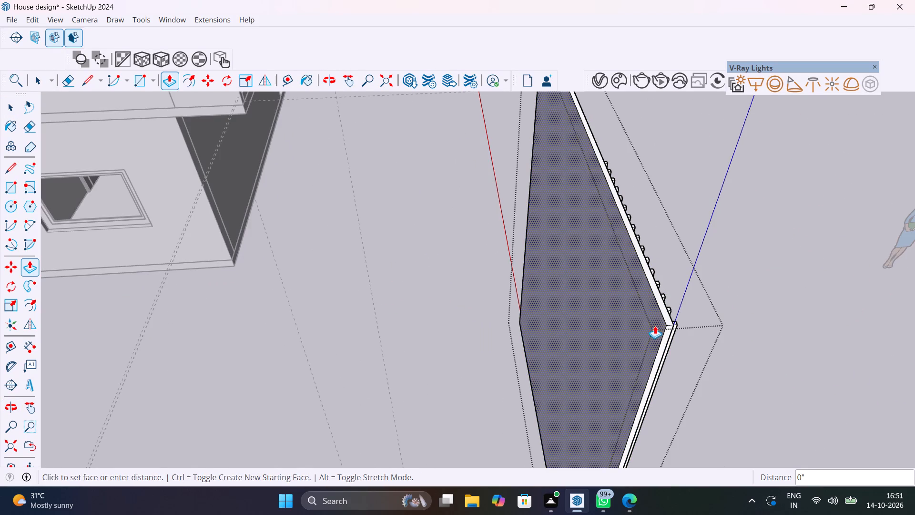
left_click(660, 327)
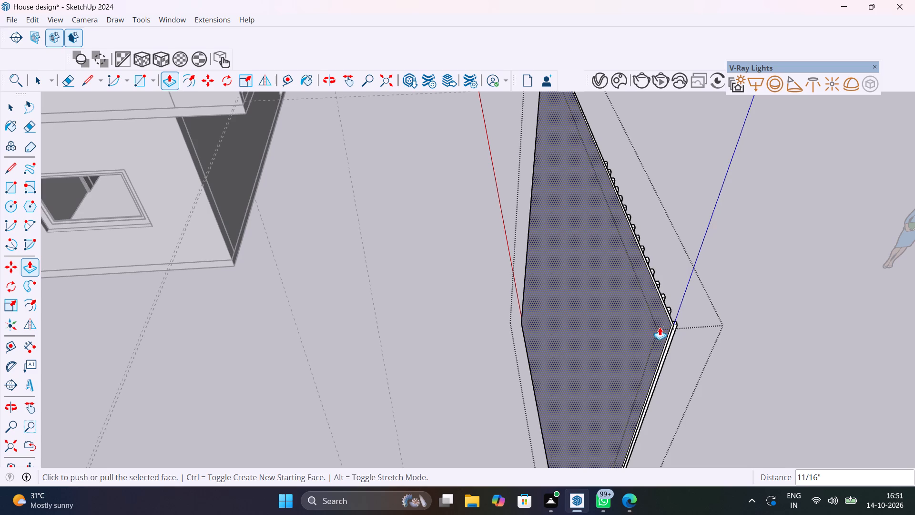
key("space")
left_click(766, 303)
Examine the panel's slatted front face and the spacing of its strips from several angles.
middle_click_drag(709, 331, 559, 319)
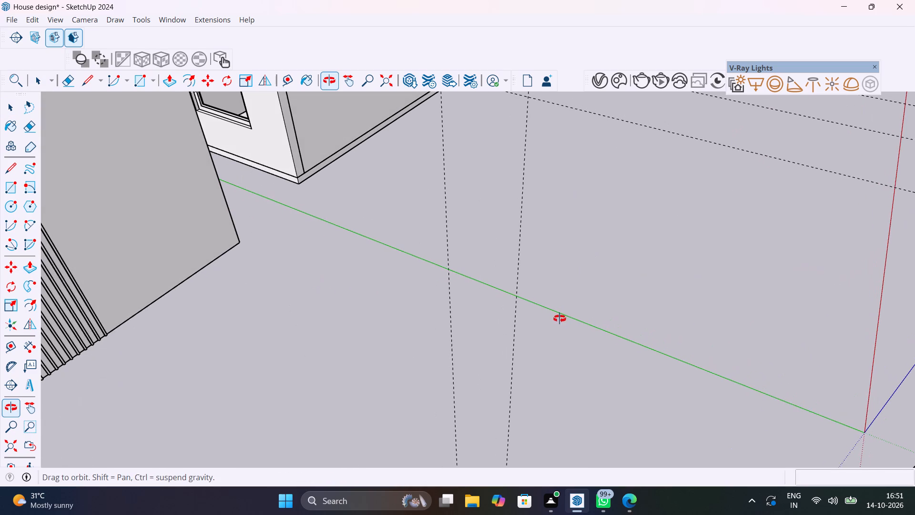
middle_click_drag(559, 319, 762, 359)
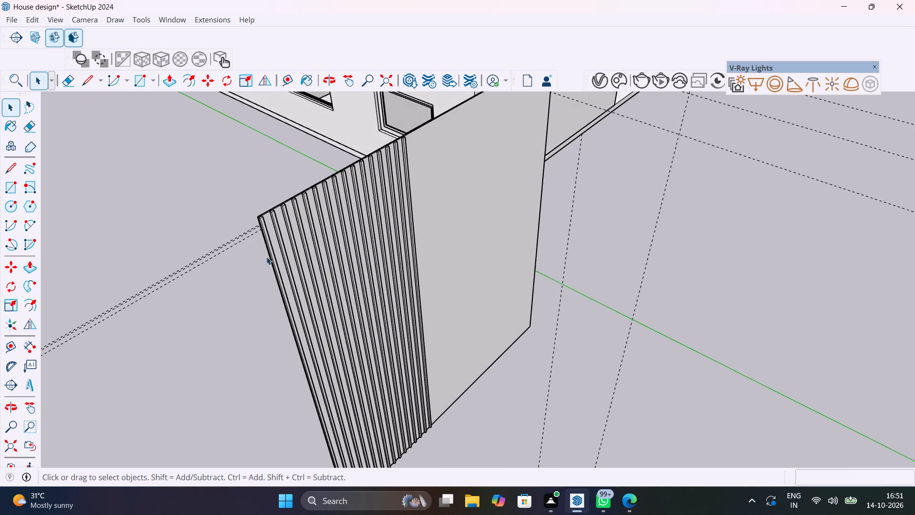
scroll(249, 213, "up", 4)
middle_click_drag(429, 267, 657, 286)
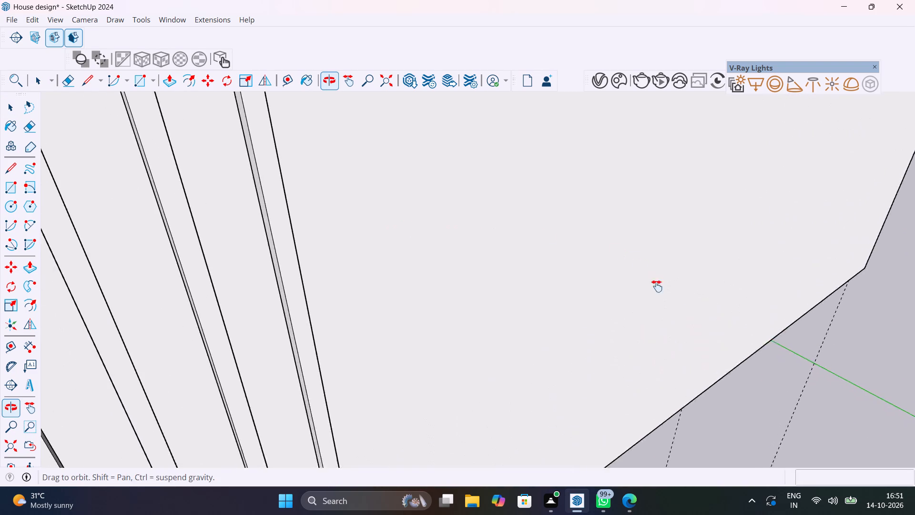
middle_click_drag(657, 286, 661, 299)
scroll(346, 298, "down", 20)
scroll(346, 298, "down", 8)
middle_click_drag(346, 298, 460, 327, "shift")
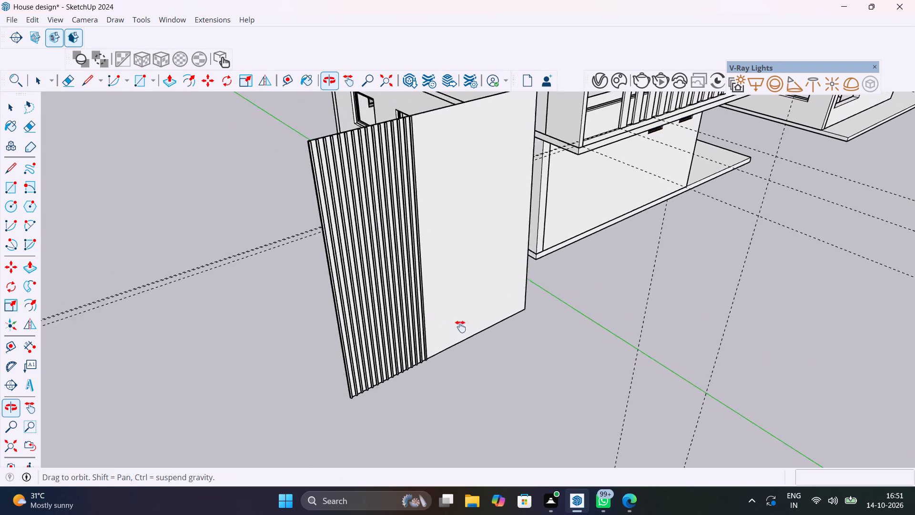
middle_click_drag(460, 327, 490, 313, "shift")
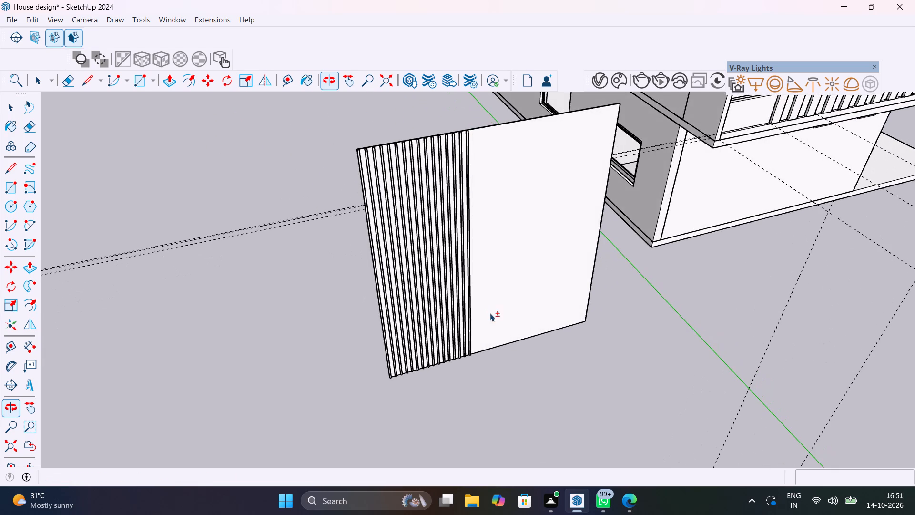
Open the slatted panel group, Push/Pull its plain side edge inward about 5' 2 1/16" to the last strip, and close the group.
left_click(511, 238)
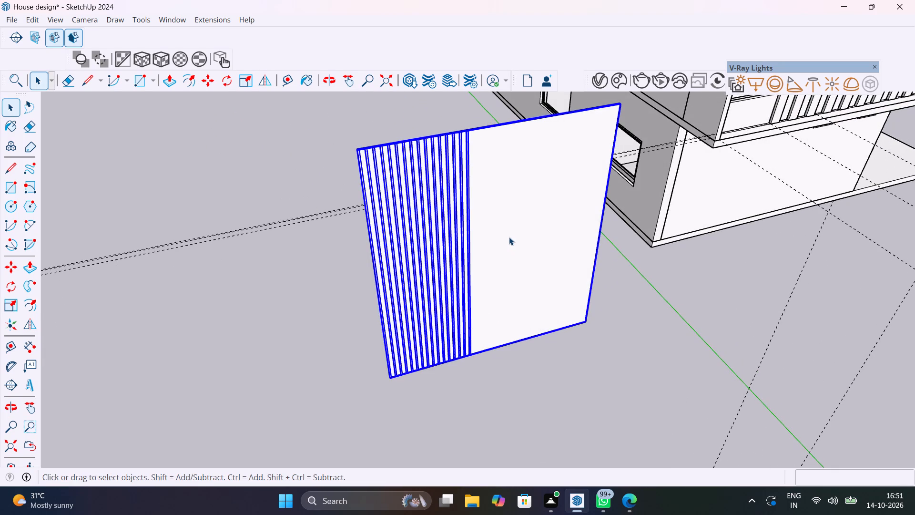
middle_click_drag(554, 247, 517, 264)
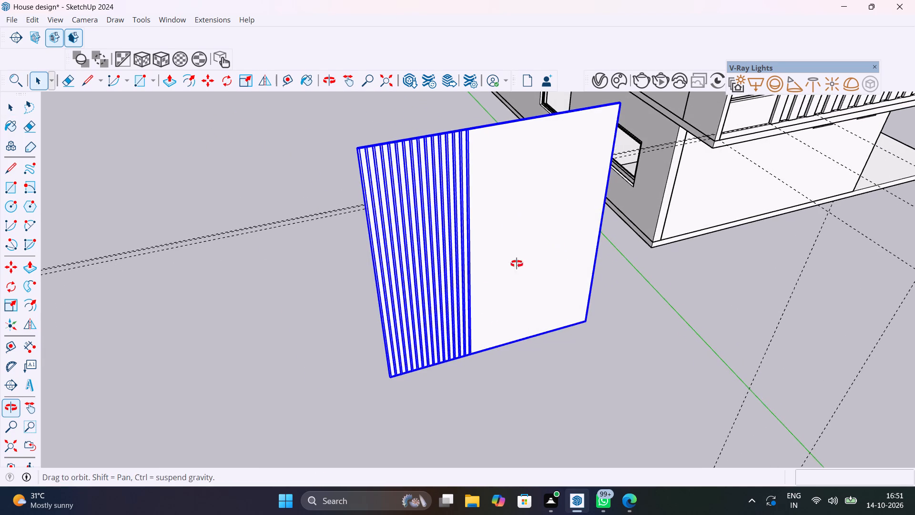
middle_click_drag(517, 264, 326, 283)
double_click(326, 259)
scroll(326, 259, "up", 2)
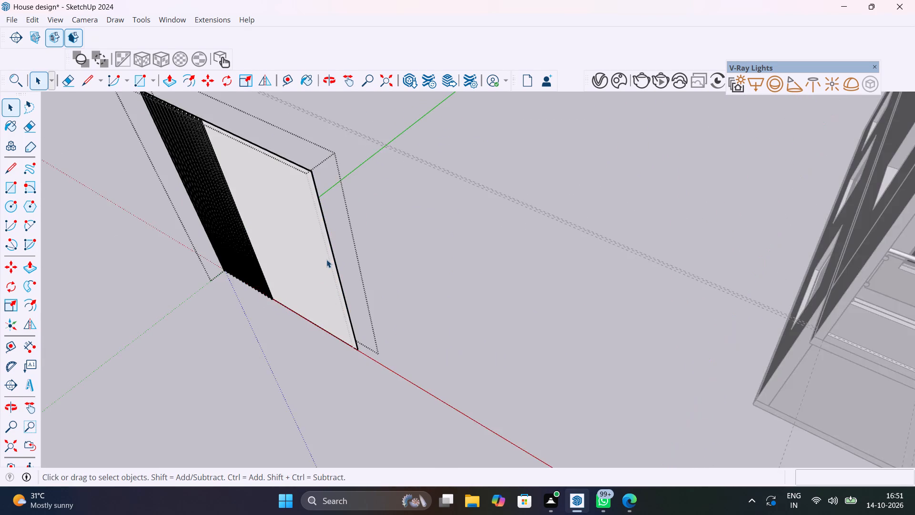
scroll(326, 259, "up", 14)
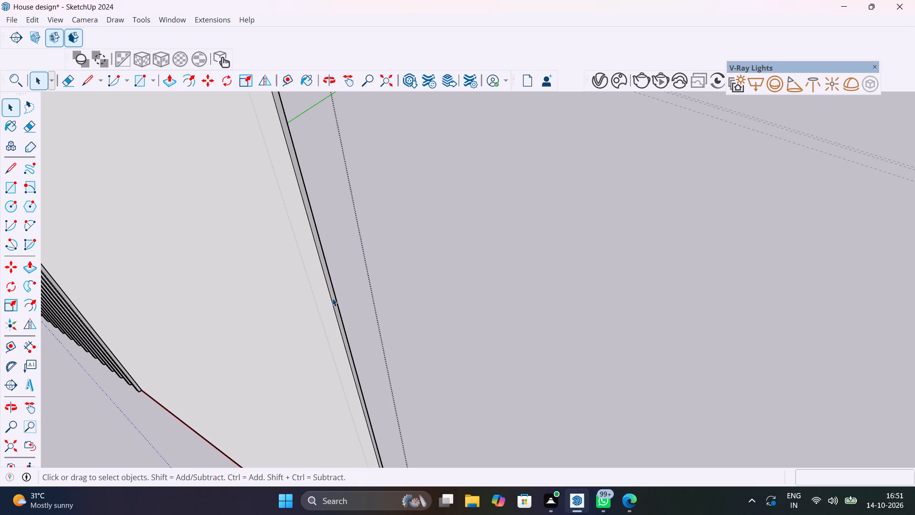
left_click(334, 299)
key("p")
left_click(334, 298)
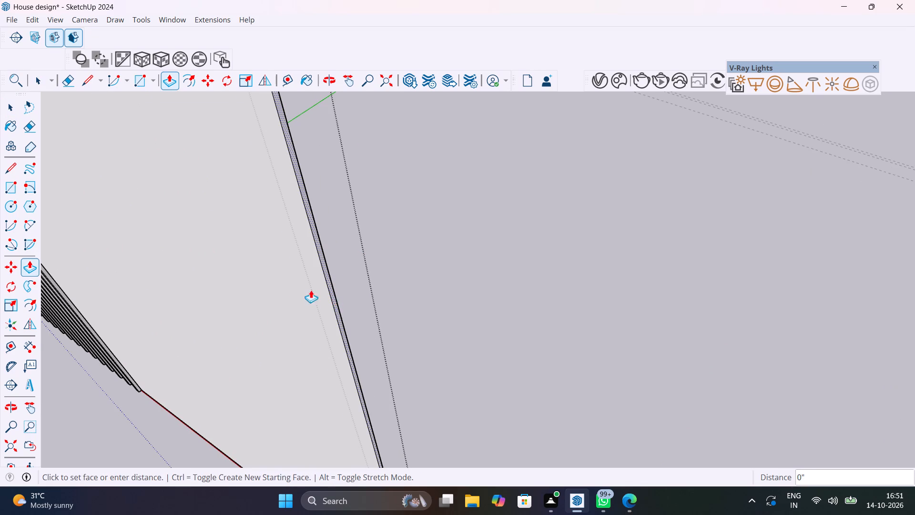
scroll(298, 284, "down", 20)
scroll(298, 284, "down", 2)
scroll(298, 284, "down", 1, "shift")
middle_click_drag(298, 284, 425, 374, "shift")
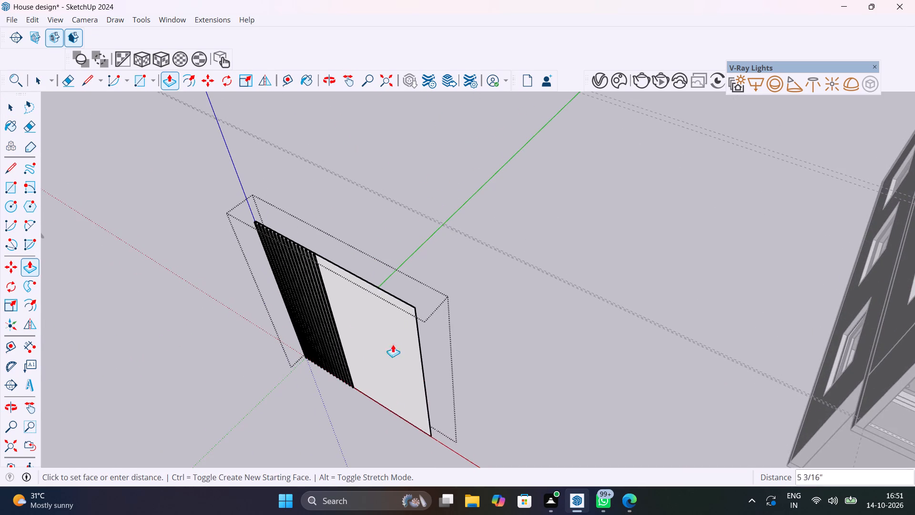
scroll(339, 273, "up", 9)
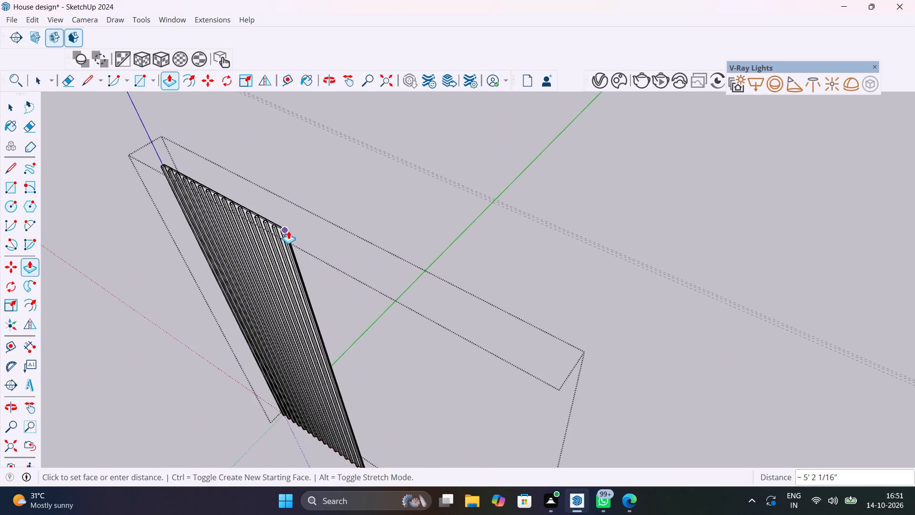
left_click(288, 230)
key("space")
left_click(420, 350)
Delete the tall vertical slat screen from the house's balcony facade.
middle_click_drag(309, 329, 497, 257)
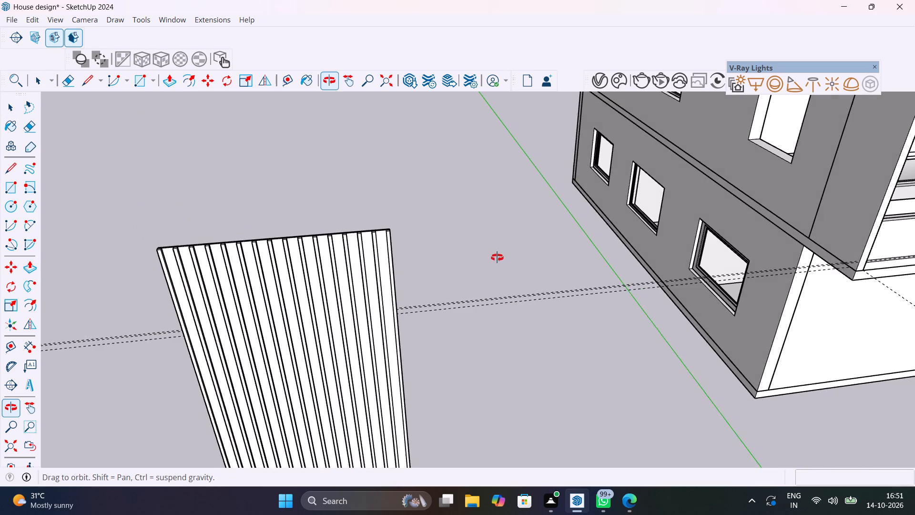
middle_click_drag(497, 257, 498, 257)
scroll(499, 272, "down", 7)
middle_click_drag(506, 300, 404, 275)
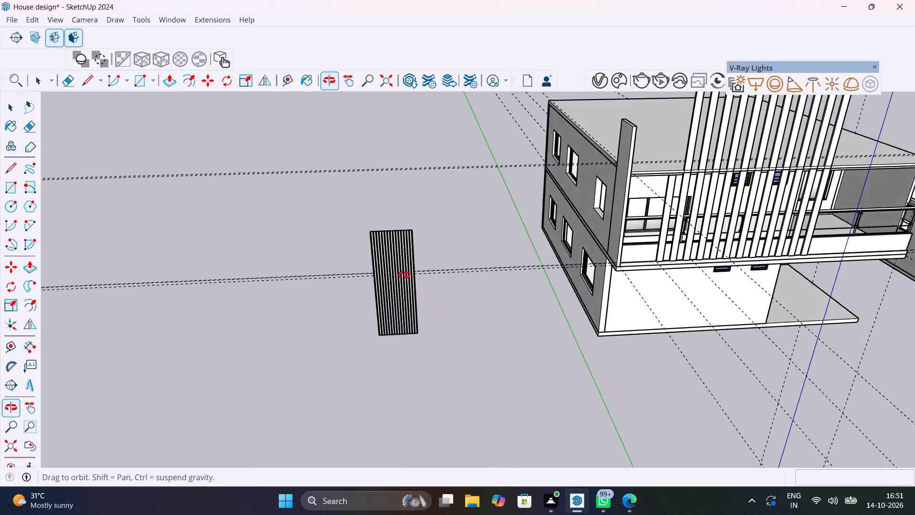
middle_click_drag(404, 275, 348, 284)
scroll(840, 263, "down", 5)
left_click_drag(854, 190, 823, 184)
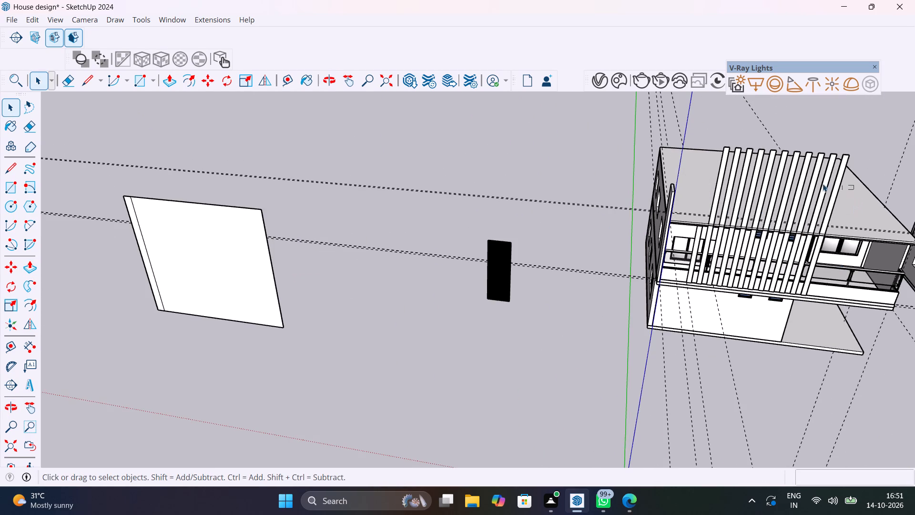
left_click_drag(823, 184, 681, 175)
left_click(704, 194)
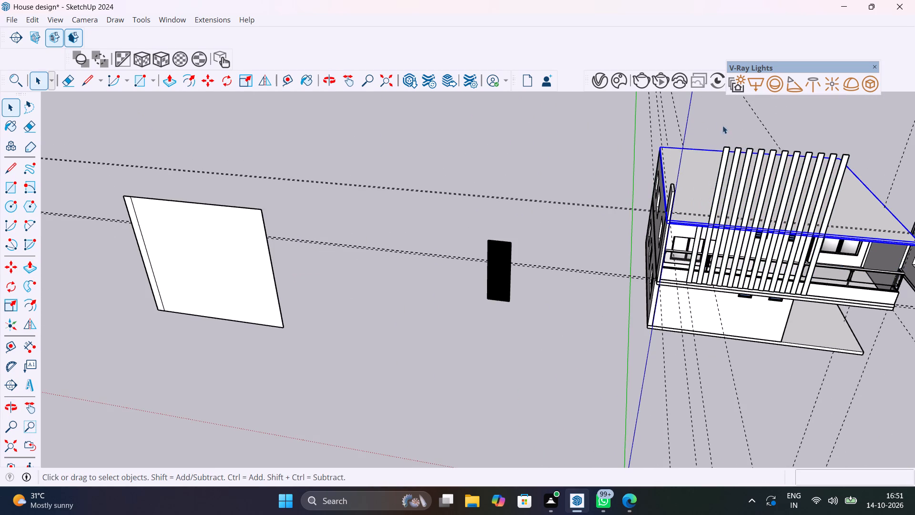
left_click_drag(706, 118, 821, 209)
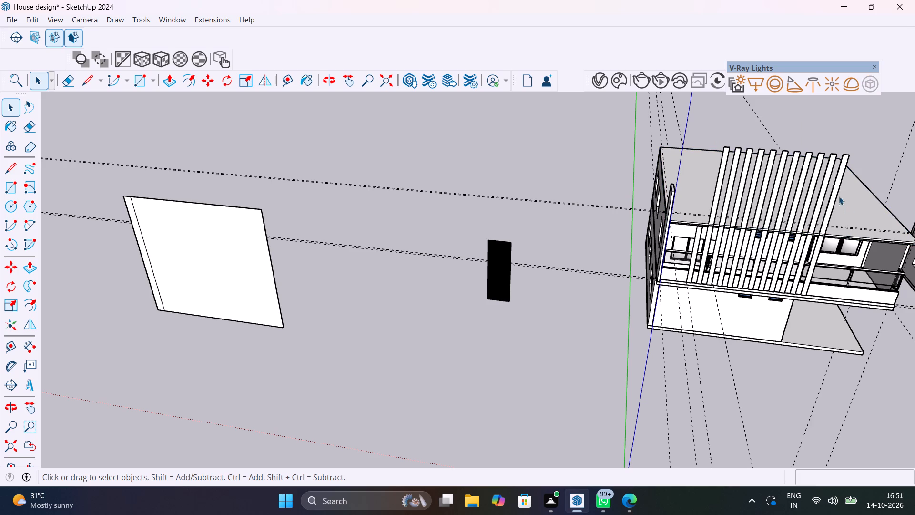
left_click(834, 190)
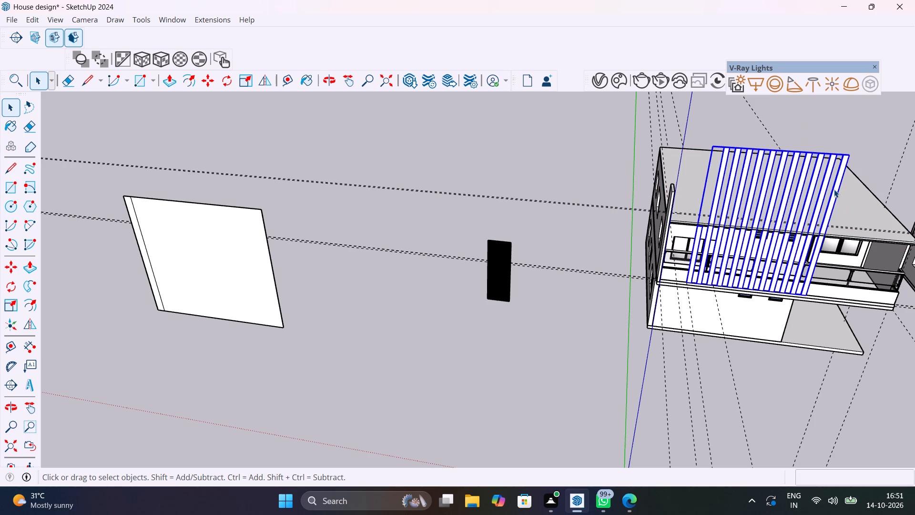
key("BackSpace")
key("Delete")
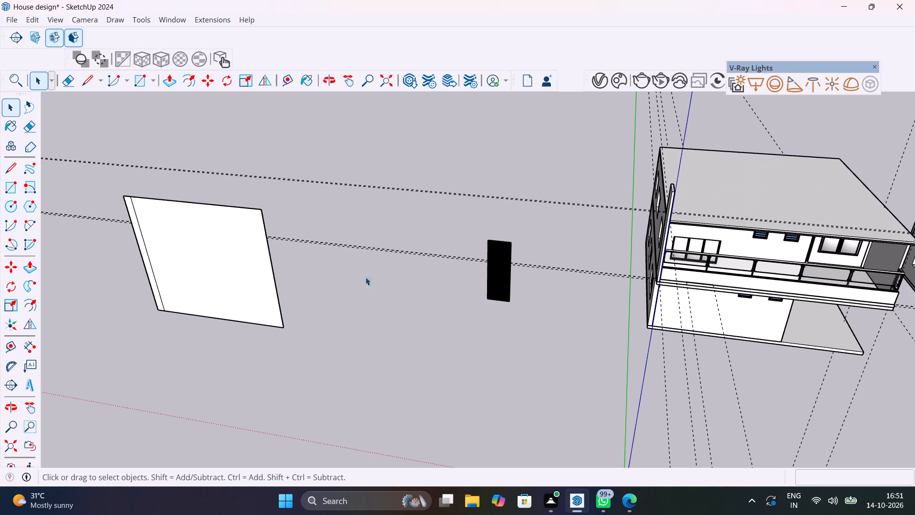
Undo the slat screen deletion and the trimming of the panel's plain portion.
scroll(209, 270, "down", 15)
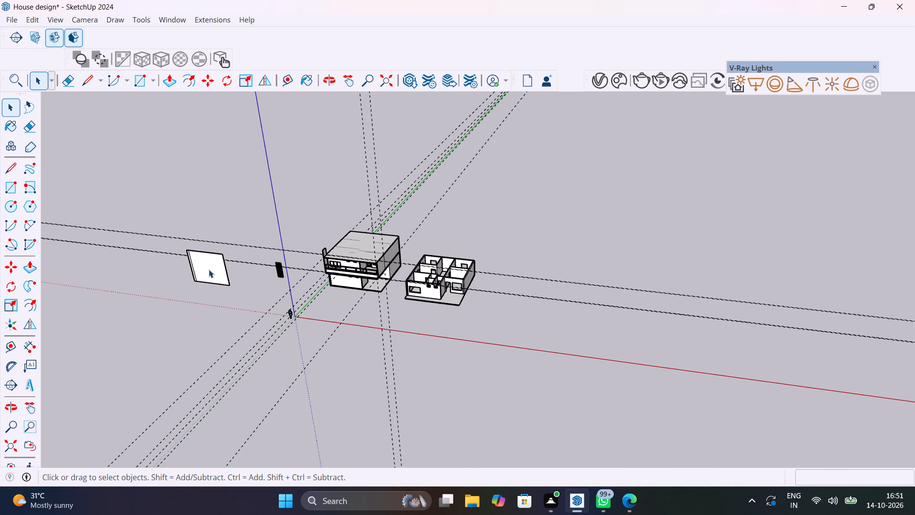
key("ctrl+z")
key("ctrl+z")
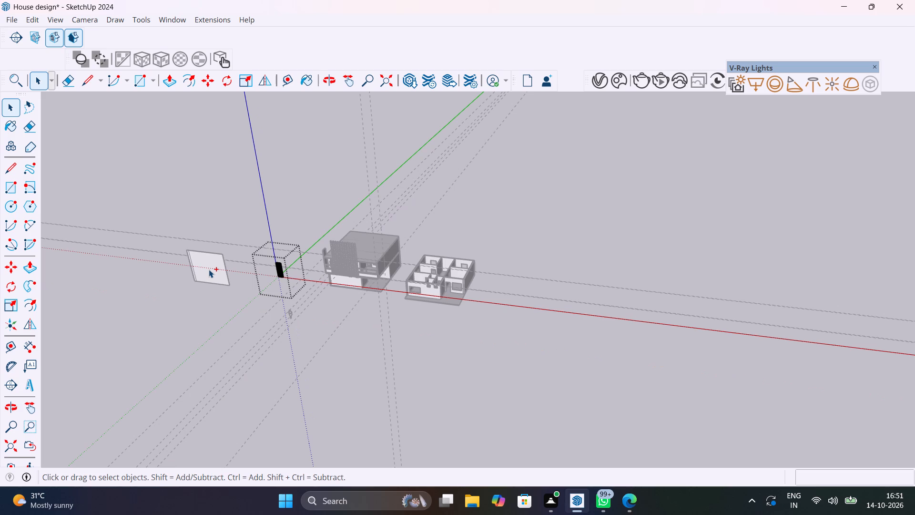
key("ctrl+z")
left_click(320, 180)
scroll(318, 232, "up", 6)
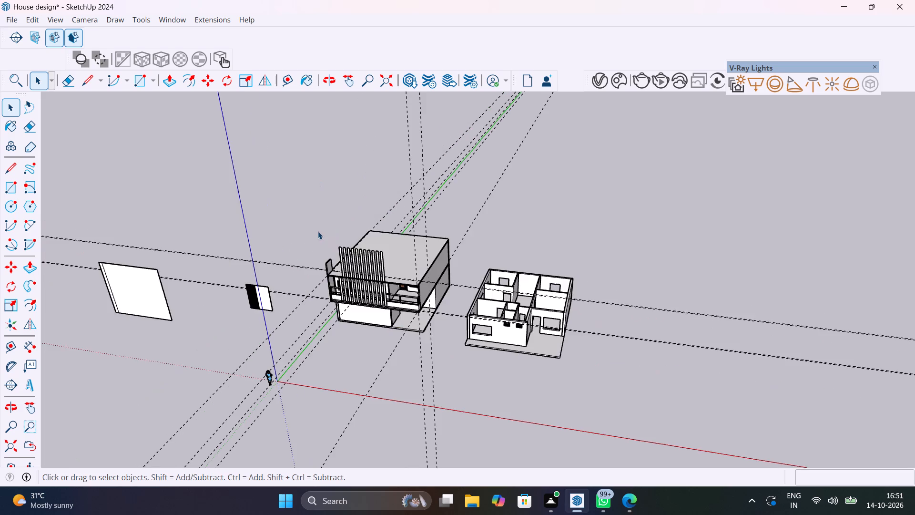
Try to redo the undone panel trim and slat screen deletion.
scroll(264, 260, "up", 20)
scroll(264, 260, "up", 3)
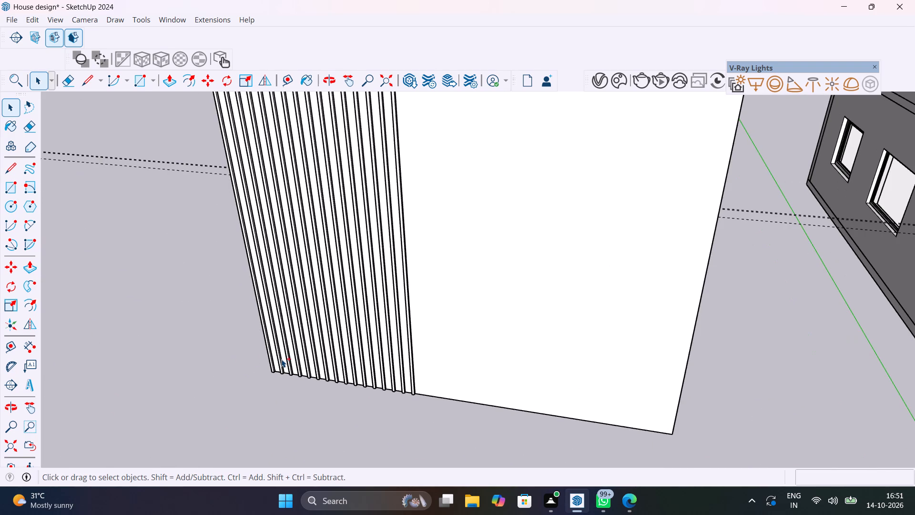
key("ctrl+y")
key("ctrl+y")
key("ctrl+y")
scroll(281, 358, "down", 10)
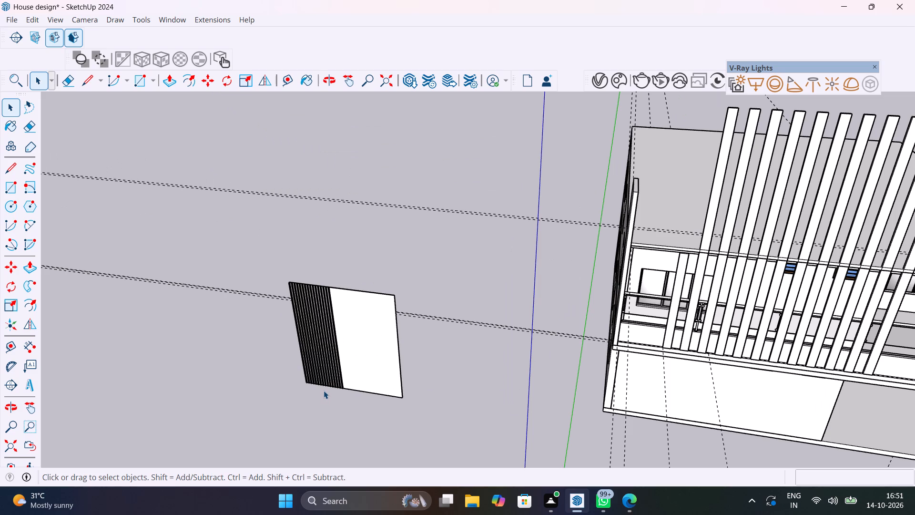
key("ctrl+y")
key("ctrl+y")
Open the slatted panel group, Push/Pull its plain side edge inward about 5' 2 1/16" to the last strip, and close the group.
scroll(364, 349, "up", 10)
middle_click_drag(427, 346, 248, 339)
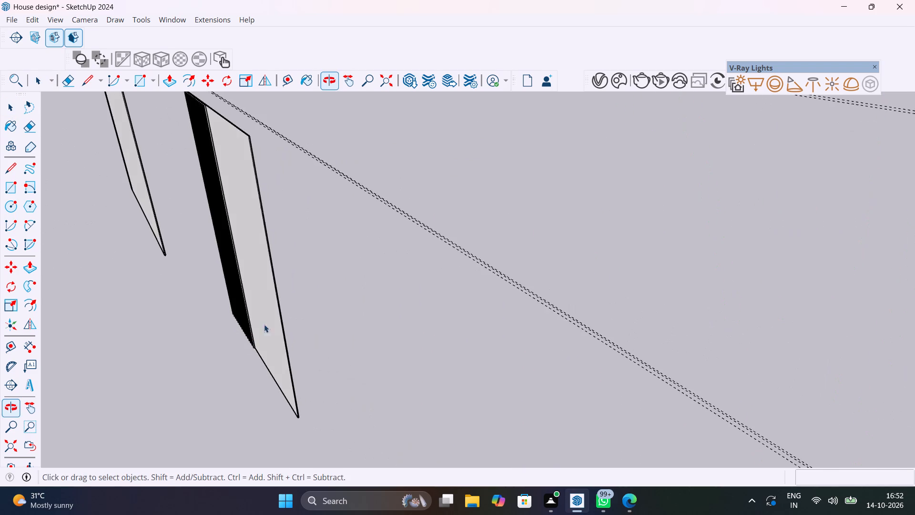
scroll(273, 306, "up", 4)
left_click(273, 307)
scroll(274, 306, "up", 10)
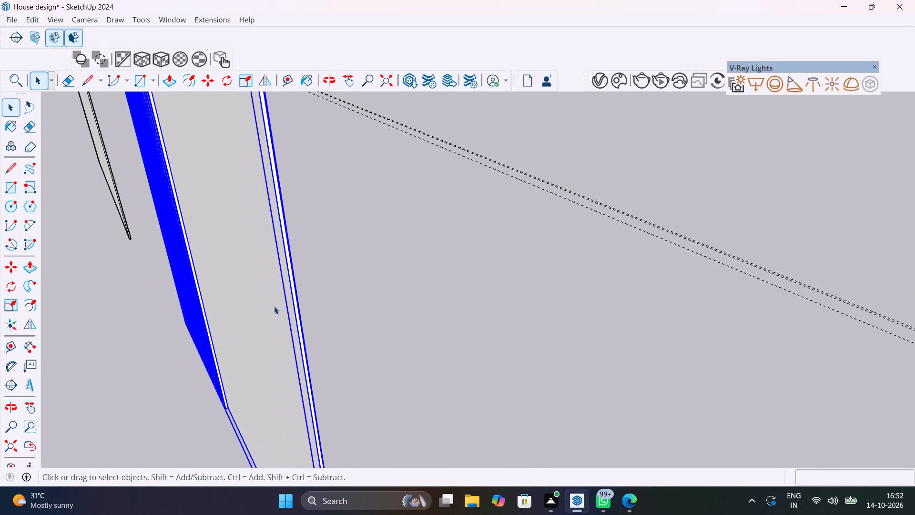
scroll(297, 317, "up", 11)
triple_click(297, 318)
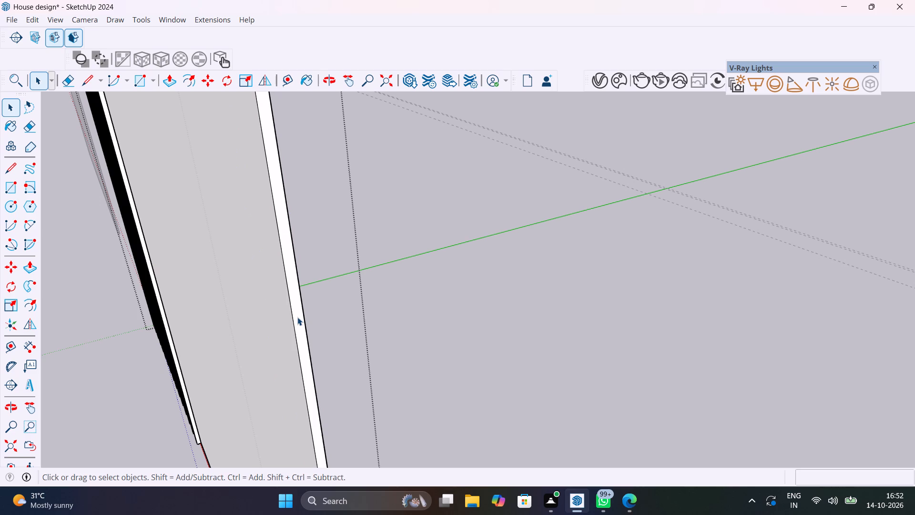
left_click(297, 317)
left_click(297, 317)
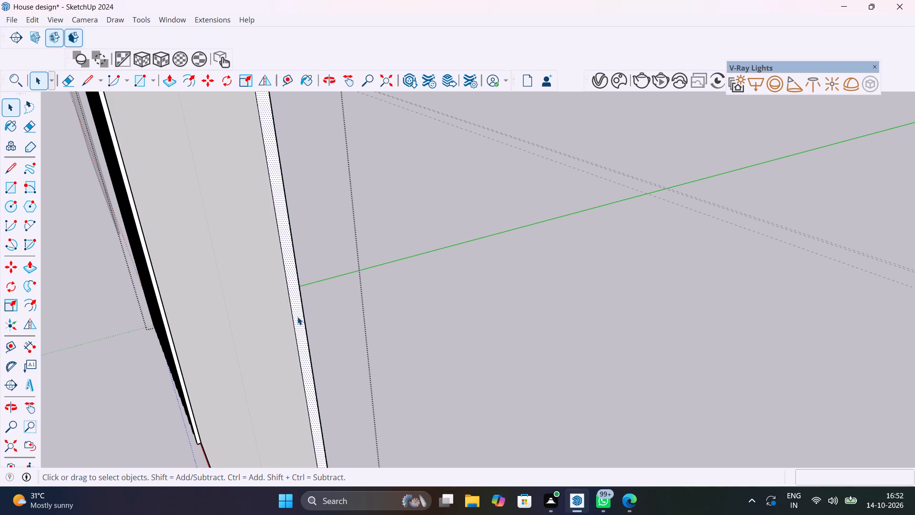
key("BackSpace")
left_click(297, 317)
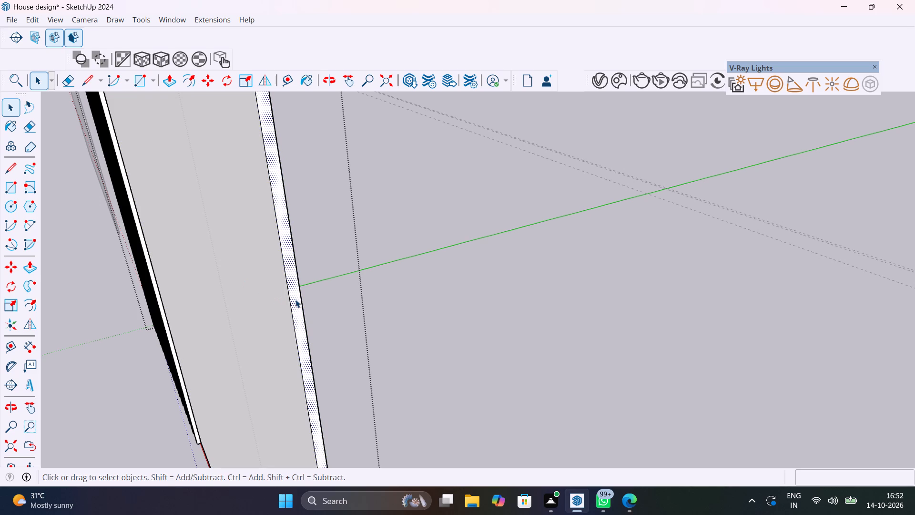
key("p")
left_click(295, 299)
scroll(246, 266, "down", 16)
middle_click_drag(246, 266, 404, 514, "shift")
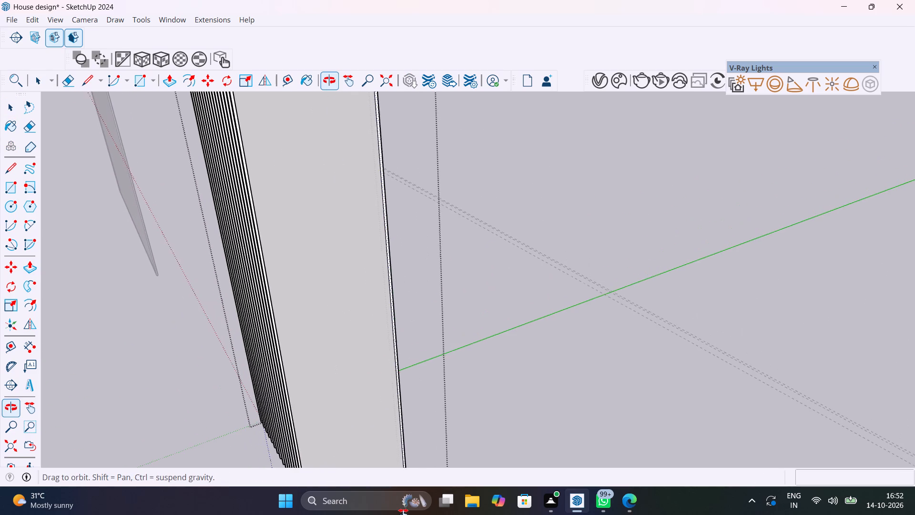
middle_click_drag(404, 514, 406, 514, "shift")
scroll(323, 291, "down", 6)
middle_click_drag(323, 288, 373, 402, "shift")
scroll(347, 288, "up", 3)
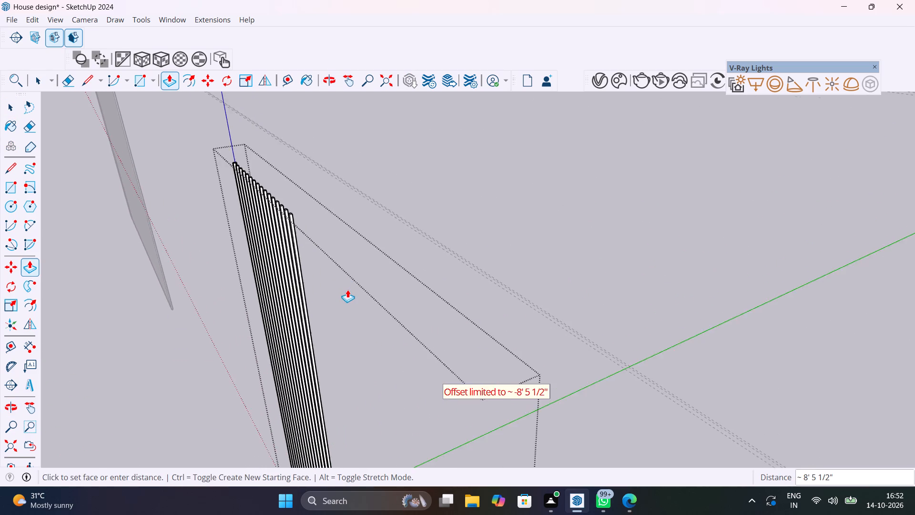
scroll(347, 289, "up", 4)
left_click(279, 196)
key("space")
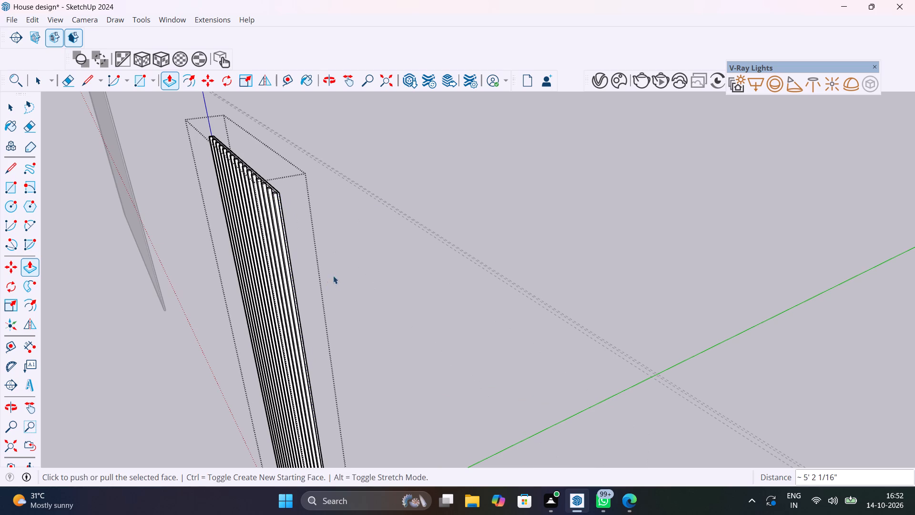
left_click(350, 284)
Delete the tall vertical slat screen from the house's balcony facade.
scroll(357, 289, "down", 7)
middle_click_drag(366, 293, 349, 222)
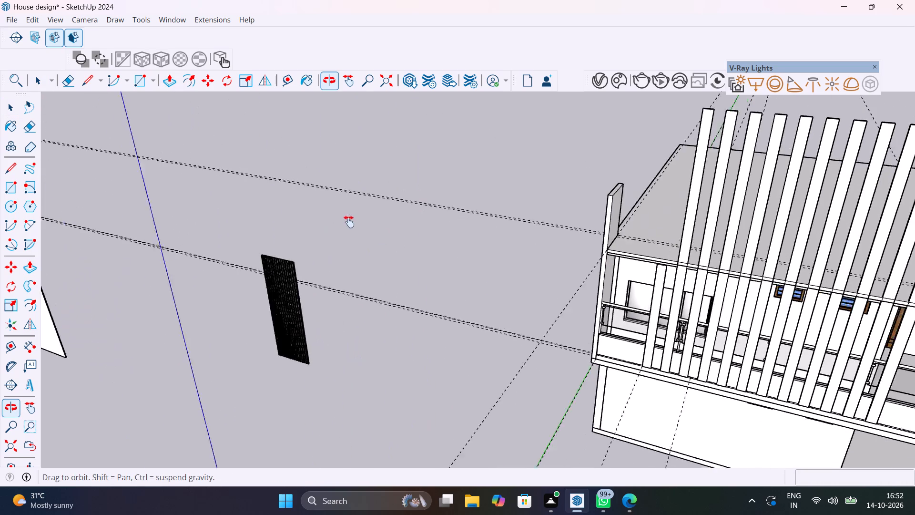
middle_click_drag(349, 222, 347, 221)
scroll(492, 257, "down", 7)
left_click_drag(661, 228, 590, 199)
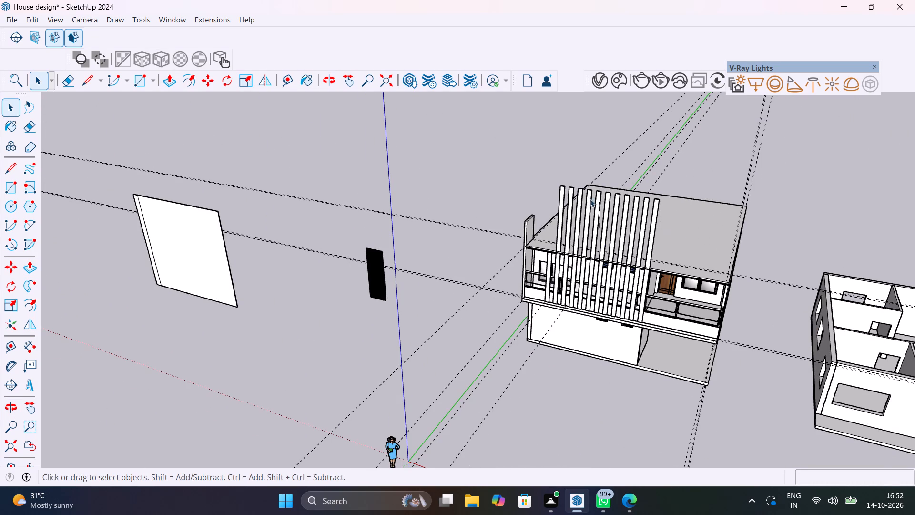
left_click_drag(590, 199, 549, 183)
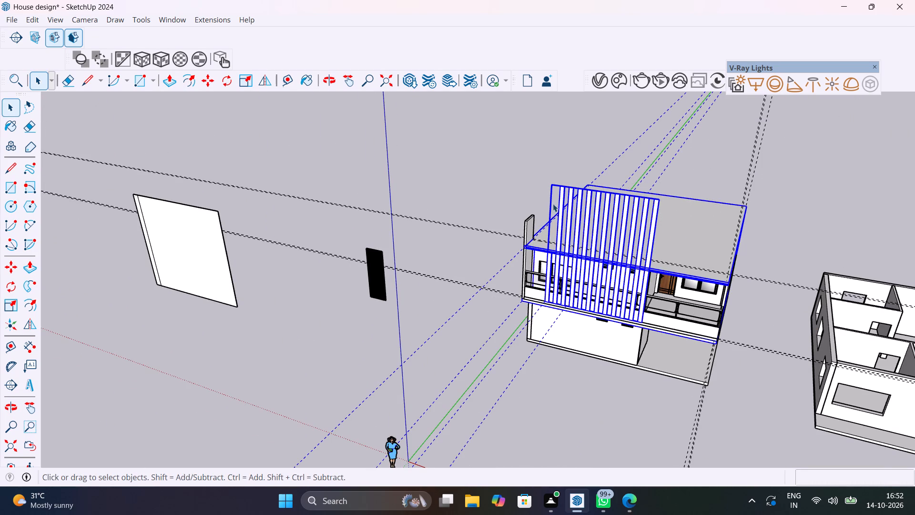
left_click_drag(550, 199, 635, 248)
left_click(635, 249)
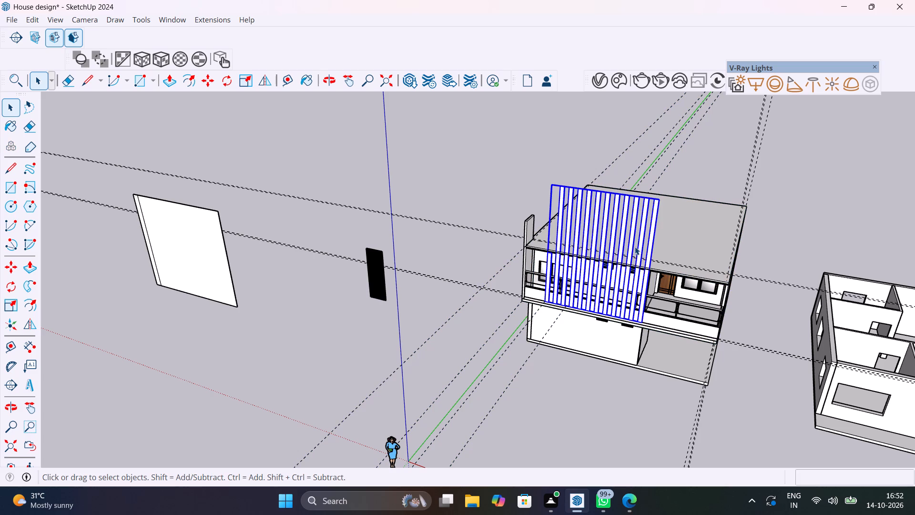
key("Delete")
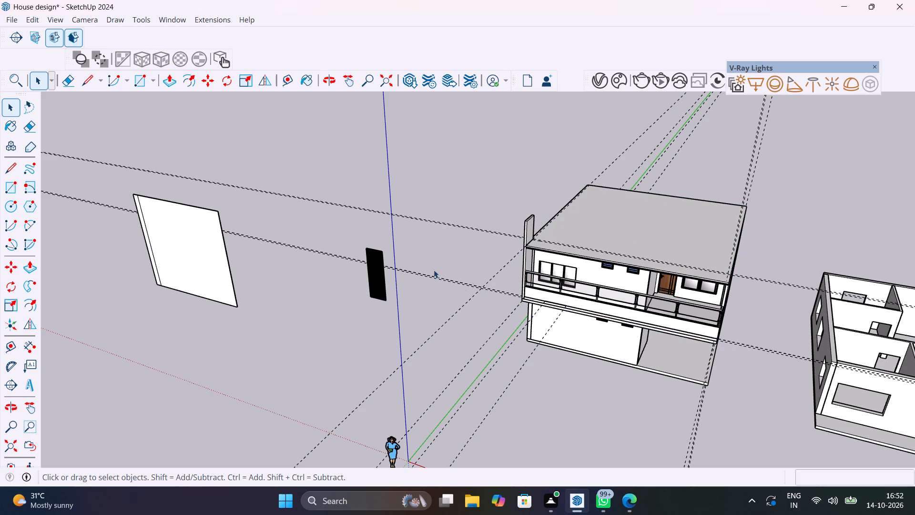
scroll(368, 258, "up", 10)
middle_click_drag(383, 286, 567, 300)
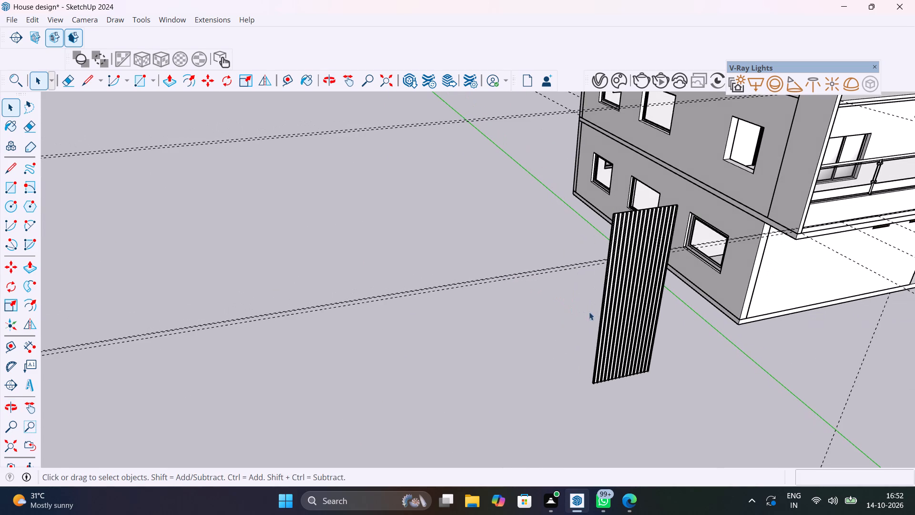
Copy the standalone slatted panel about 31' 6 7/16" onto the ledge at the base of the upper-floor balcony facade.
left_click(622, 311)
key("m")
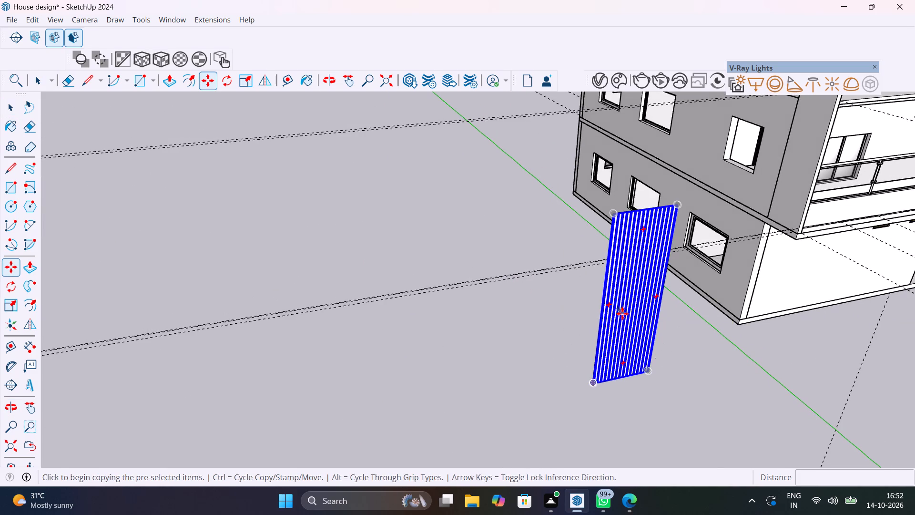
scroll(588, 381, "up", 14)
scroll(628, 407, "down", 6)
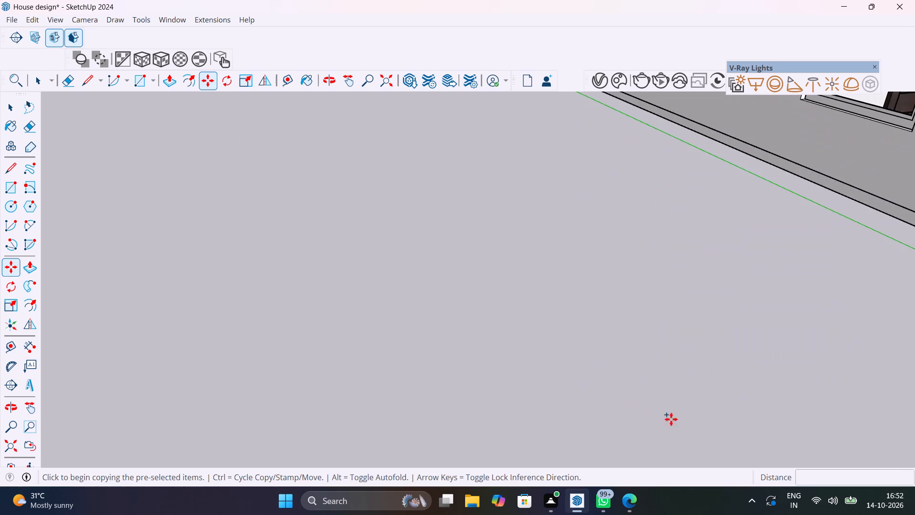
scroll(709, 420, "down", 7)
left_click(773, 451)
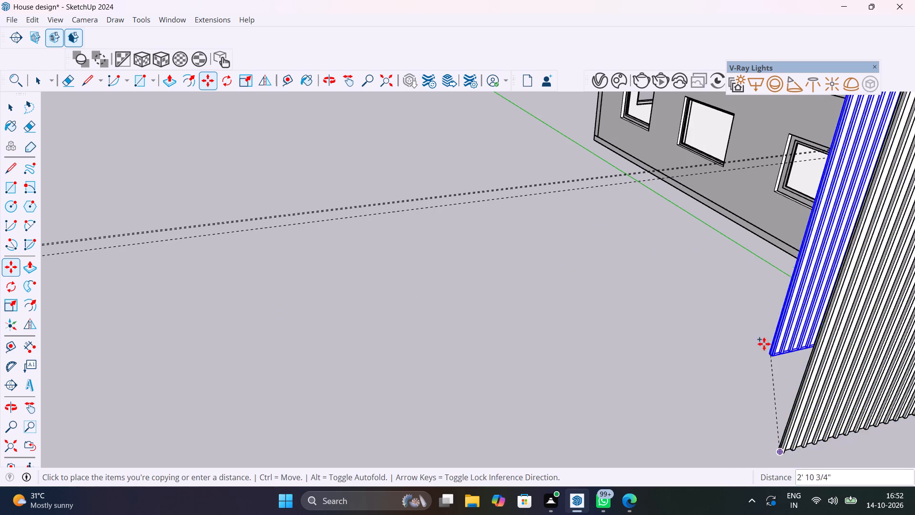
scroll(767, 348, "down", 18)
middle_click_drag(841, 288, 641, 257)
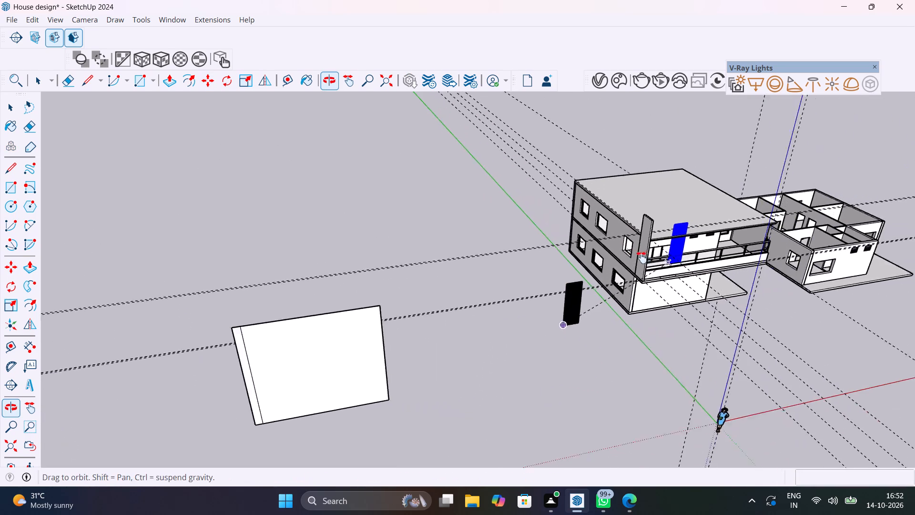
middle_click_drag(641, 257, 571, 258)
scroll(615, 250, "up", 16)
scroll(573, 277, "up", 7)
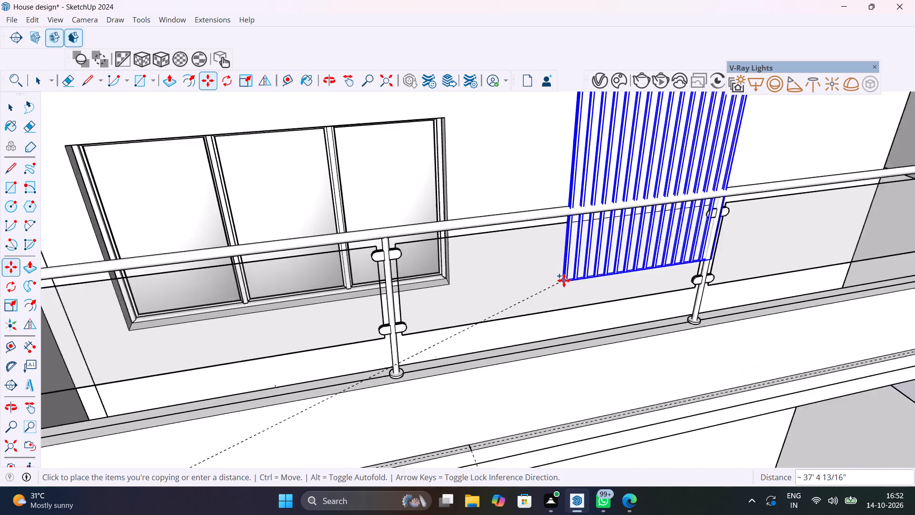
scroll(564, 280, "up", 5)
middle_click_drag(464, 332, 561, 165)
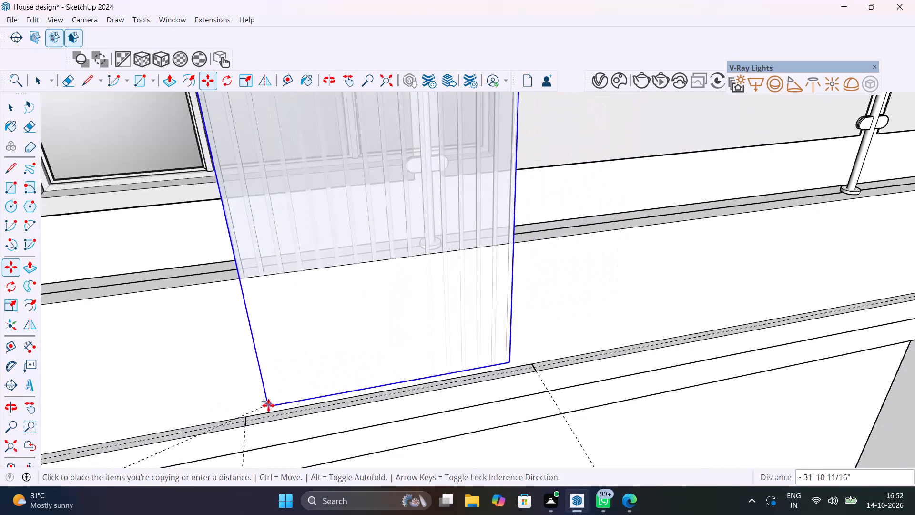
scroll(244, 418, "up", 9)
middle_click_drag(244, 416, 305, 384)
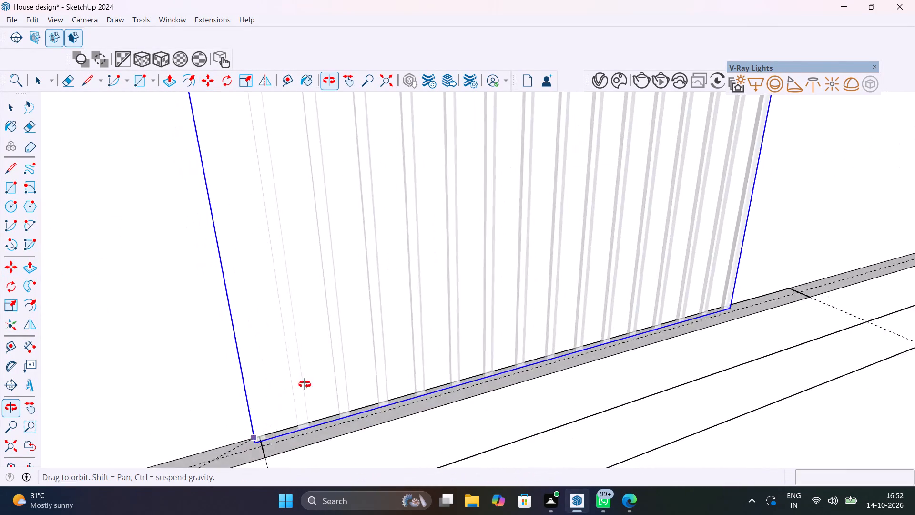
middle_click_drag(305, 384, 434, 240)
scroll(434, 241, "up", 1, "shift")
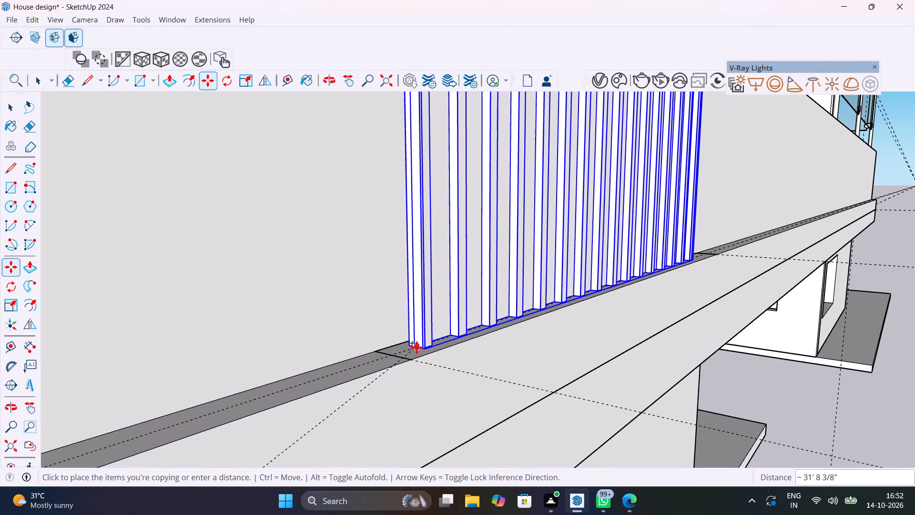
left_click(406, 357)
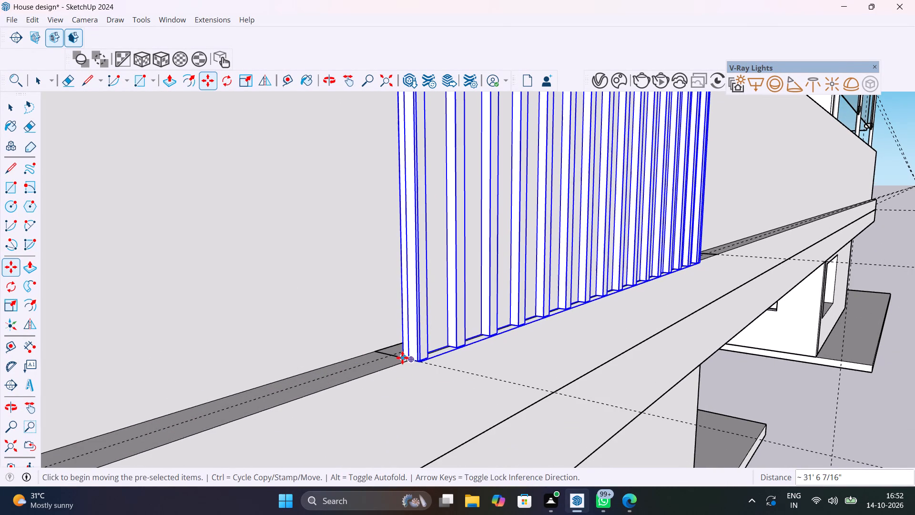
Move the copied panel about 1 11/16" to align its bottom corner with the ledge's inner edge, and deselect it.
left_click(399, 355)
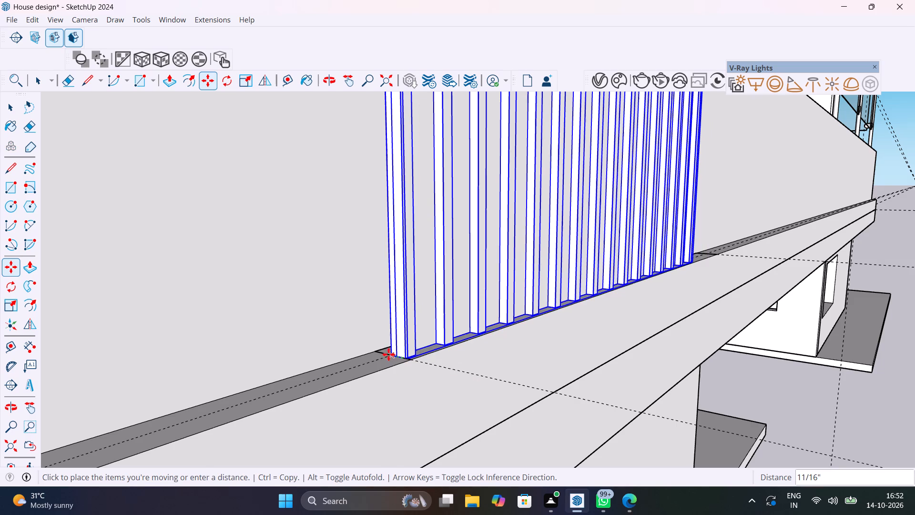
left_click(380, 349)
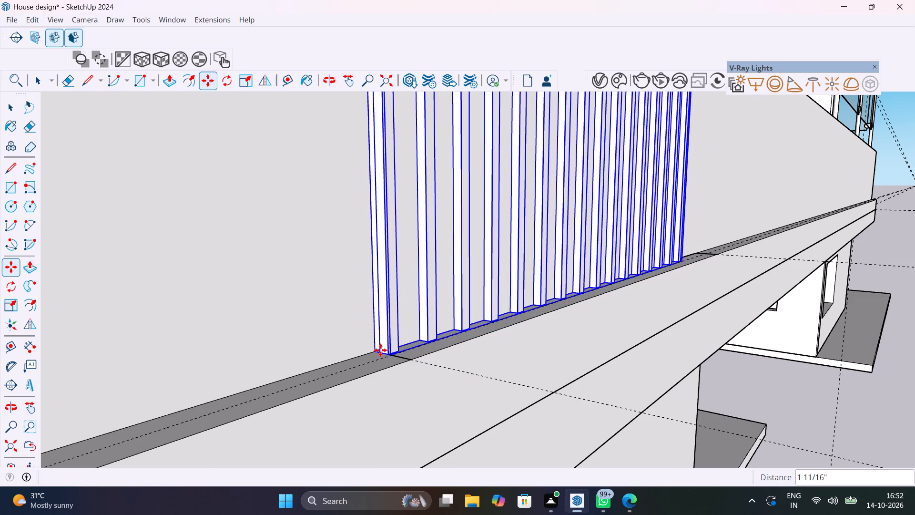
scroll(442, 403, "down", 20)
scroll(442, 403, "down", 6)
middle_click_drag(457, 384, 388, 392)
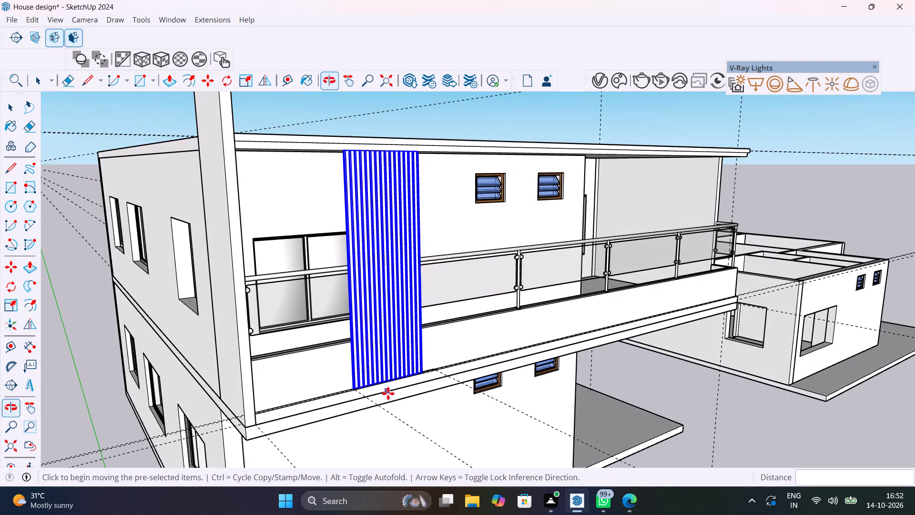
key("space")
left_click(84, 377)
scroll(117, 349, "down", 4)
middle_click_drag(209, 364, 211, 362)
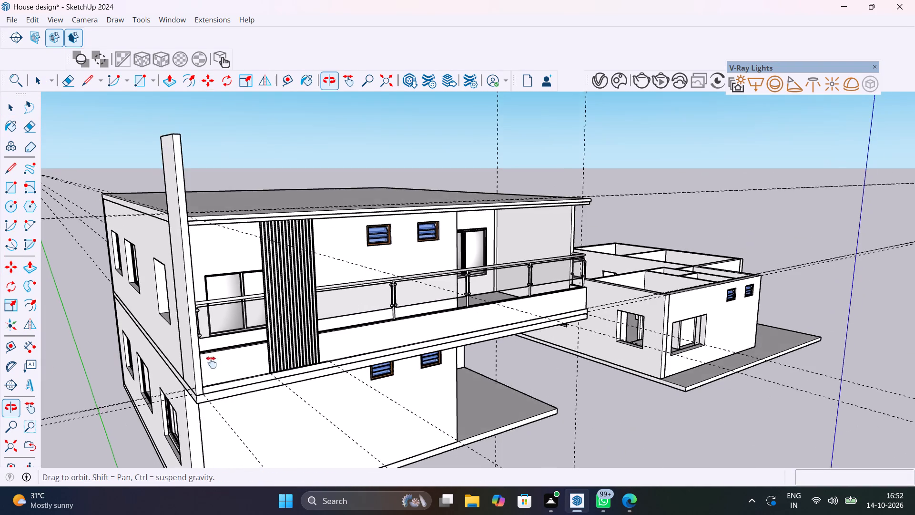
middle_click_drag(211, 362, 436, 341)
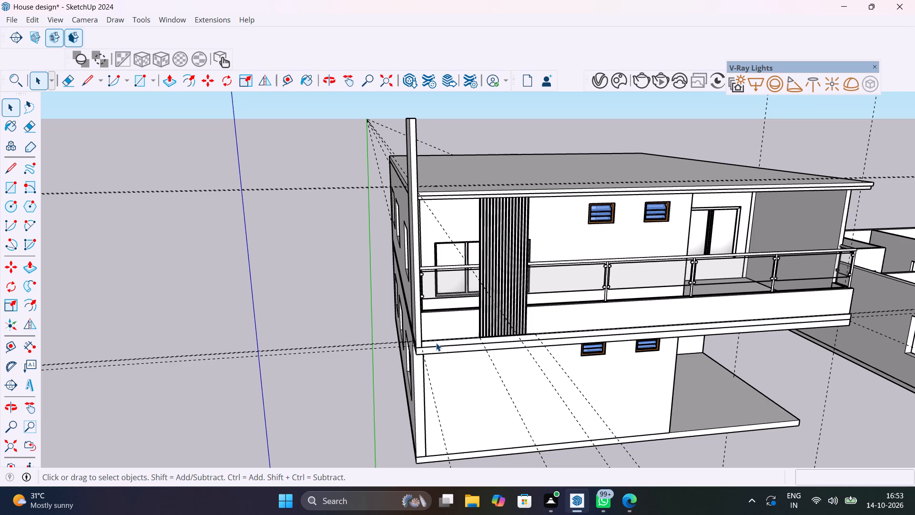
Delete all guides from the model.
left_click(29, 18)
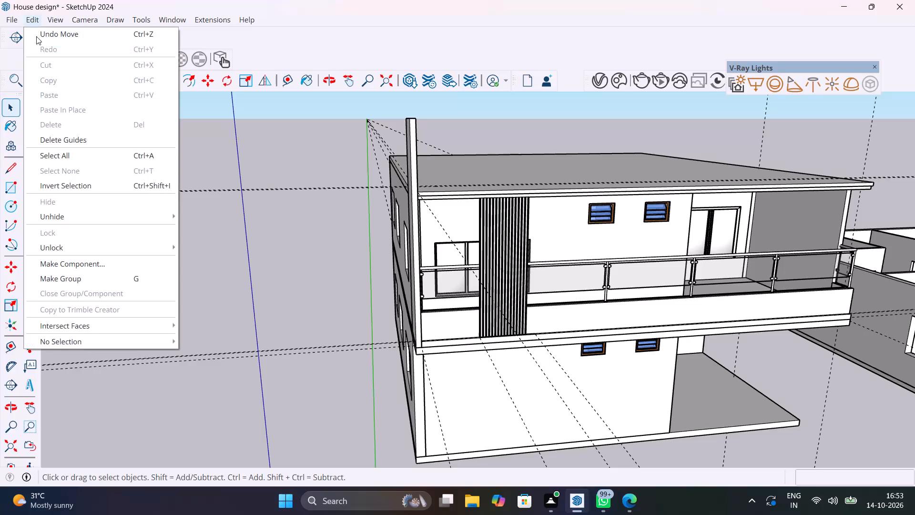
left_click(83, 141)
Move the facade's slatted panel about 1' 8" along the ledge toward the tall corner column, and deselect it.
scroll(485, 338, "up", 5)
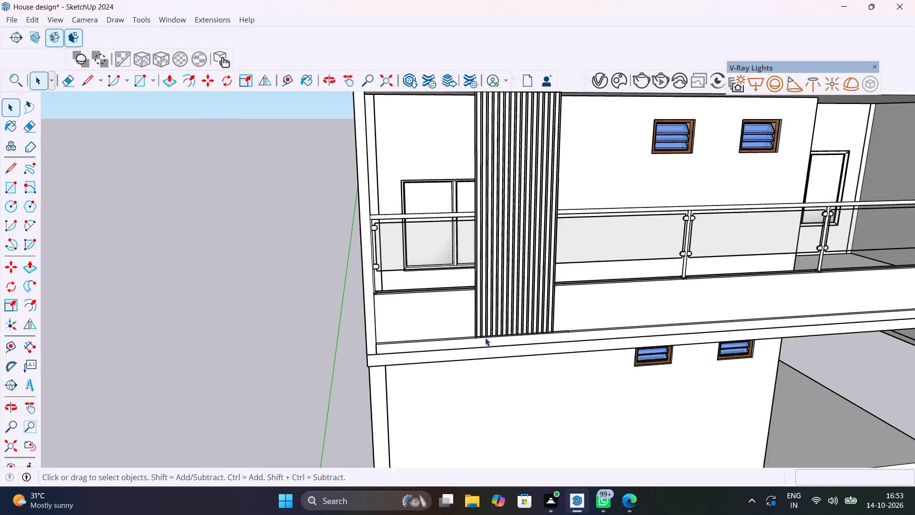
scroll(485, 338, "up", 19)
left_click(430, 322)
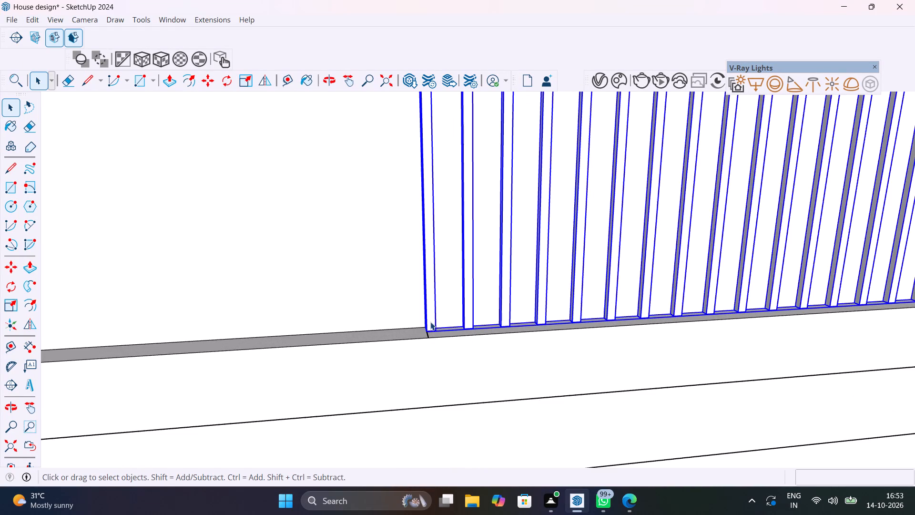
key("m")
left_click(427, 332)
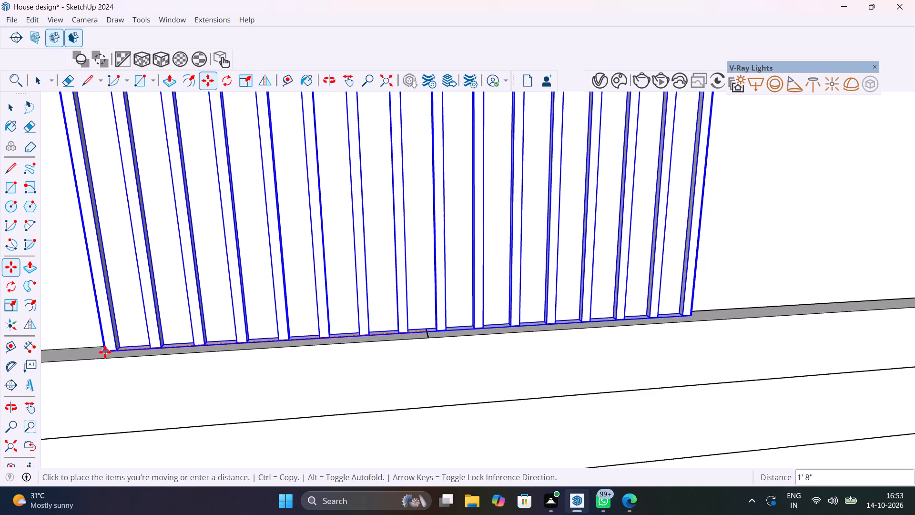
left_click(101, 351)
scroll(102, 350, "down", 20)
scroll(102, 350, "down", 8)
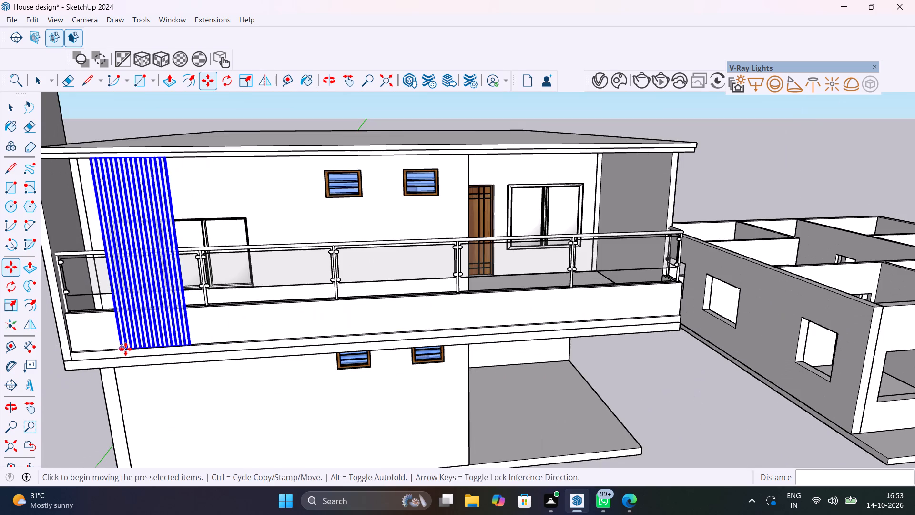
middle_click_drag(135, 350, 387, 330)
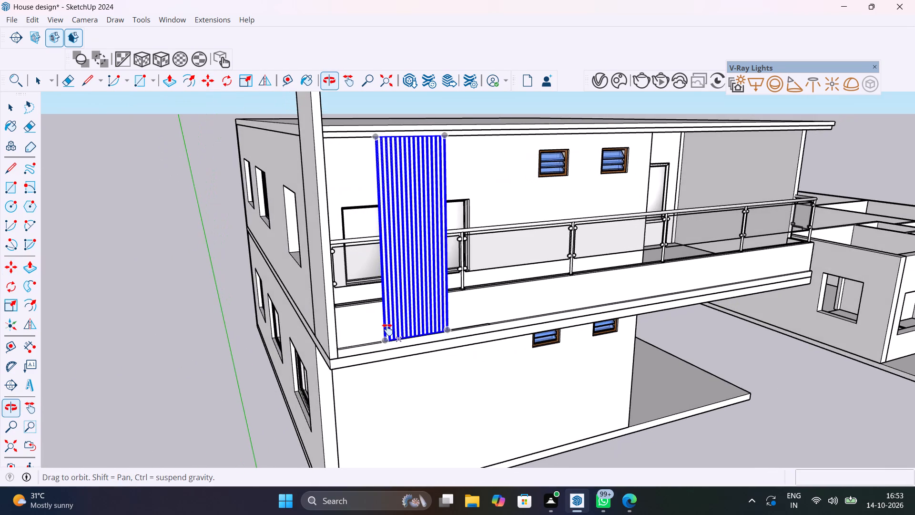
middle_click_drag(387, 330, 308, 307)
scroll(308, 308, "down", 8)
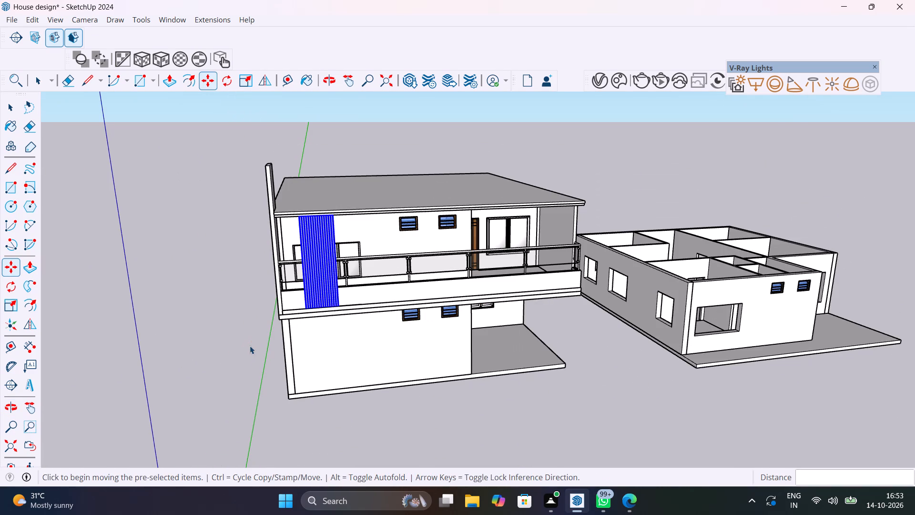
key("space")
left_click(221, 327)
Open the standalone slatted panel group, Push/Pull its backing's side edge inward about 1' 8 11/16", and close the group.
scroll(315, 351, "down", 1)
middle_click_drag(315, 350, 306, 341)
scroll(303, 345, "down", 4)
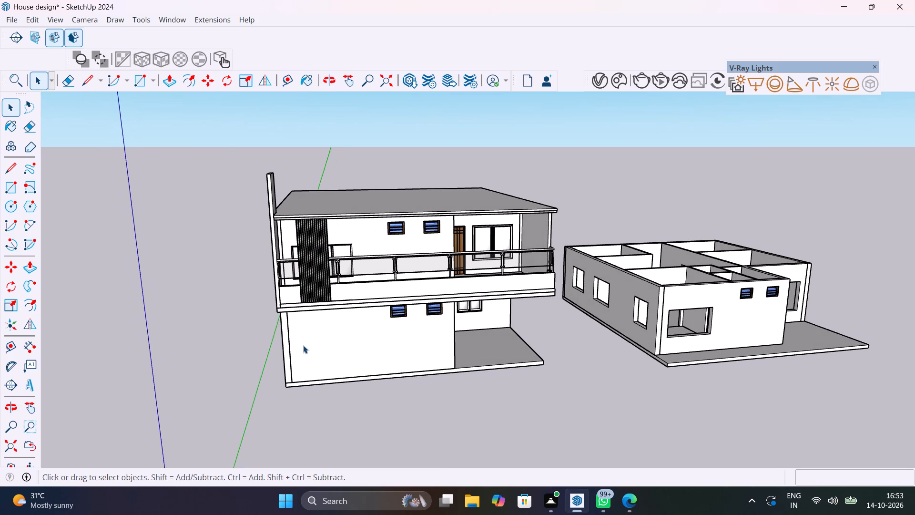
scroll(303, 345, "down", 2)
middle_click_drag(331, 344, 429, 346, "shift")
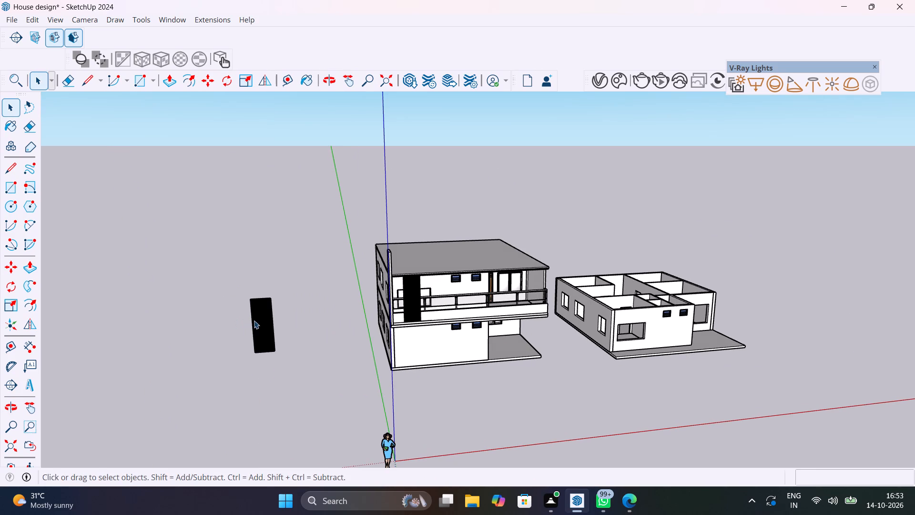
left_click(259, 319)
scroll(259, 319, "up", 9)
double_click(259, 320)
scroll(259, 320, "up", 2)
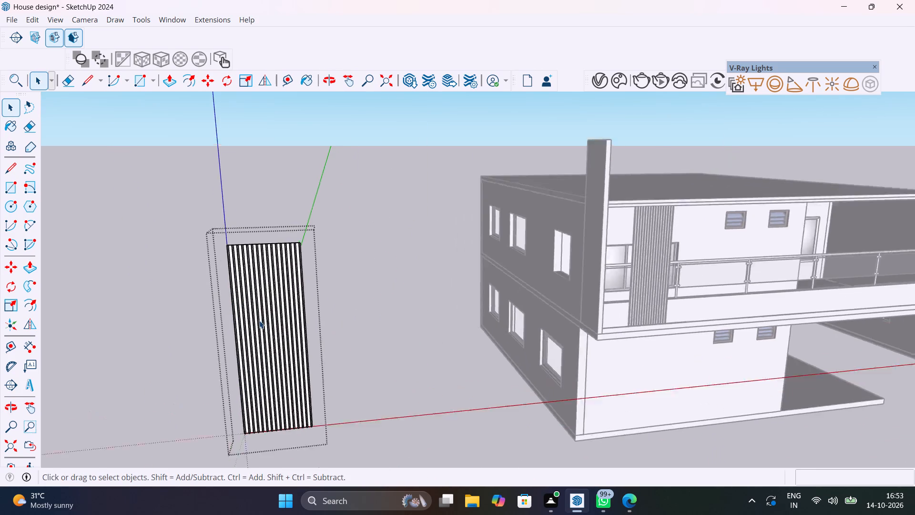
scroll(259, 320, "up", 8)
middle_click_drag(280, 325, 161, 380)
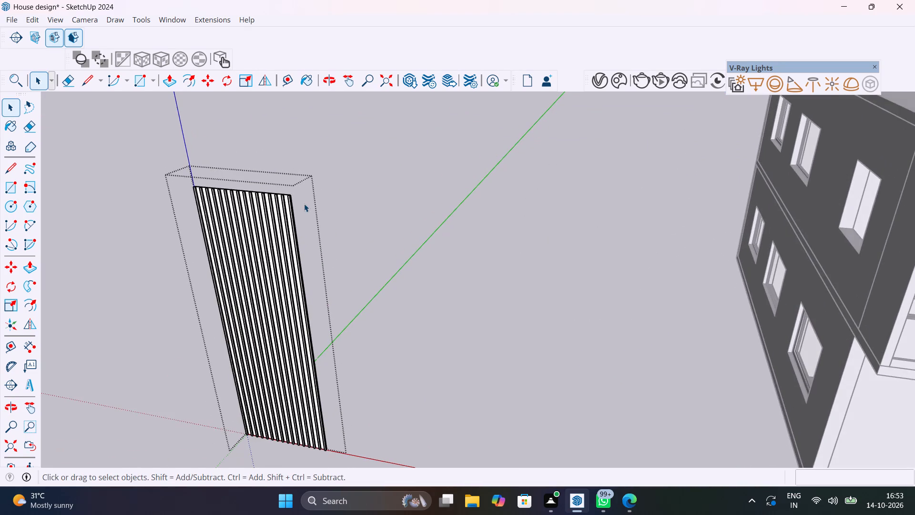
scroll(304, 203, "up", 20)
scroll(304, 203, "up", 5)
middle_click_drag(321, 214, 284, 239)
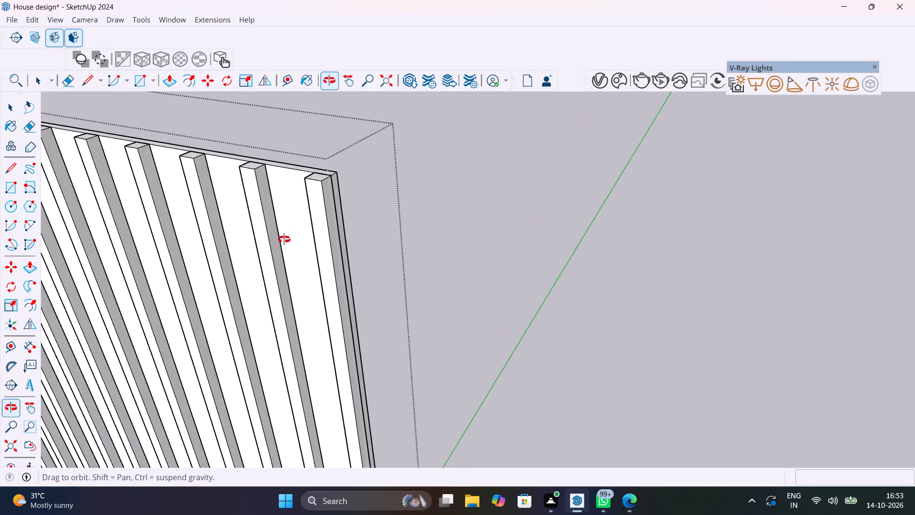
middle_click_drag(284, 239, 228, 311)
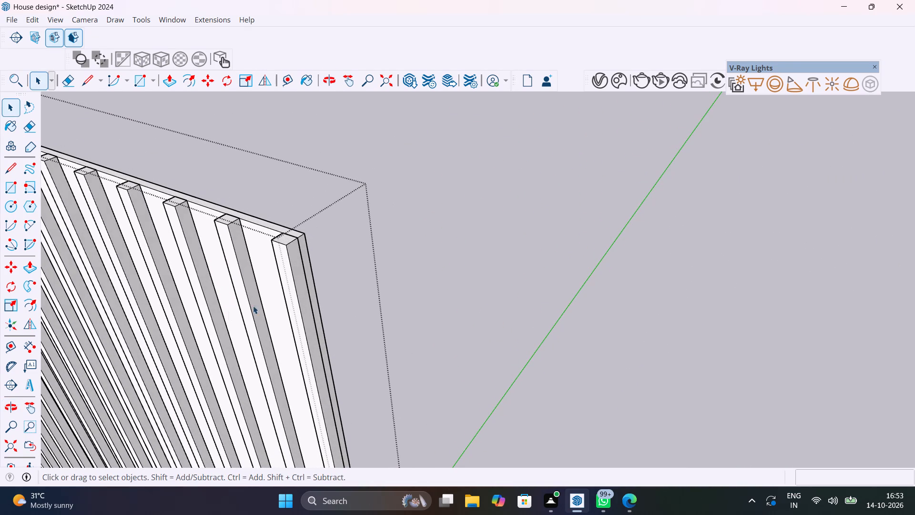
left_click(310, 282)
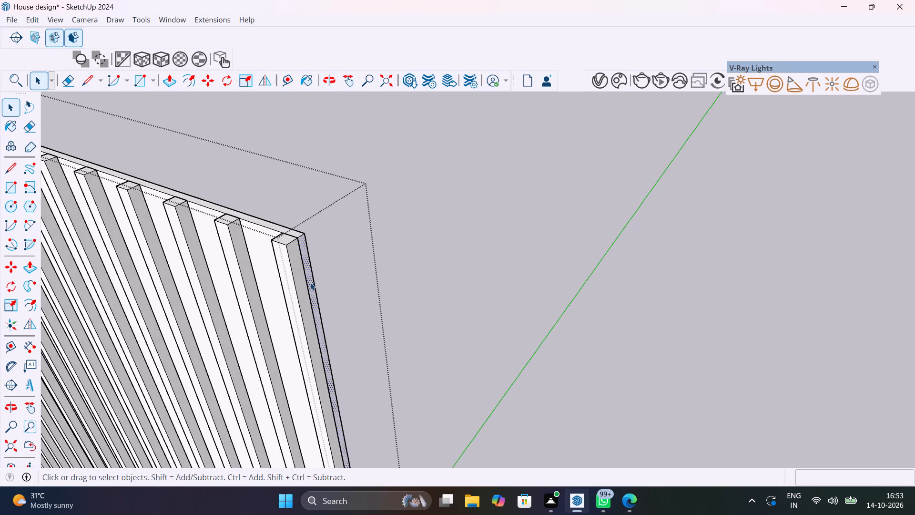
key("p")
left_click(310, 282)
scroll(208, 223, "down", 7)
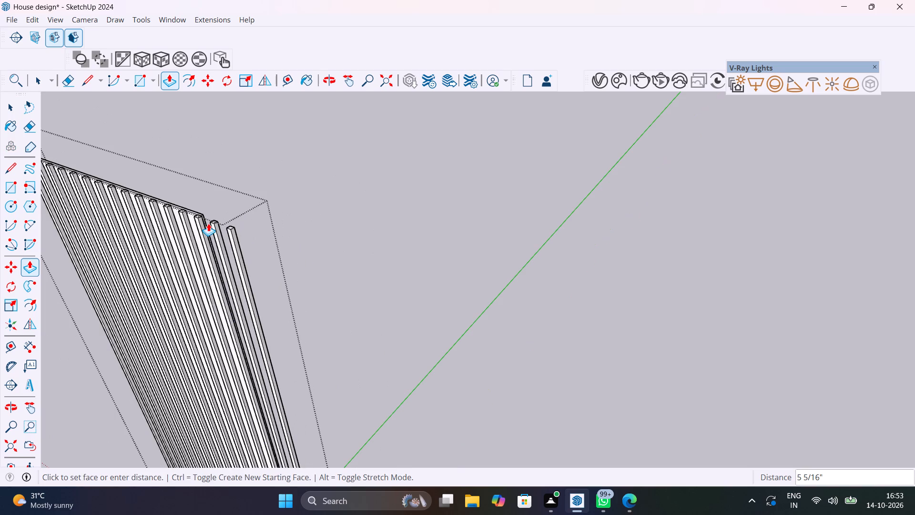
middle_click_drag(131, 192, 255, 254, "shift")
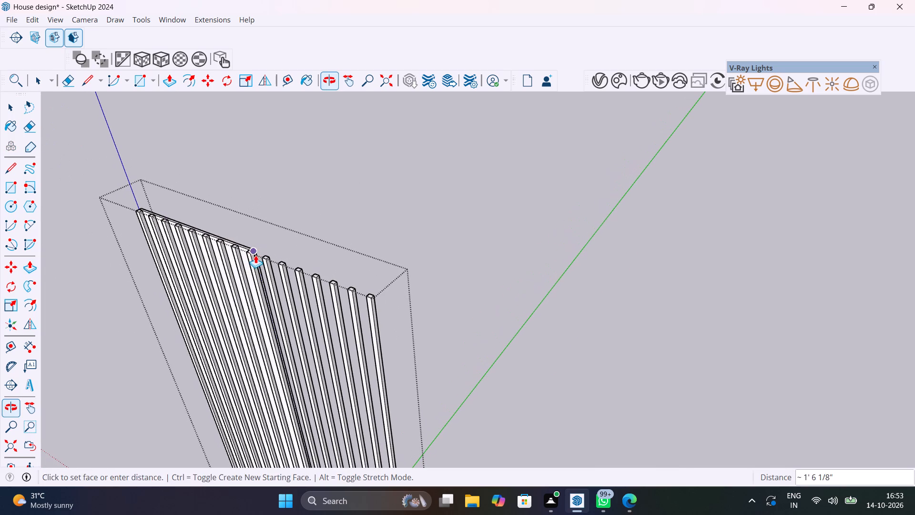
left_click(239, 247)
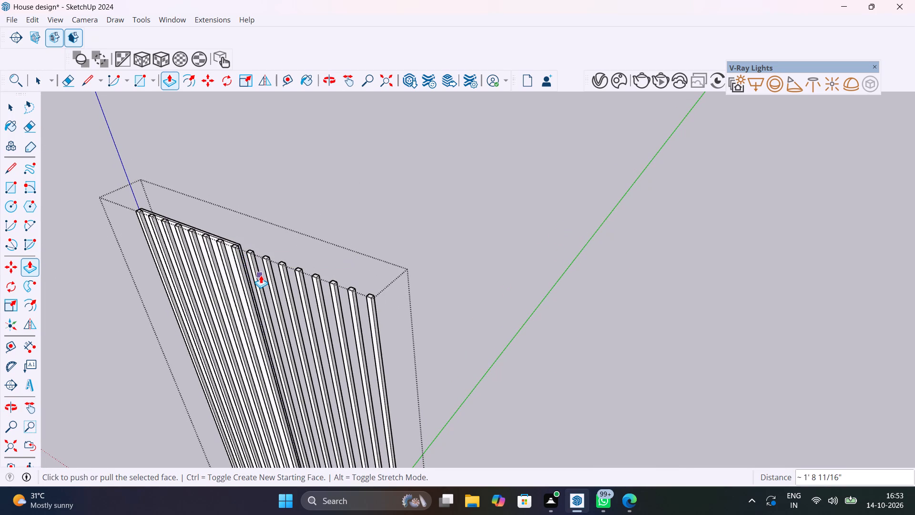
key("space")
left_click(407, 187)
Reopen the standalone slatted panel group and delete the eight slats extending beyond its shortened backing.
left_click(177, 261)
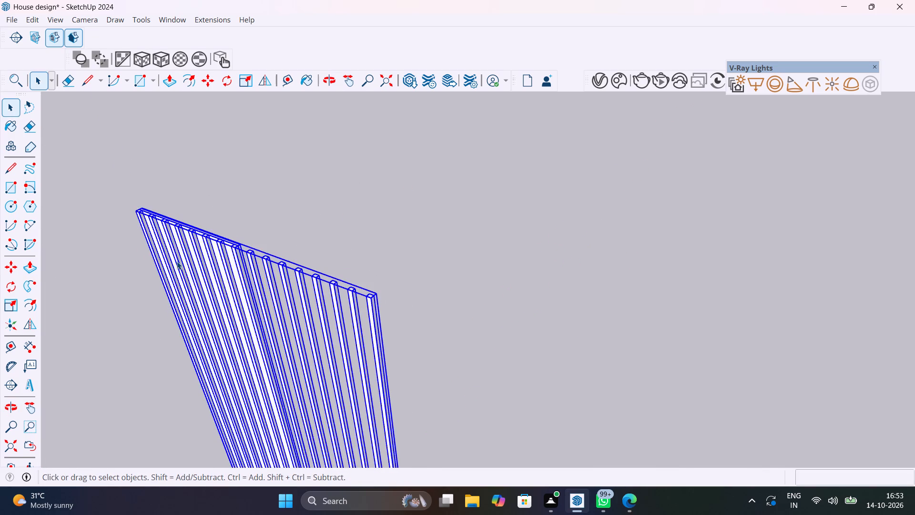
double_click(263, 267)
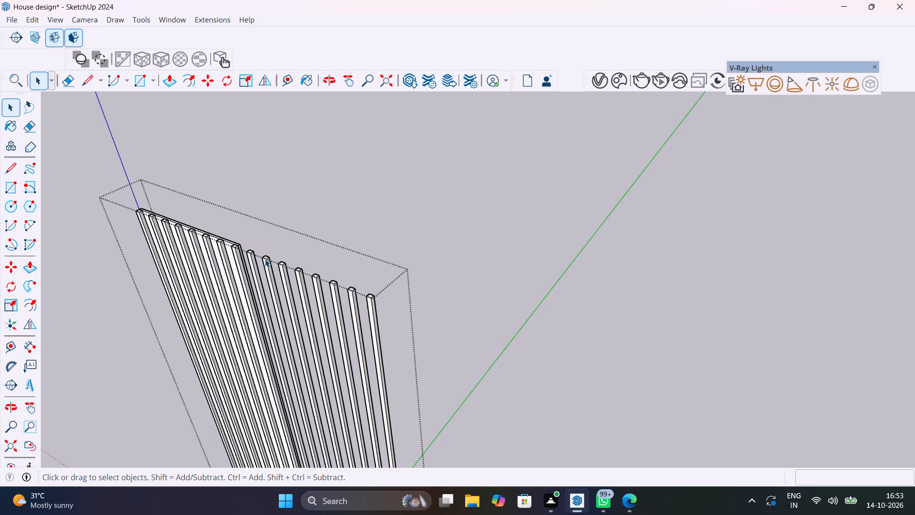
left_click(268, 269)
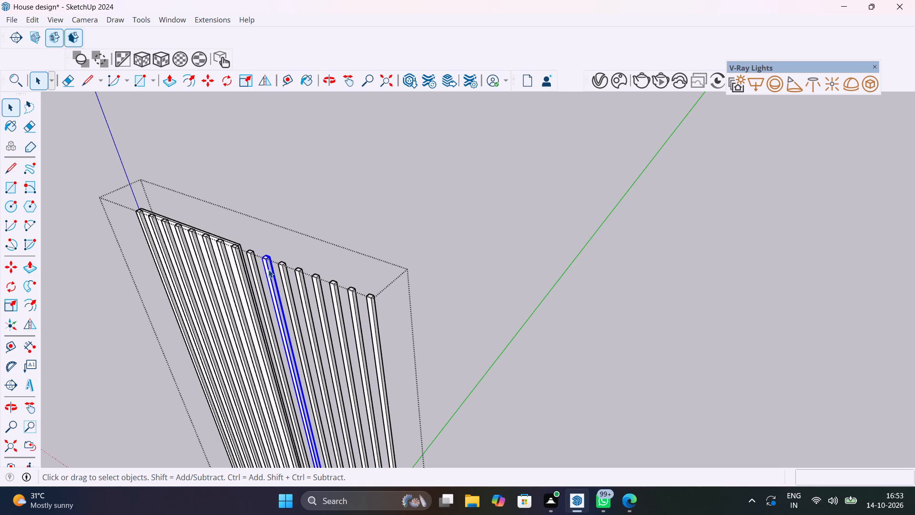
key("Delete")
left_click(263, 288)
key("Delete")
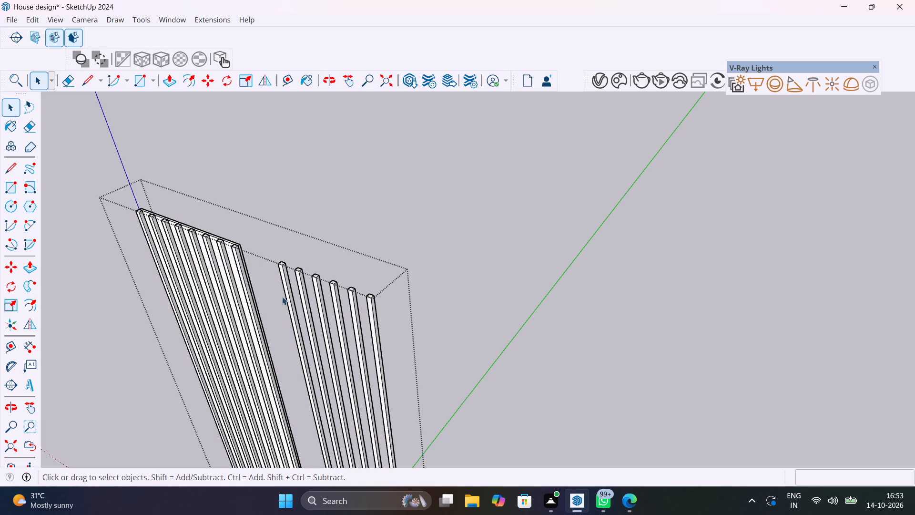
left_click(288, 301)
key("Delete")
left_click(306, 319)
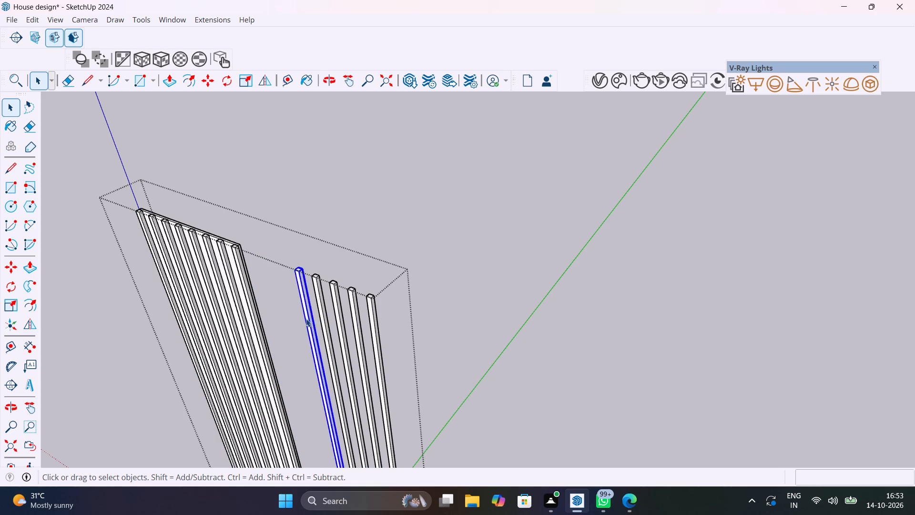
key("Delete")
left_click(324, 330)
key("Delete")
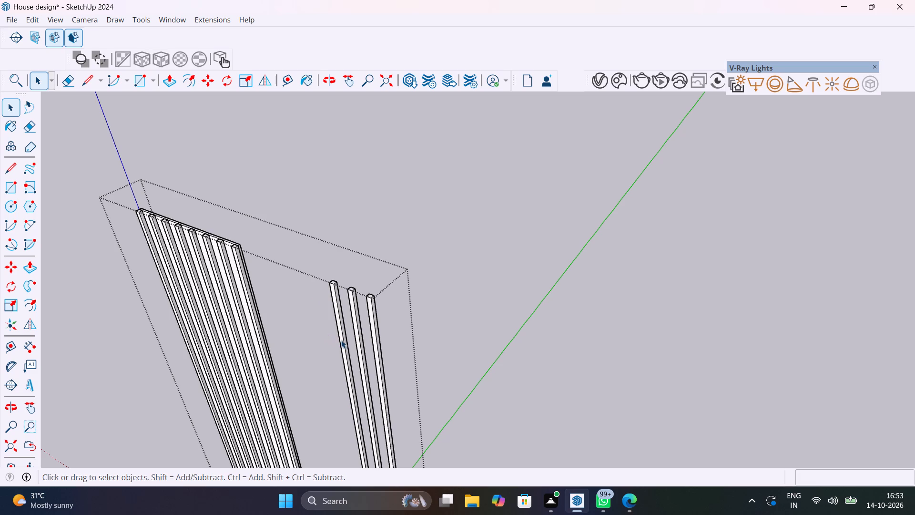
left_click(346, 341)
key("Delete")
left_click(363, 343)
key("Delete")
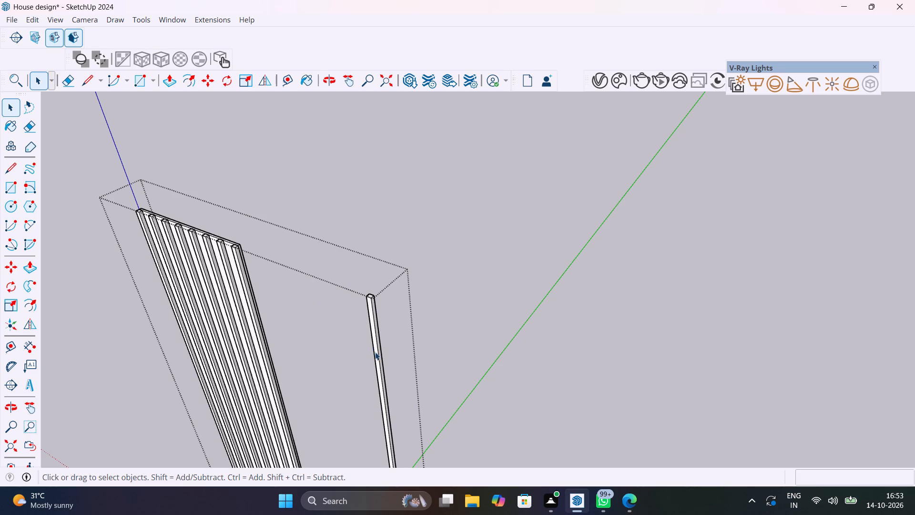
left_click(375, 352)
key("Delete")
left_click(377, 348)
key("Delete")
Open a slat component in the standalone narrow panel, Push/Pull its front face outward 1", and close the component and group.
scroll(344, 331, "down", 4)
middle_click_drag(346, 328, 590, 127)
scroll(536, 201, "down", 8)
middle_click_drag(496, 321, 589, 386)
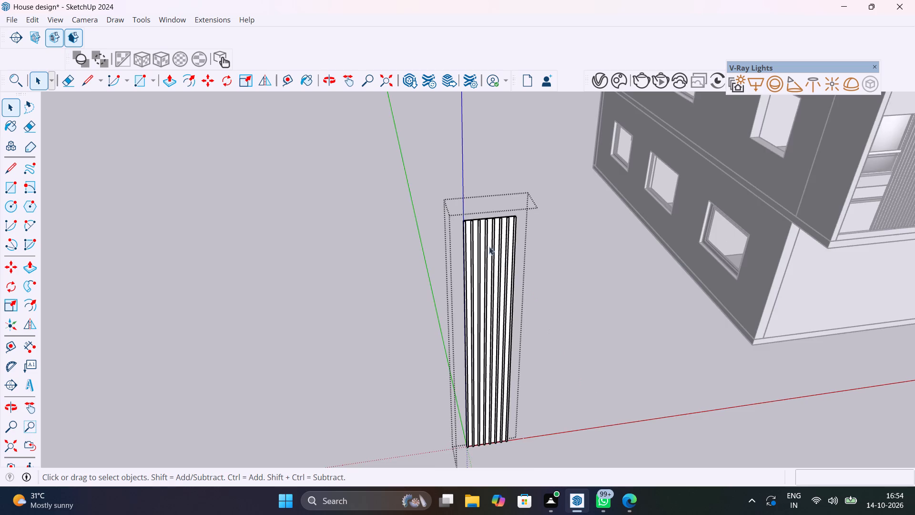
scroll(479, 237, "up", 14)
scroll(460, 209, "up", 10)
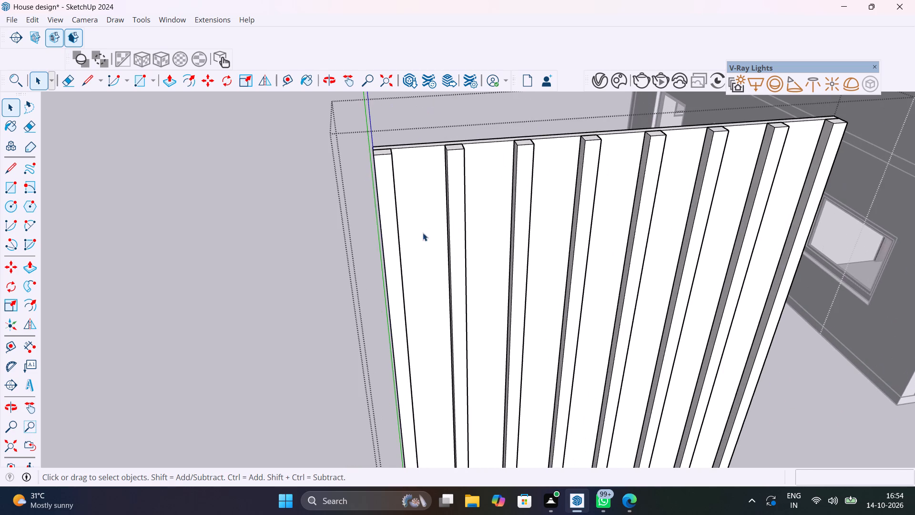
double_click(396, 269)
left_click(396, 269)
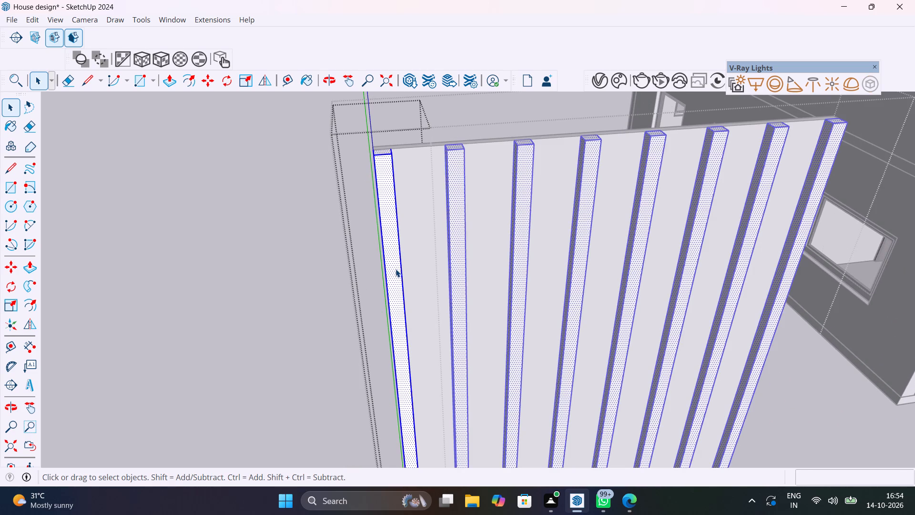
key("p")
left_click(396, 269)
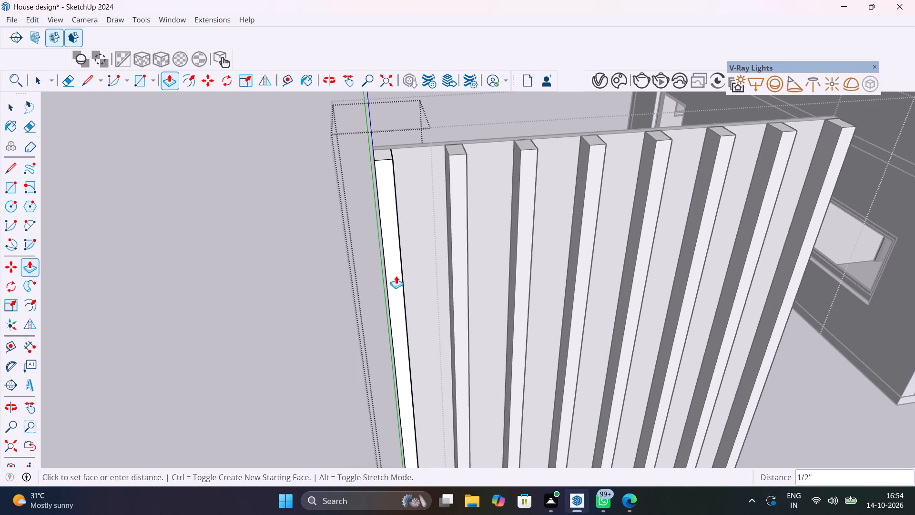
type("1\"")
key("Return")
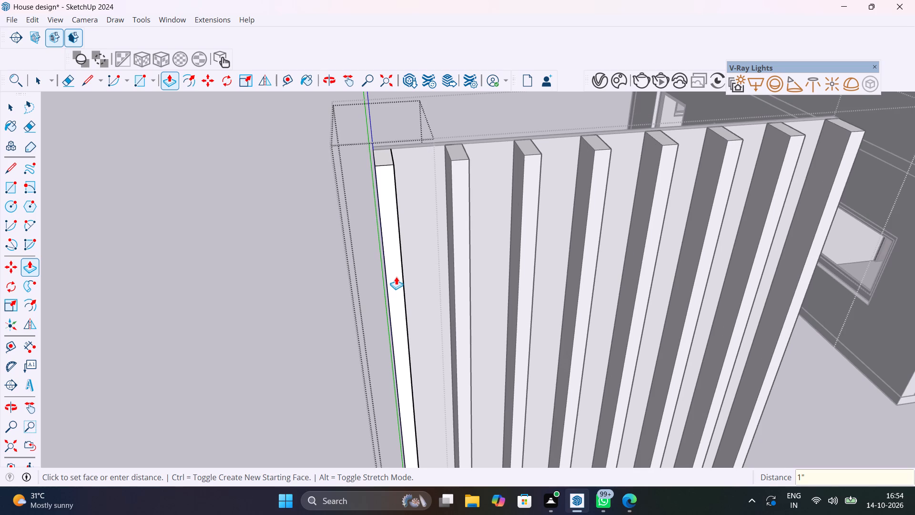
key("space")
scroll(396, 276, "down", 13)
left_click(294, 304)
scroll(596, 271, "down", 3)
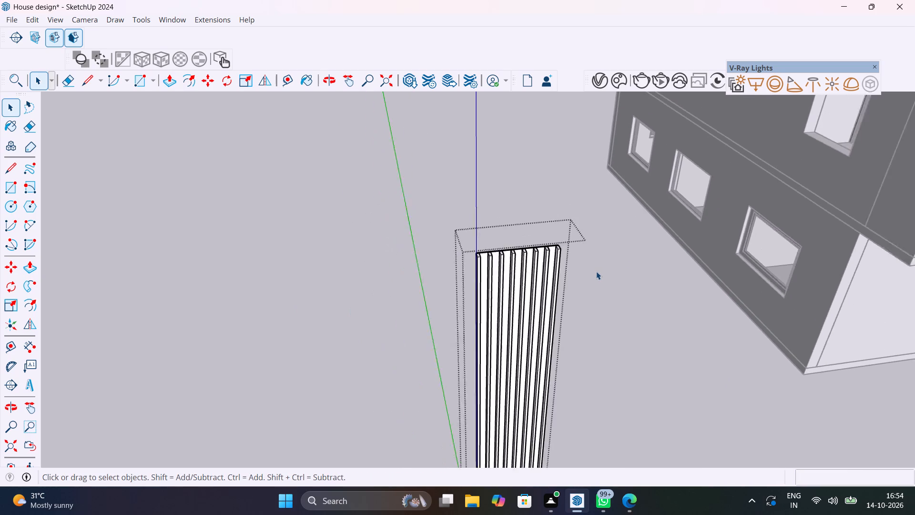
scroll(596, 271, "down", 10)
middle_click_drag(602, 277, 162, 280, "shift")
scroll(640, 256, "down", 5)
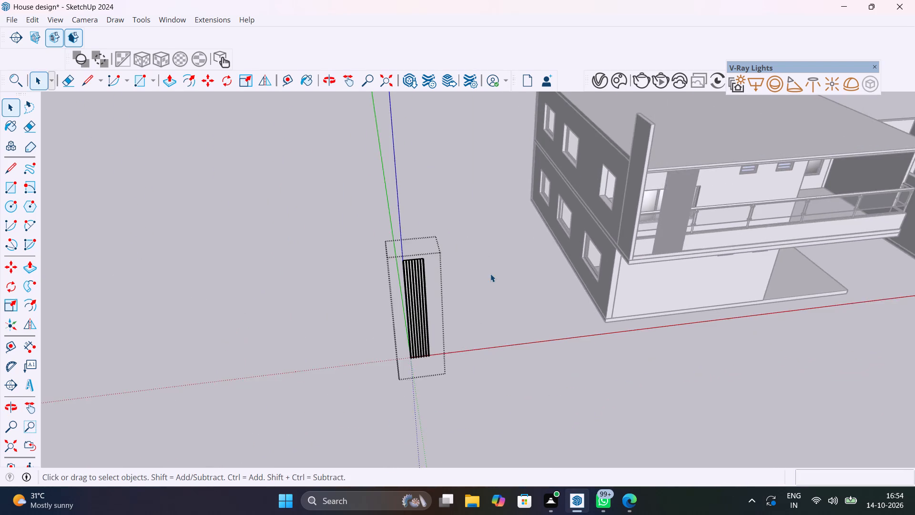
left_click(490, 272)
Open a slat component in the facade's full-width panel, Push/Pull its front face outward 1", and close the component and group.
scroll(695, 172, "up", 16)
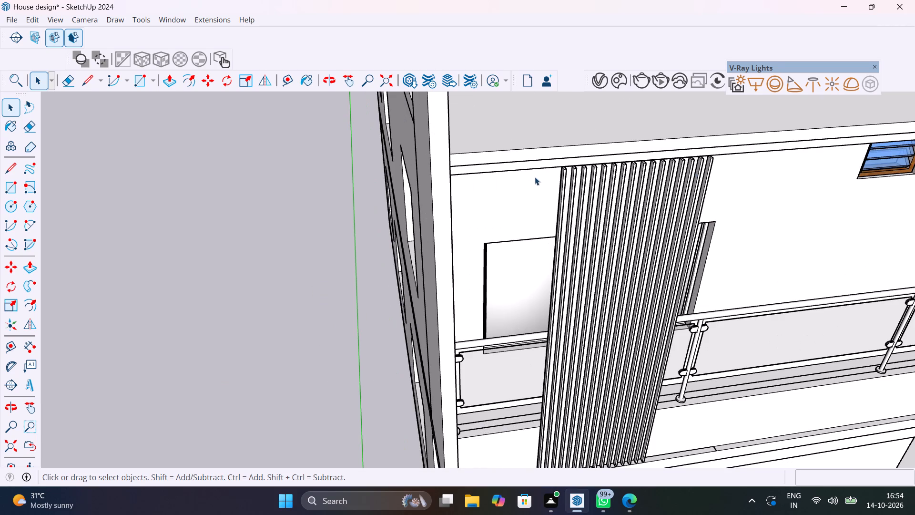
scroll(536, 175, "up", 6)
scroll(610, 176, "up", 8)
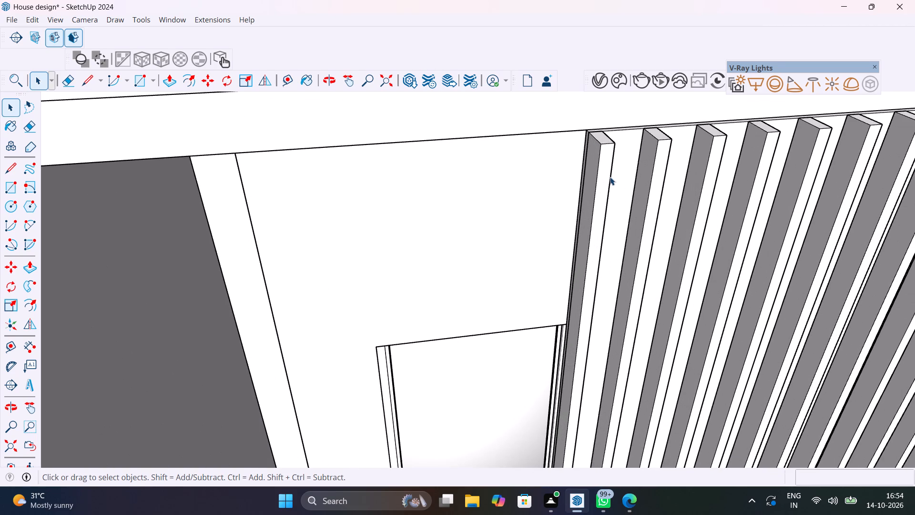
left_click(601, 195)
double_click(601, 194)
left_click(601, 194)
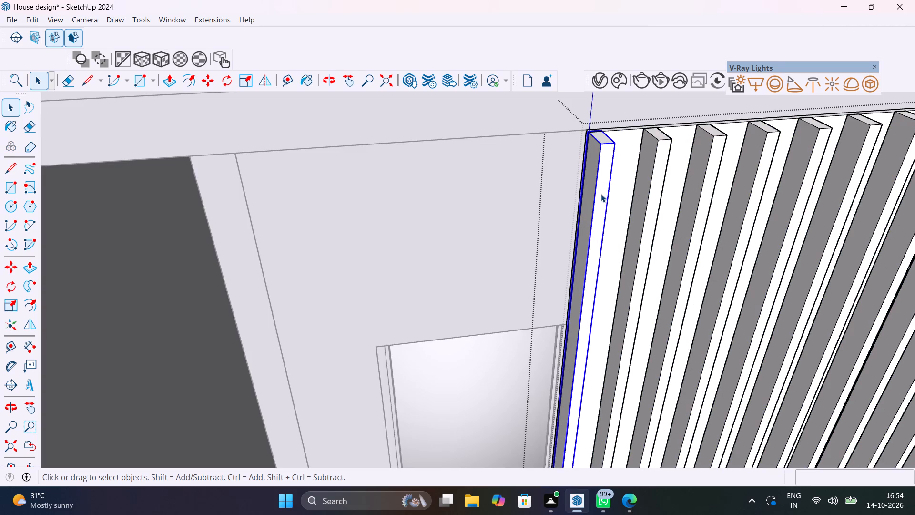
left_click(602, 198)
triple_click(602, 198)
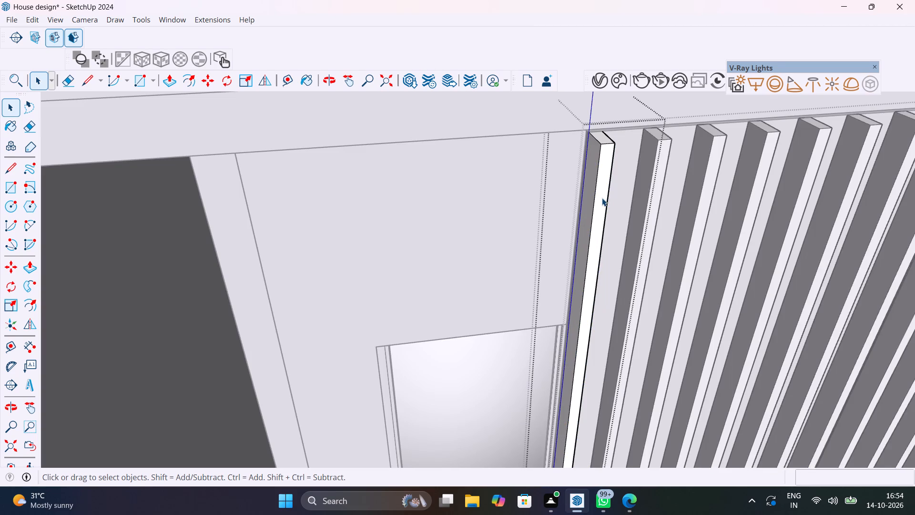
left_click(602, 197)
key("p")
left_click(602, 197)
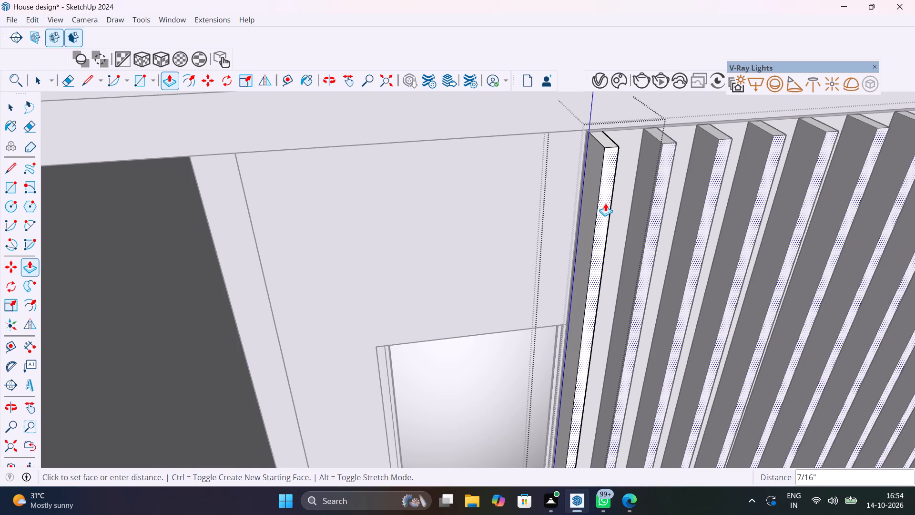
type("1\"")
key("Return")
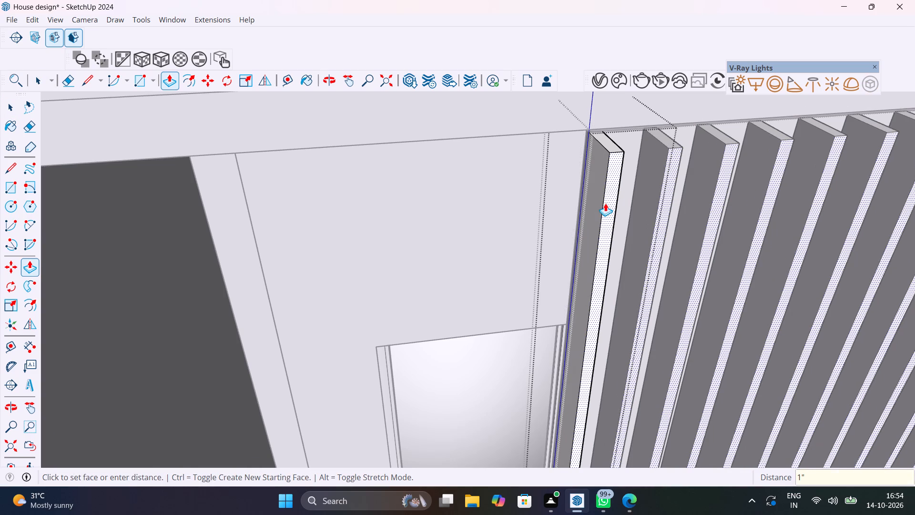
scroll(605, 203, "down", 15)
scroll(605, 204, "down", 8)
key("space")
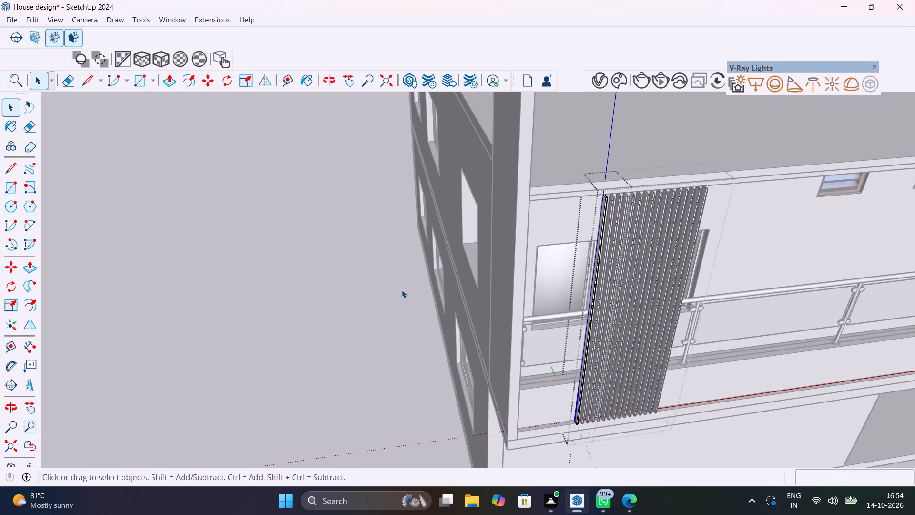
left_click(402, 290)
scroll(568, 415, "up", 8)
left_click(242, 358)
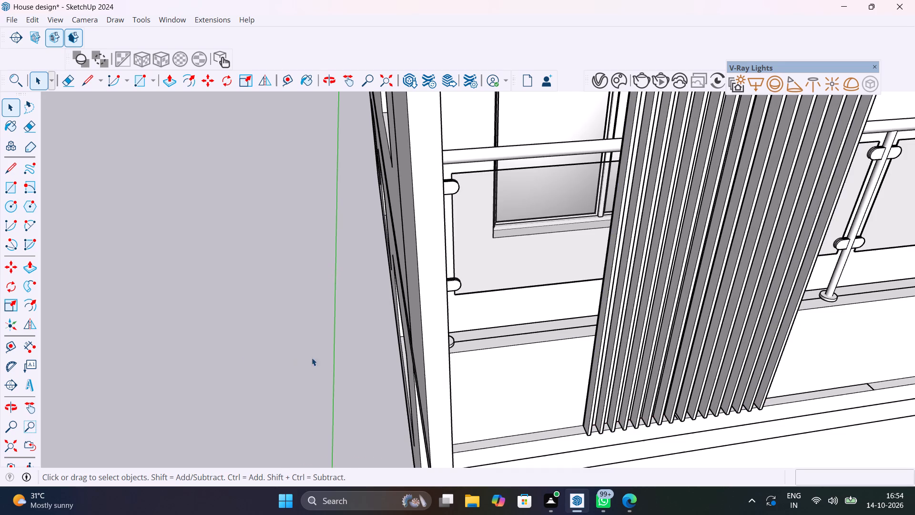
Move the standalone narrow slatted panel about 33' onto the balcony ledge, directly beside the full-width panel.
middle_click_drag(337, 360, 417, 270)
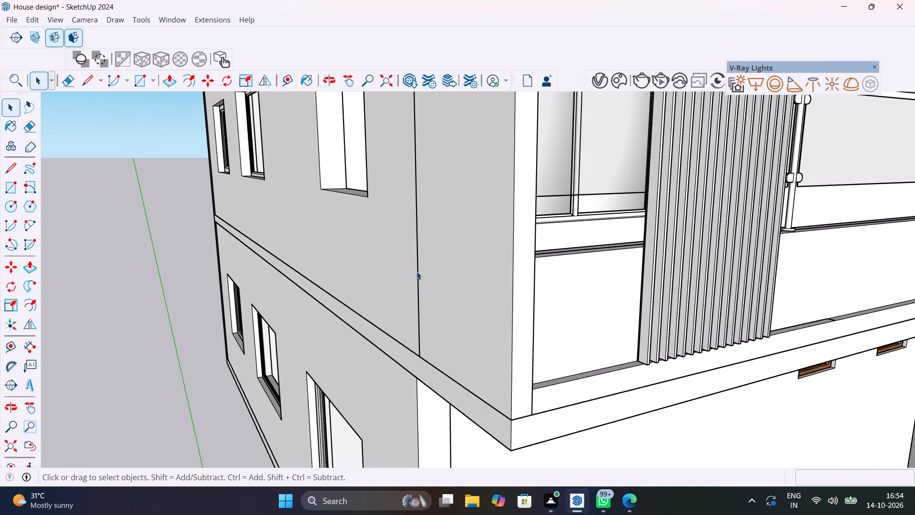
scroll(417, 271, "down", 20)
middle_click_drag(299, 327, 365, 292)
scroll(299, 327, "down", 1)
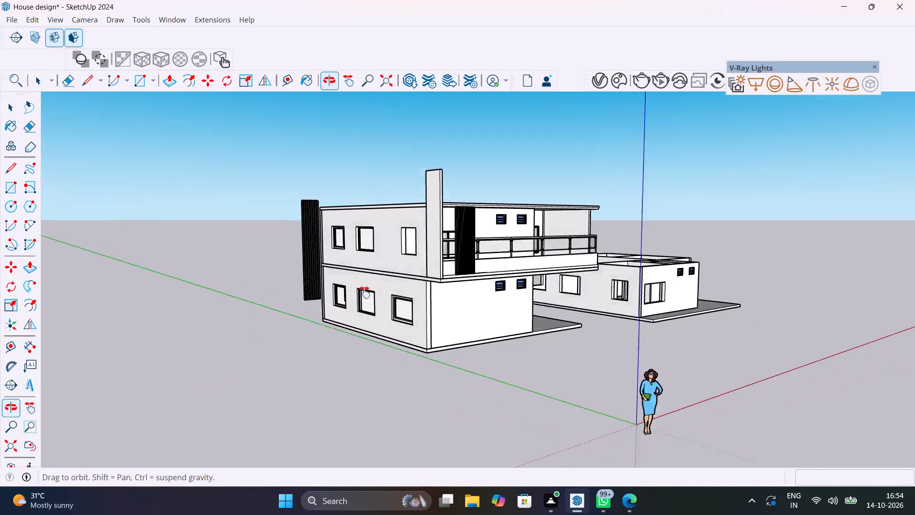
middle_click_drag(365, 292, 366, 292)
scroll(366, 292, "up", 1, "shift")
left_click(360, 267)
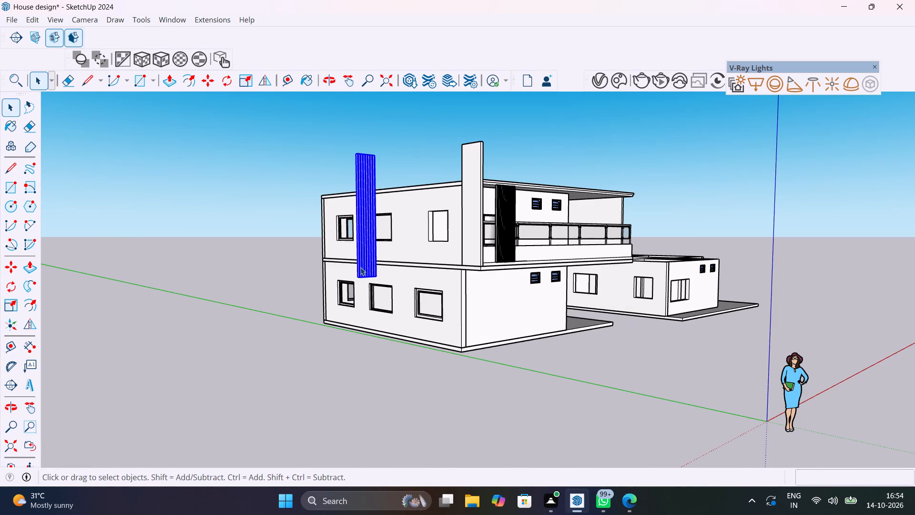
key("m")
left_click(353, 277)
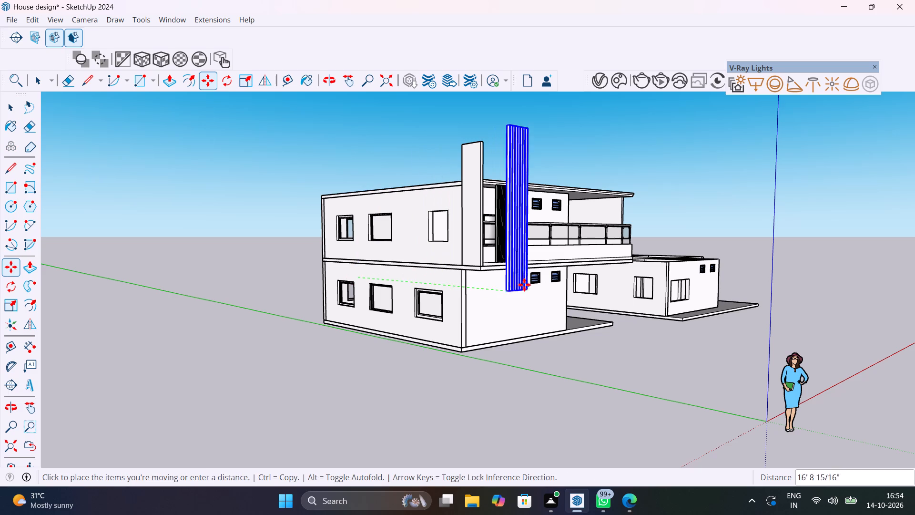
scroll(525, 284, "up", 4)
middle_click_drag(525, 280, 441, 390)
scroll(596, 275, "down", 15)
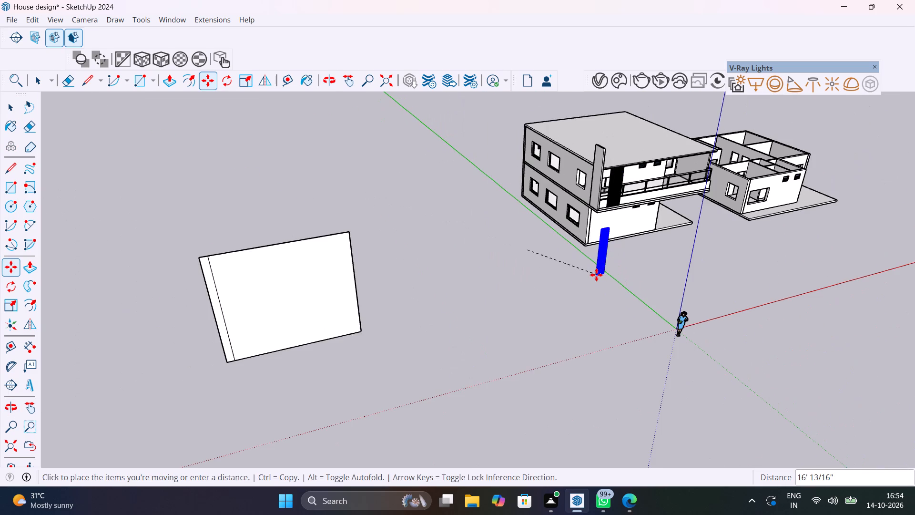
scroll(596, 275, "down", 1, "shift")
middle_click_drag(511, 325, 340, 409, "shift")
scroll(516, 268, "up", 20)
scroll(516, 268, "up", 13)
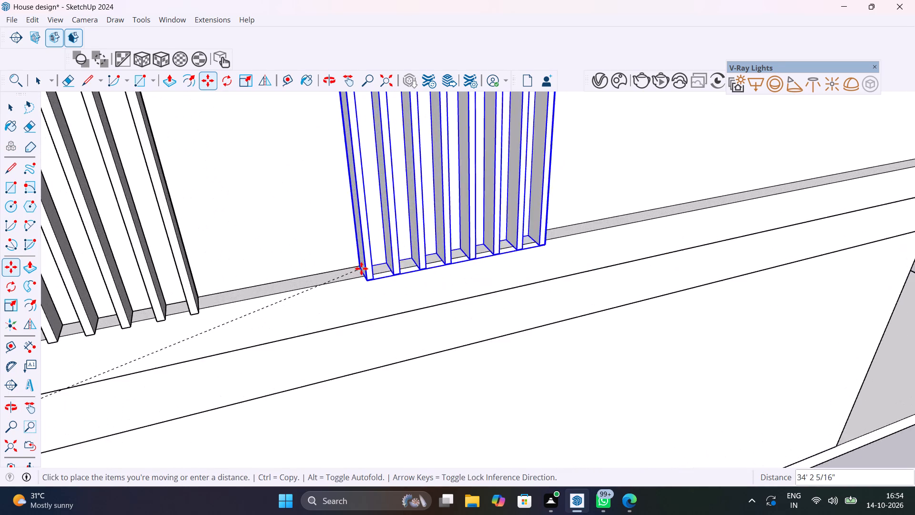
scroll(361, 268, "up", 4)
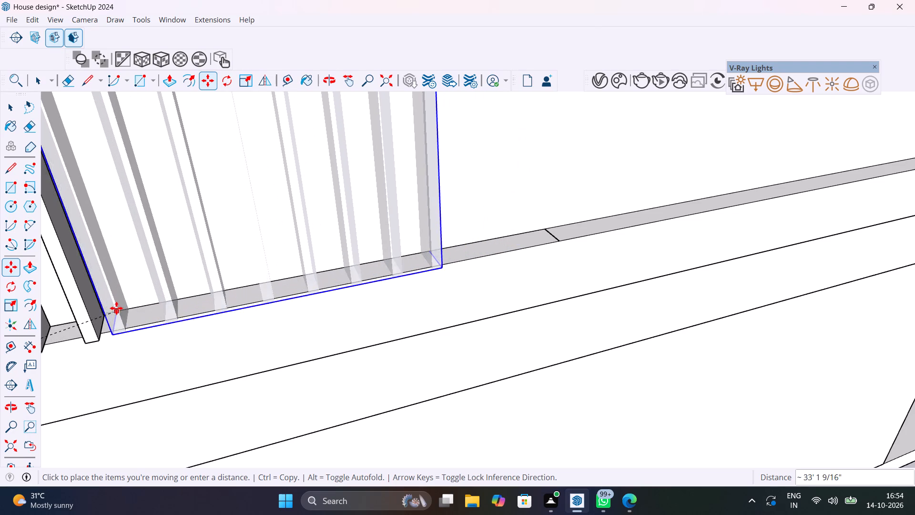
left_click(127, 309)
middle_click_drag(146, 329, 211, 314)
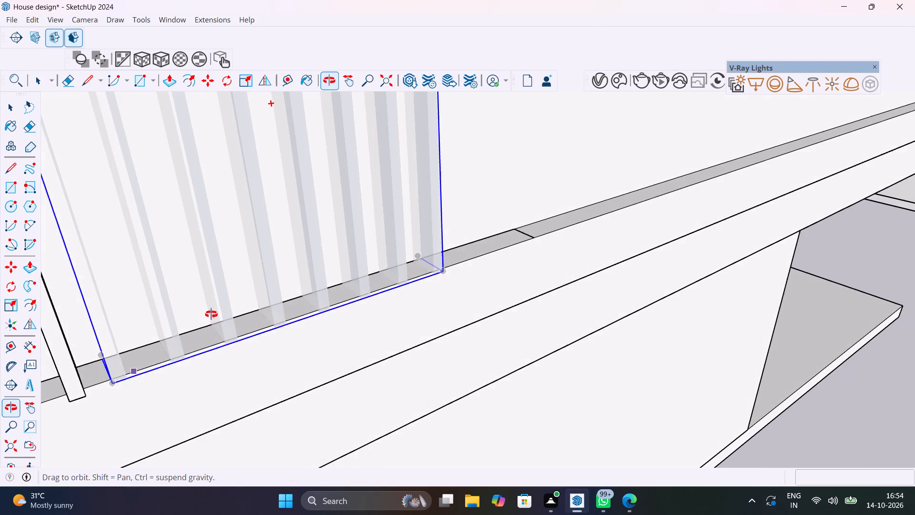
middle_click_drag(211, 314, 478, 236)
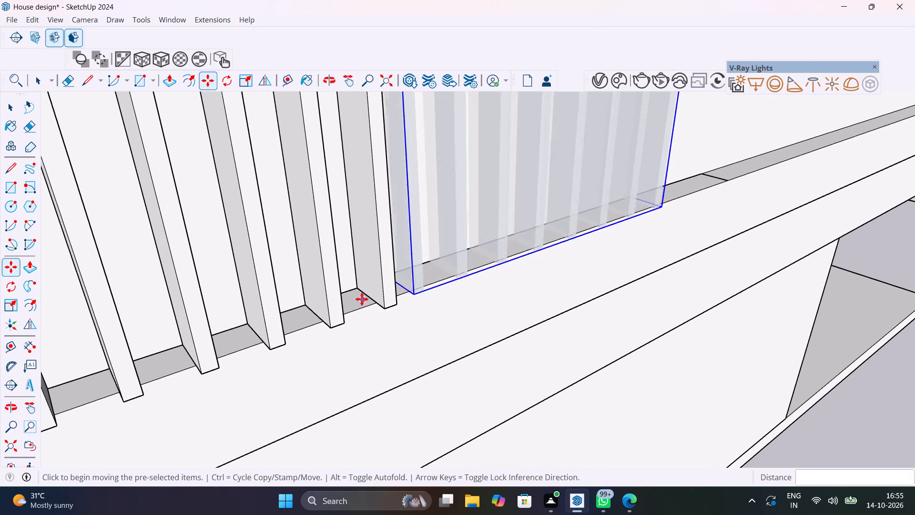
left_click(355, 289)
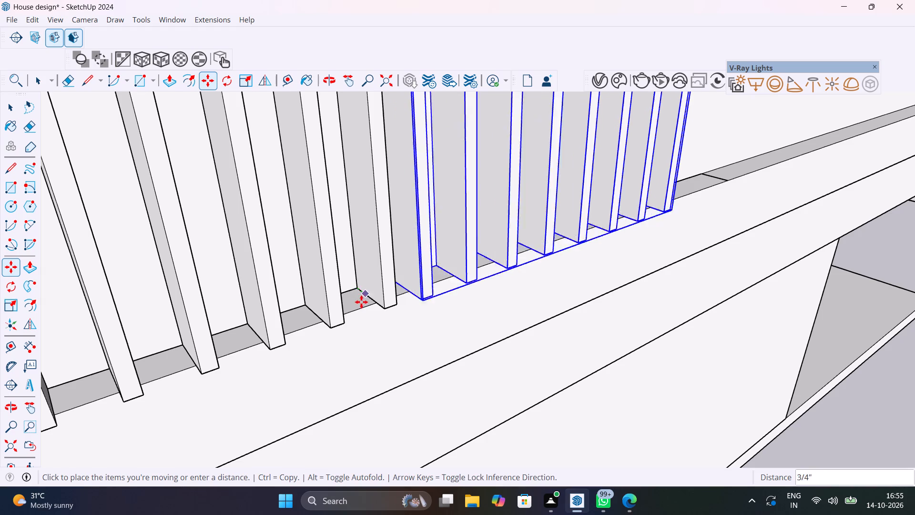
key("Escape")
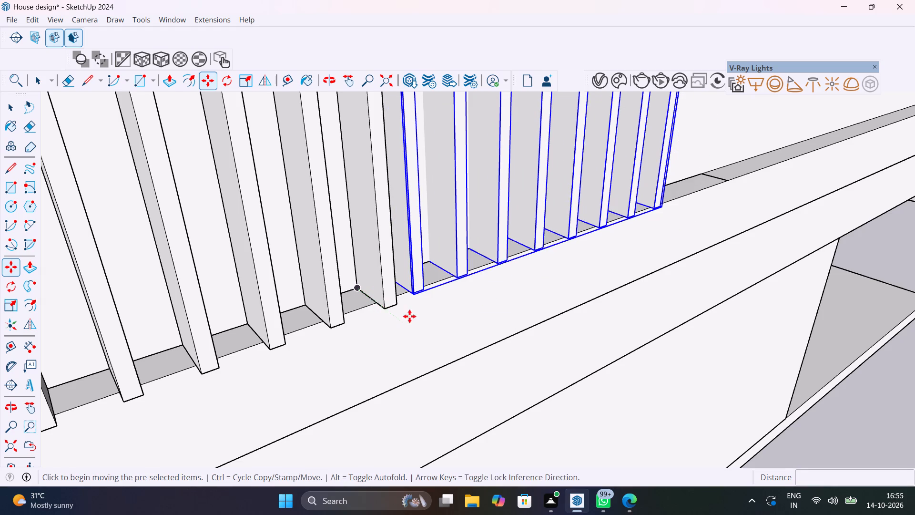
Move the narrow slatted panel about 7/16" along the green axis at its joint with the full-width panel, then deselect it.
middle_click_drag(409, 314, 346, 330)
scroll(365, 264, "up", 10)
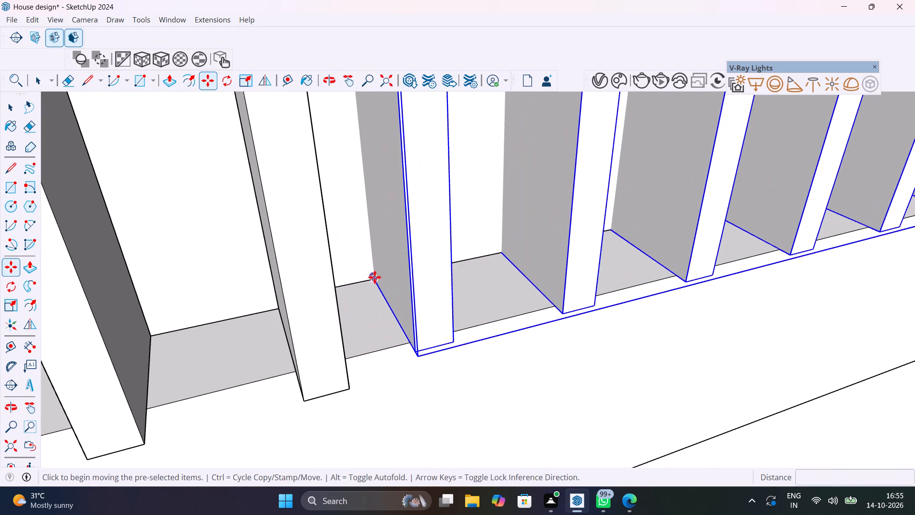
left_click(374, 278)
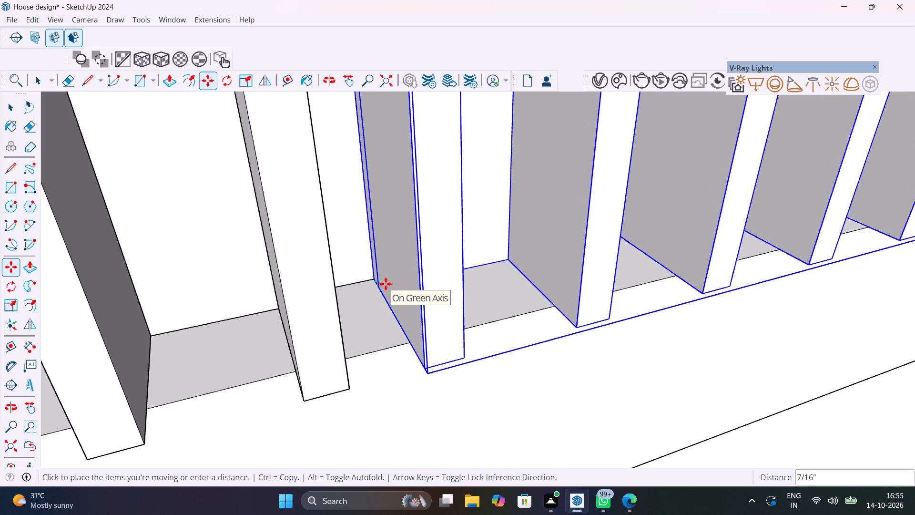
left_click(386, 283)
scroll(429, 329, "down", 20)
scroll(429, 329, "down", 20)
scroll(429, 329, "down", 2)
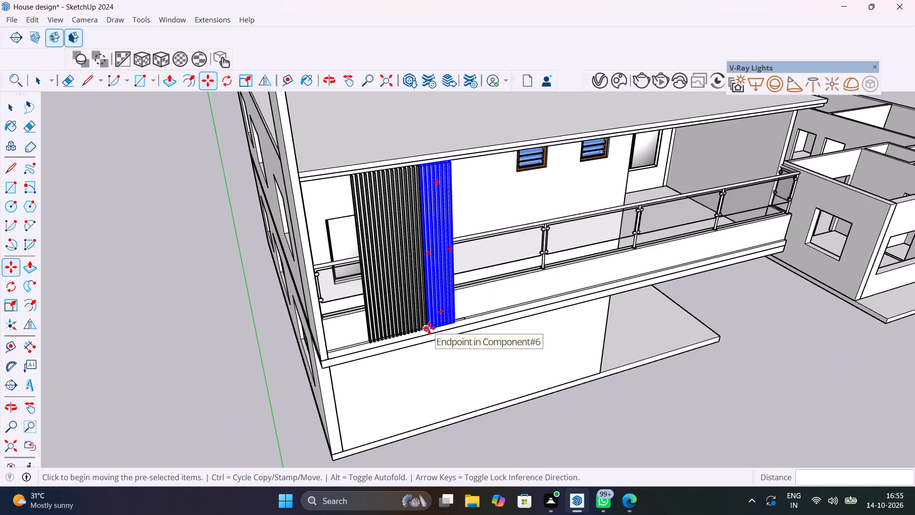
key("space")
left_click(166, 329)
Examine the joint between the full-width and narrow slatted panels, checking slat spacing and alignment along the balcony ledge.
middle_click_drag(307, 292, 245, 263)
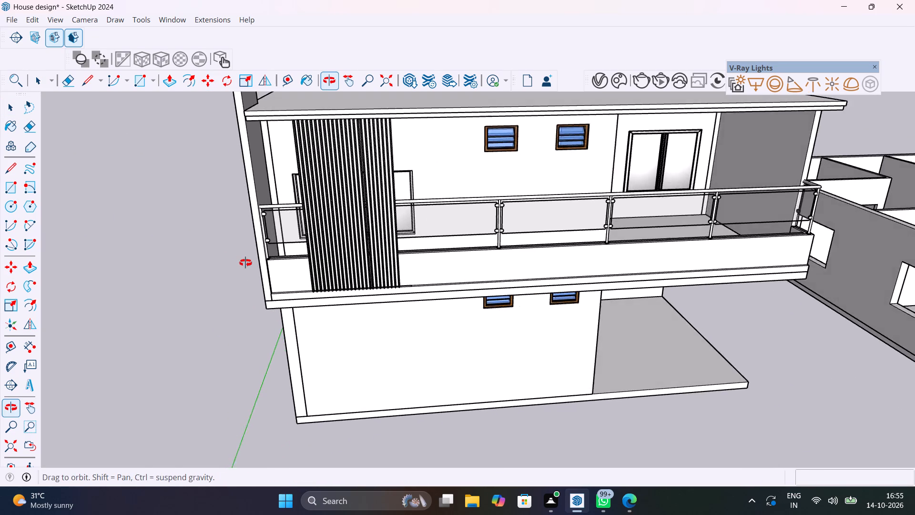
middle_click_drag(245, 263, 255, 264)
scroll(257, 265, "down", 1)
scroll(386, 254, "up", 10)
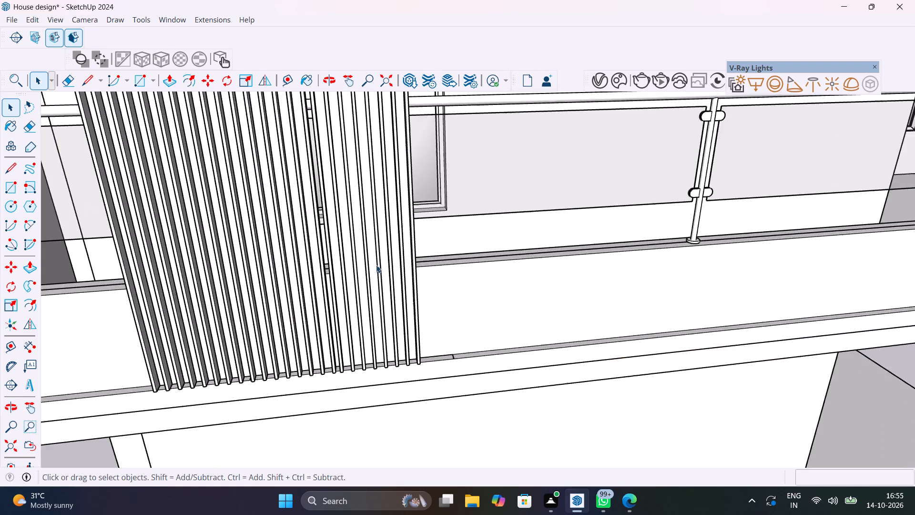
scroll(376, 265, "up", 7)
middle_click_drag(344, 325, 495, 219, "shift")
scroll(488, 247, "down", 14)
scroll(488, 247, "down", 8)
scroll(488, 247, "up", 7)
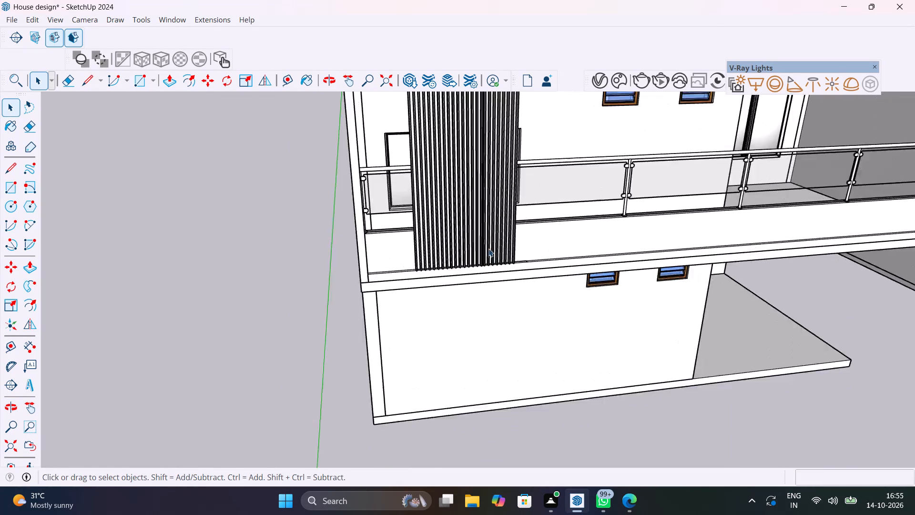
scroll(488, 248, "up", 10)
scroll(462, 302, "up", 16)
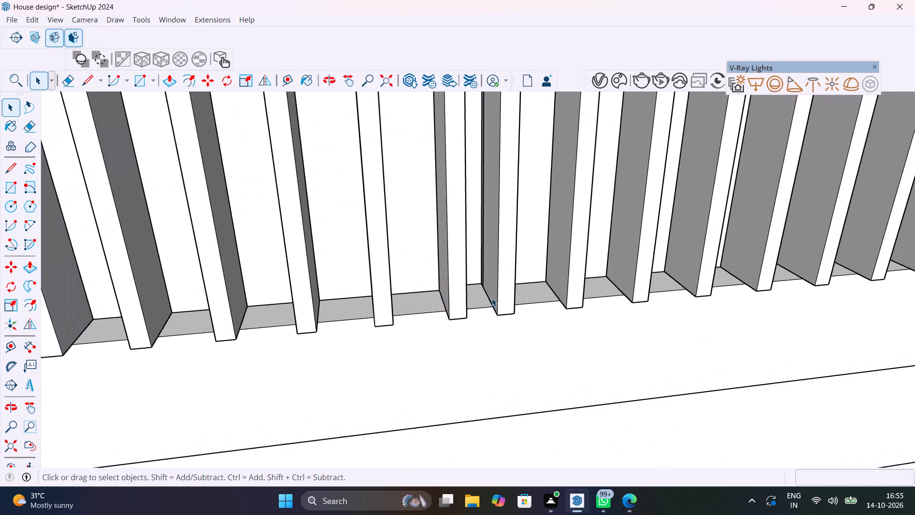
scroll(487, 294, "up", 5)
scroll(487, 294, "down", 14)
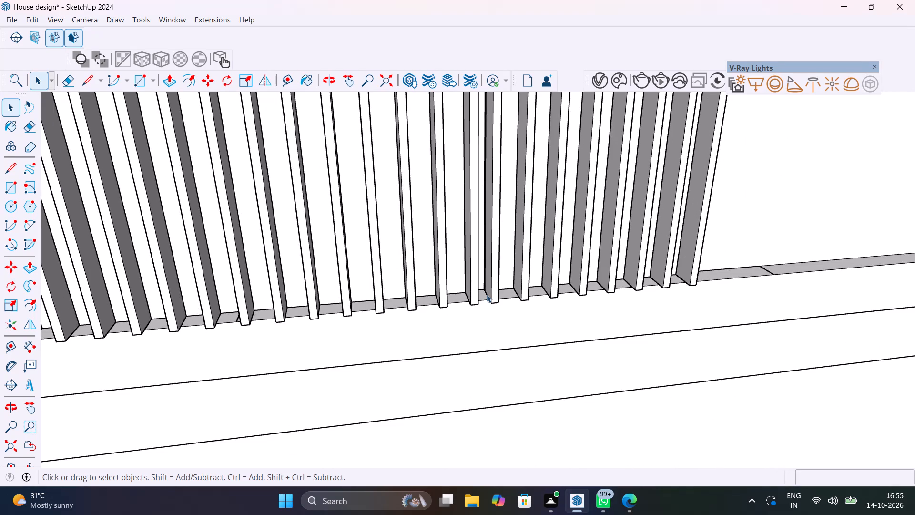
scroll(487, 294, "down", 15)
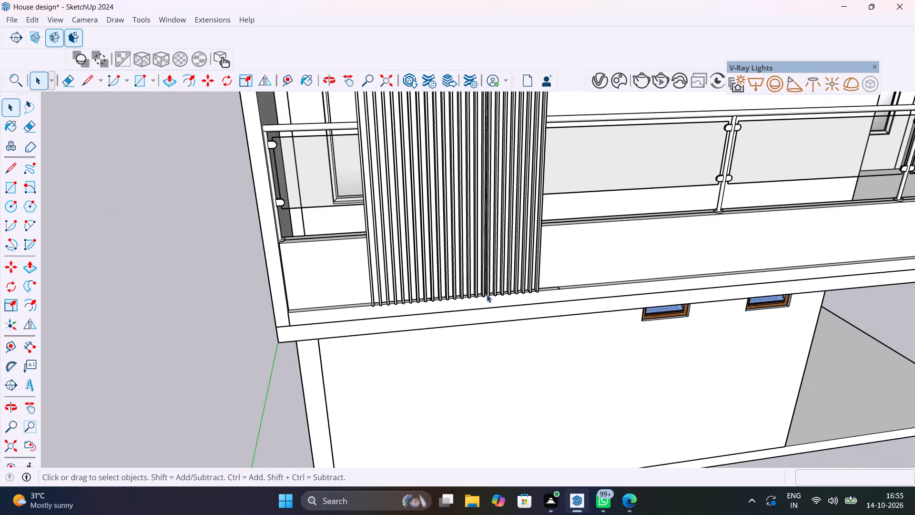
middle_click_drag(487, 294, 488, 451)
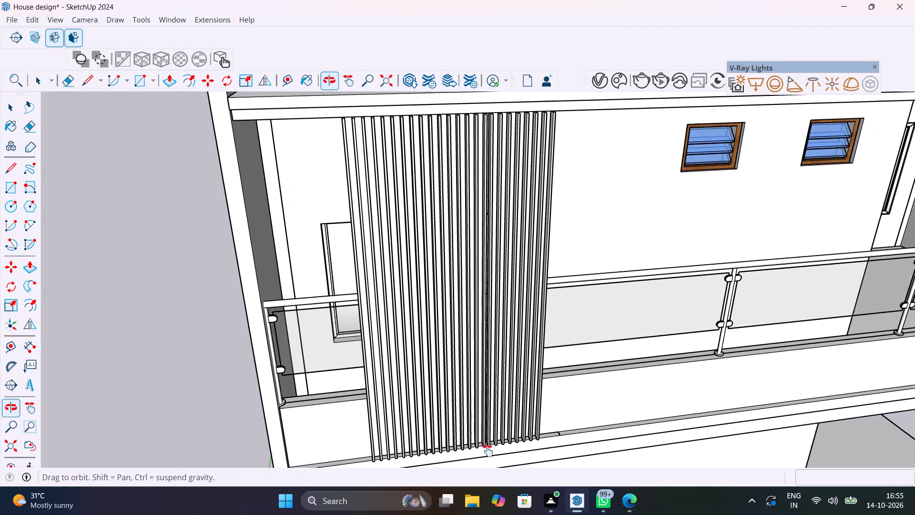
middle_click_drag(488, 451, 430, 432)
scroll(464, 318, "down", 2)
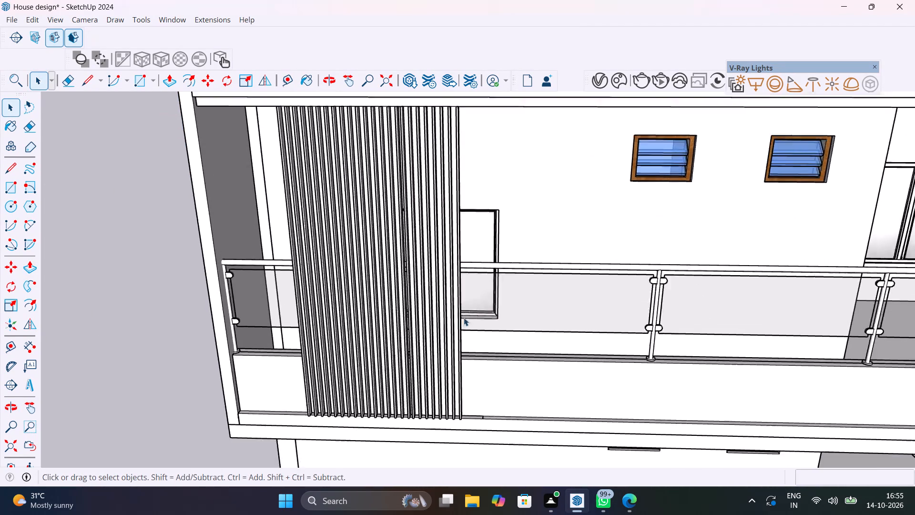
scroll(464, 318, "down", 14)
Frame the front facade in view, start a V-Ray test render, stop it, and close the frame buffer.
middle_click_drag(464, 317, 411, 272)
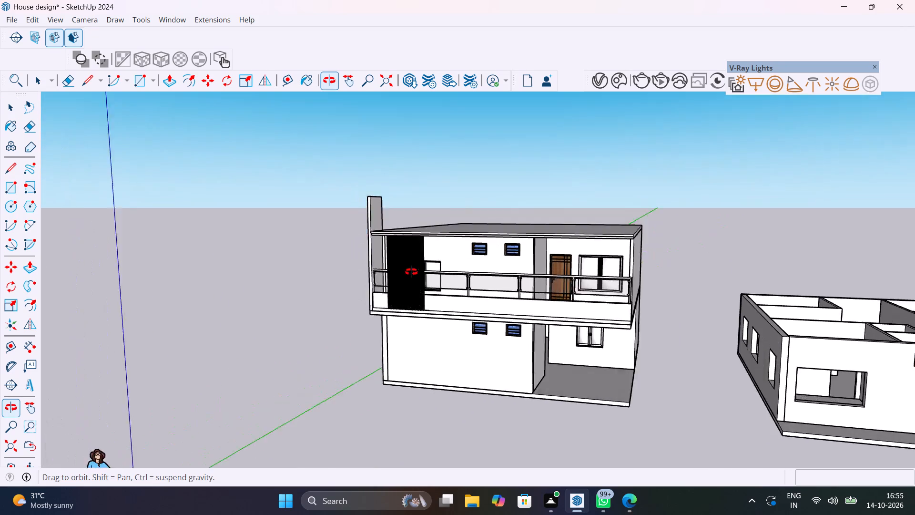
middle_click_drag(411, 272, 450, 251)
scroll(557, 262, "up", 3)
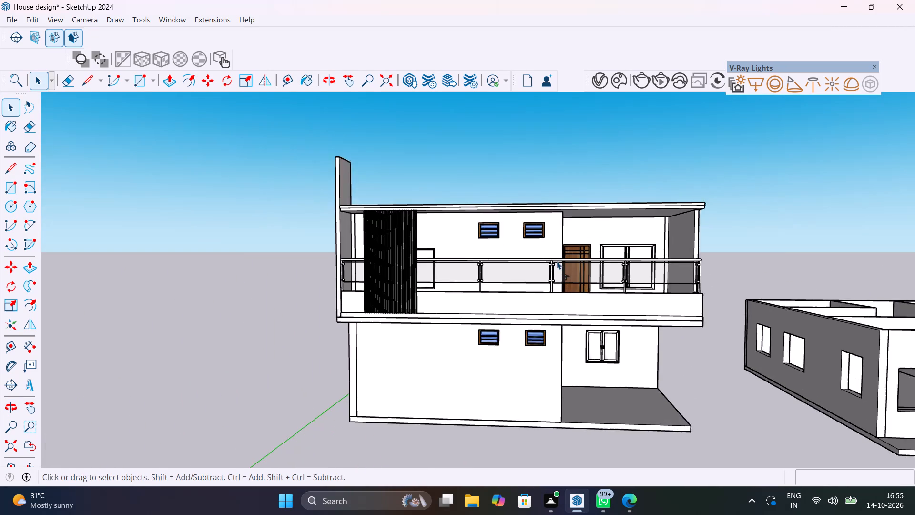
scroll(557, 261, "up", 3)
middle_click_drag(557, 260, 513, 204)
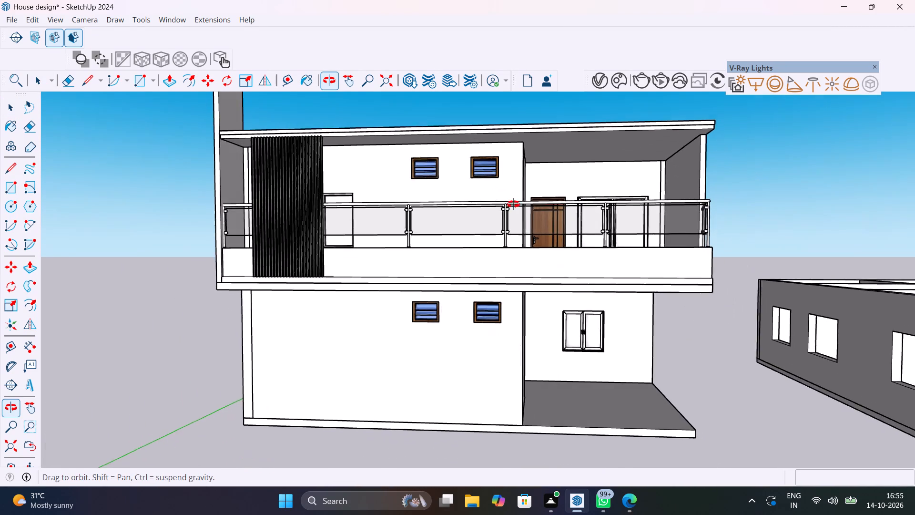
middle_click_drag(513, 204, 544, 246)
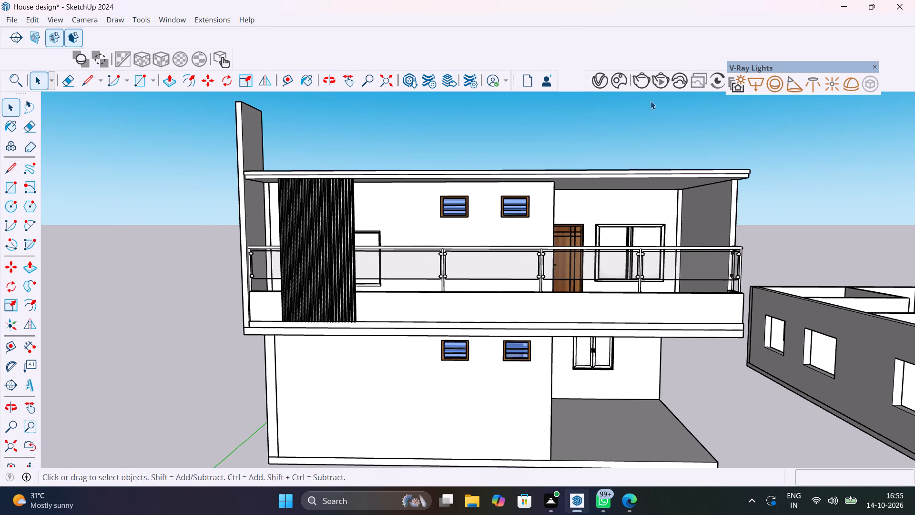
left_click(658, 82)
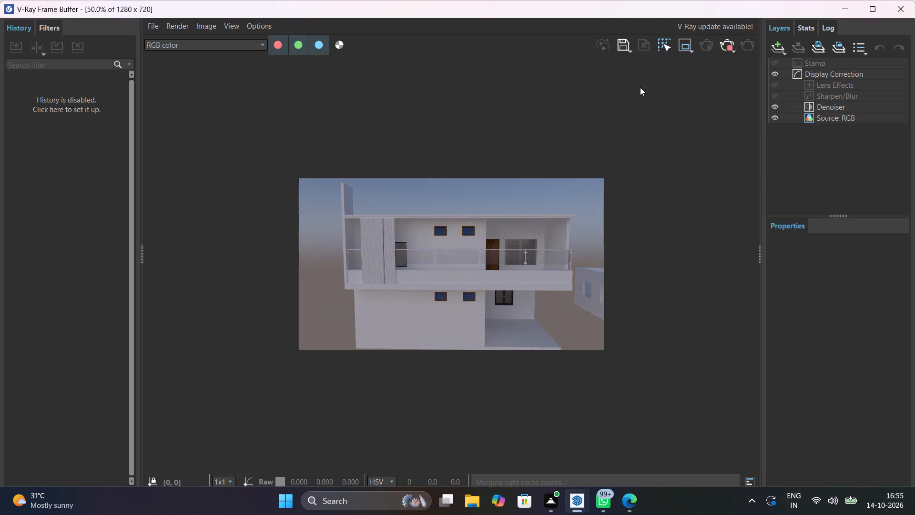
left_click(724, 45)
left_click(907, 5)
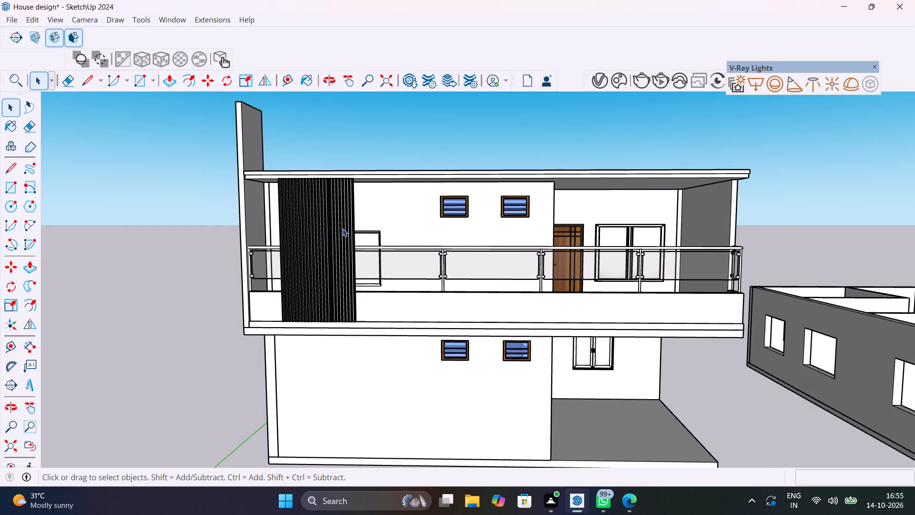
Select the narrow slatted panel on the balcony and search the Chaos Cosmos library for "wood".
scroll(343, 228, "up", 4)
left_click(343, 228)
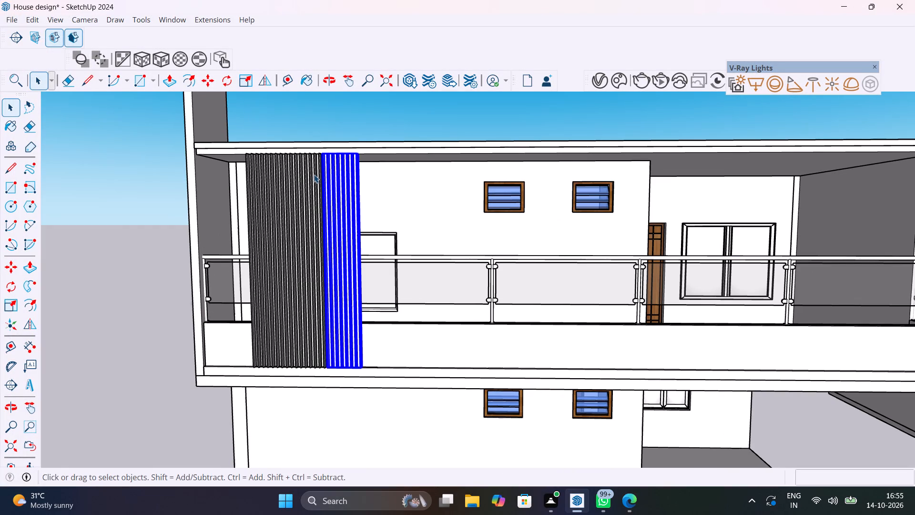
left_click(619, 85)
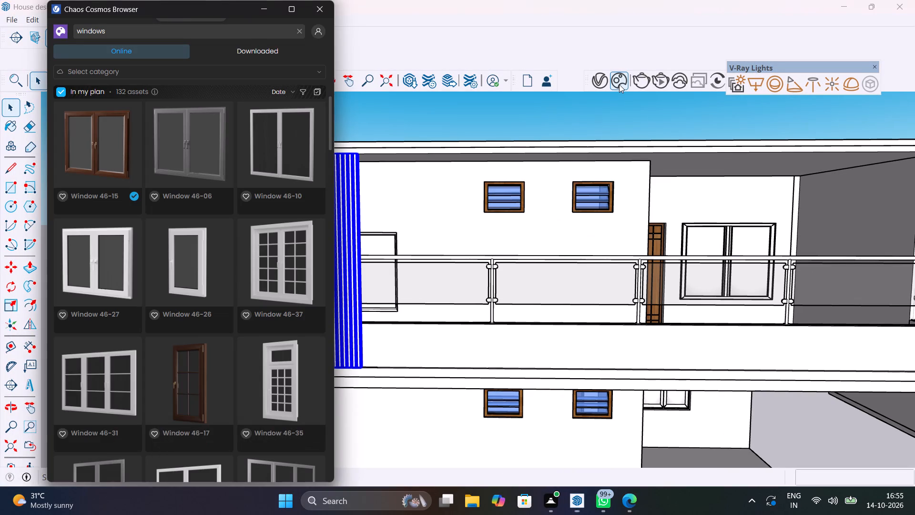
left_click(224, 32)
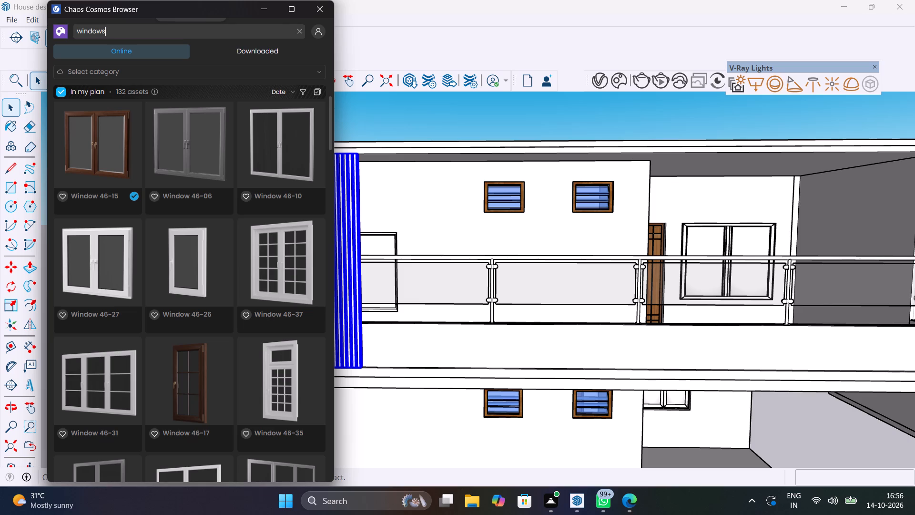
key("BackSpace")
key("BackSpace")
key("BackSpace")
key("BackSpace")
key("BackSpace")
key("BackSpace")
key("BackSpace")
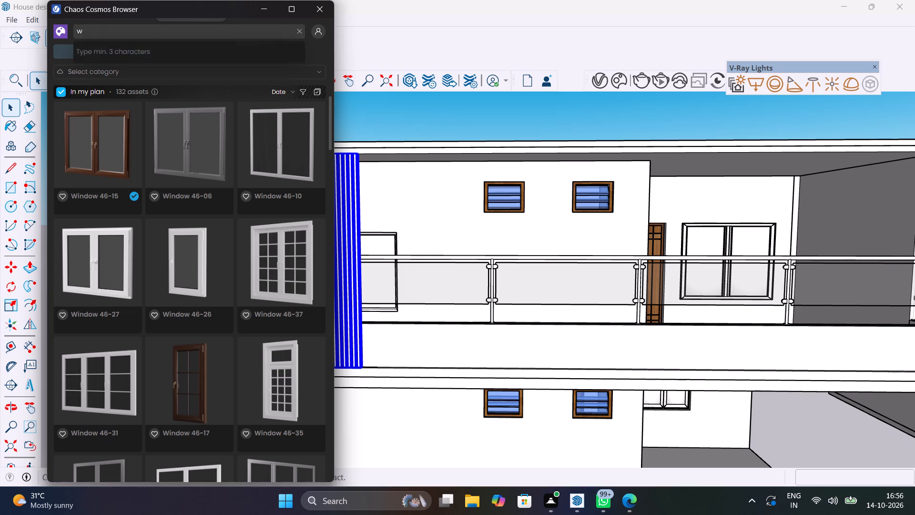
key("BackSpace")
type("WOOD")
key("Return")
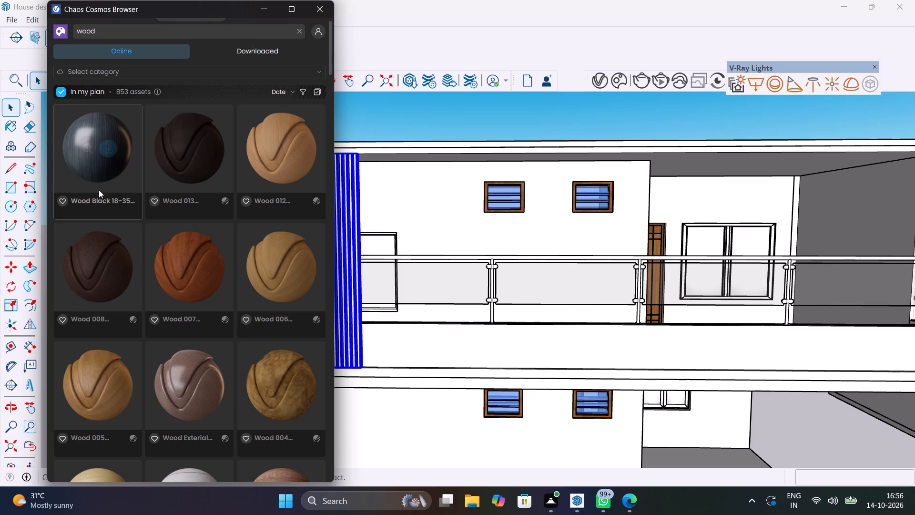
Browse the wood materials and download Wood Dark 02 100cm.
scroll(121, 277, "down", 9)
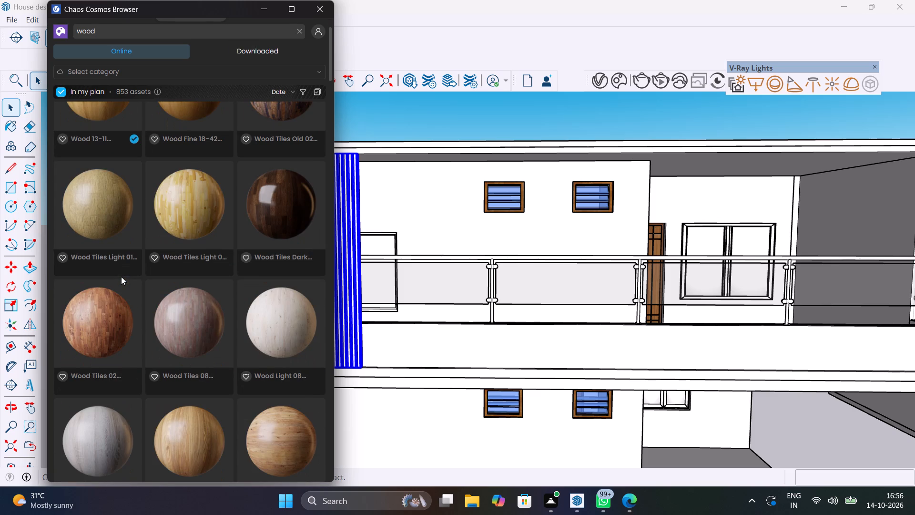
scroll(121, 277, "down", 14)
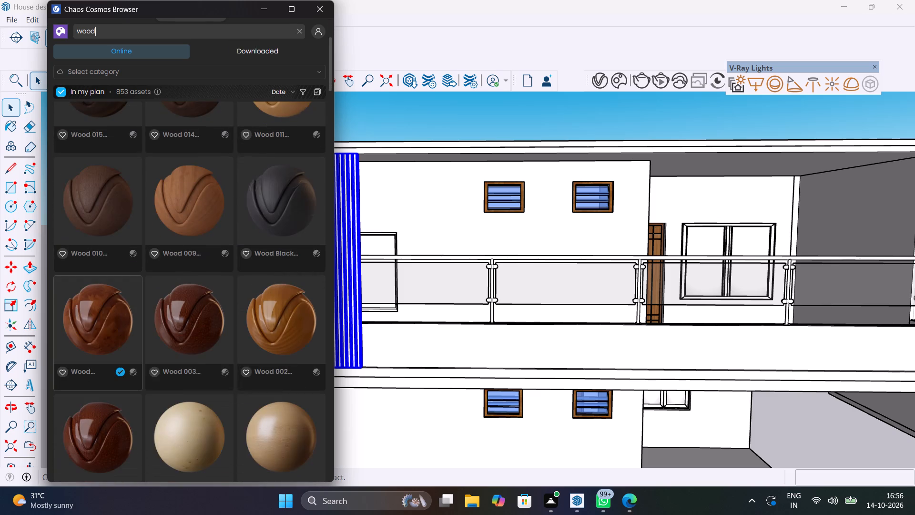
scroll(121, 277, "up", 1)
scroll(121, 277, "down", 3)
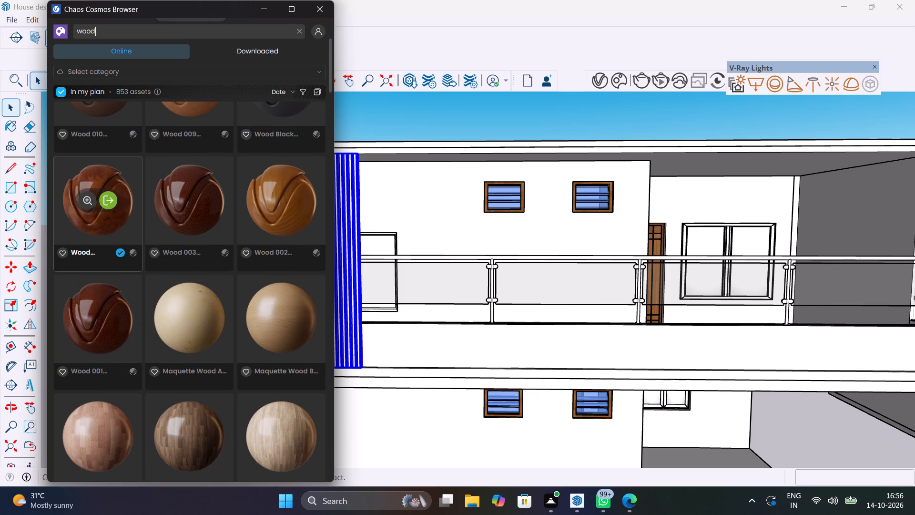
scroll(121, 277, "down", 4)
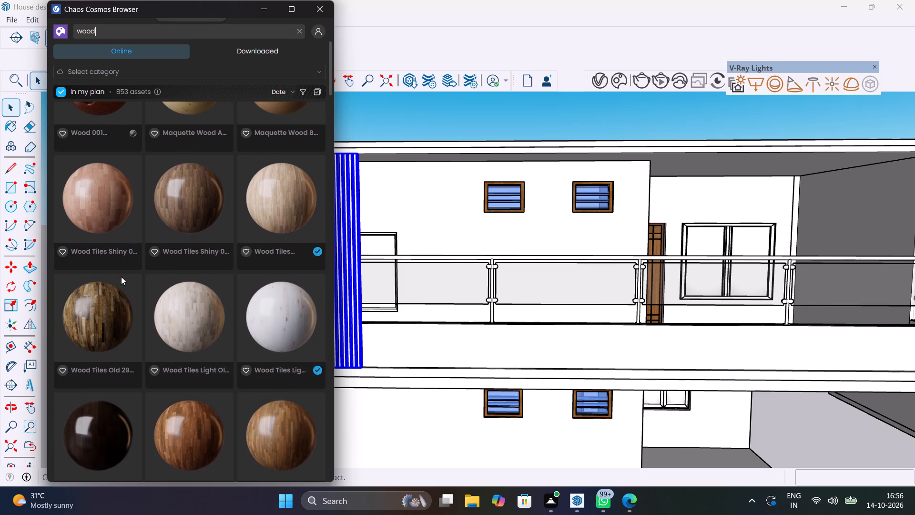
scroll(121, 277, "down", 12)
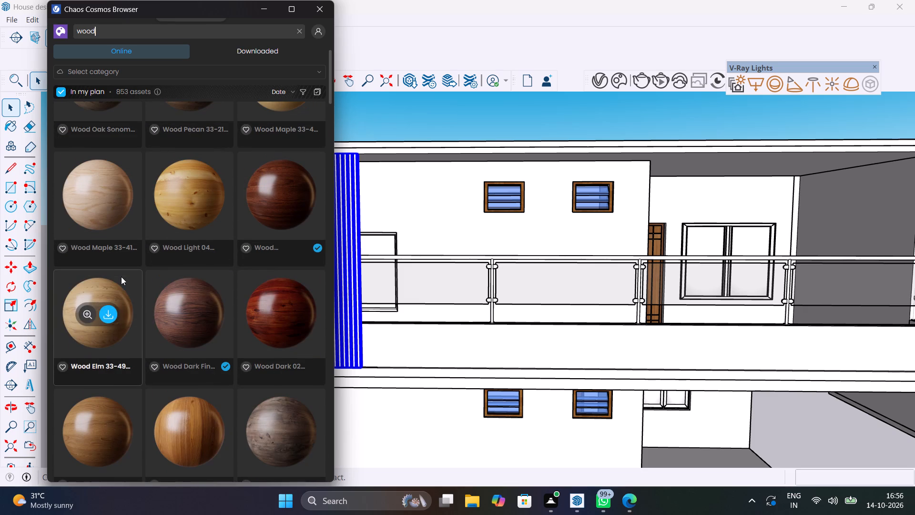
scroll(277, 199, "up", 3)
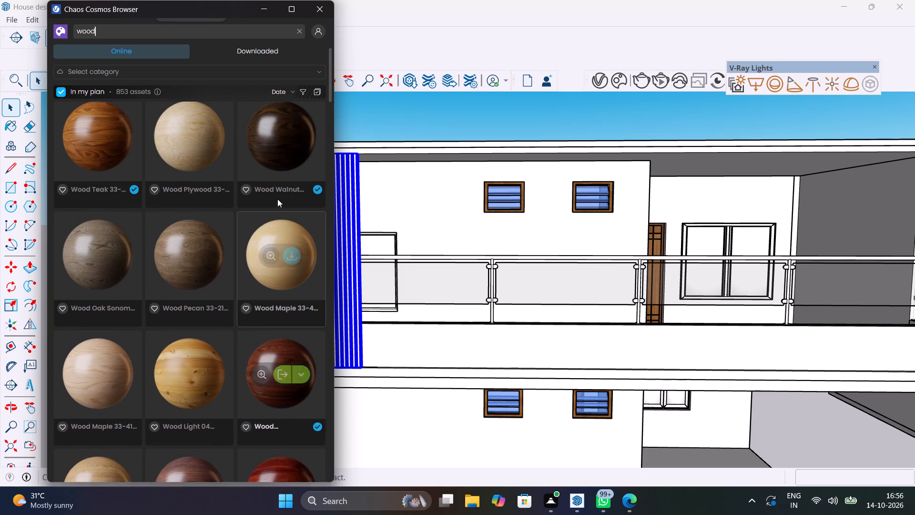
scroll(277, 199, "up", 1)
scroll(277, 199, "down", 6)
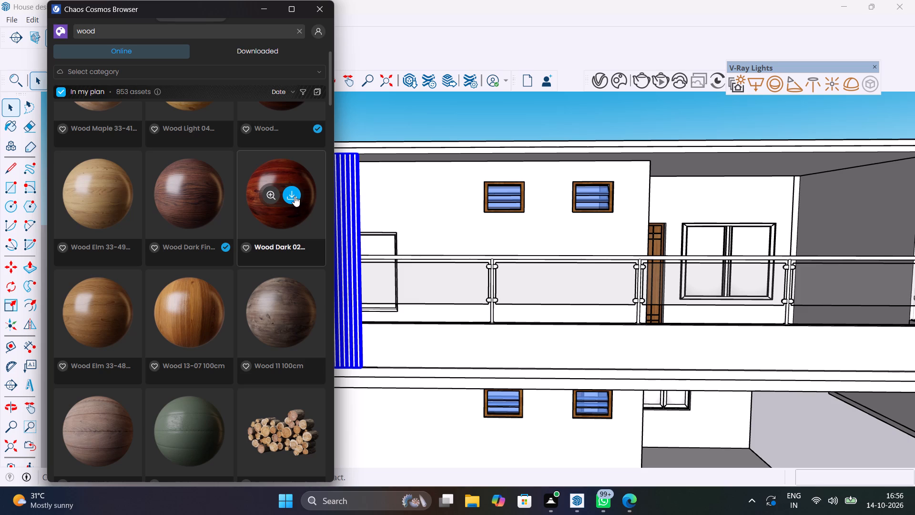
left_click(295, 196)
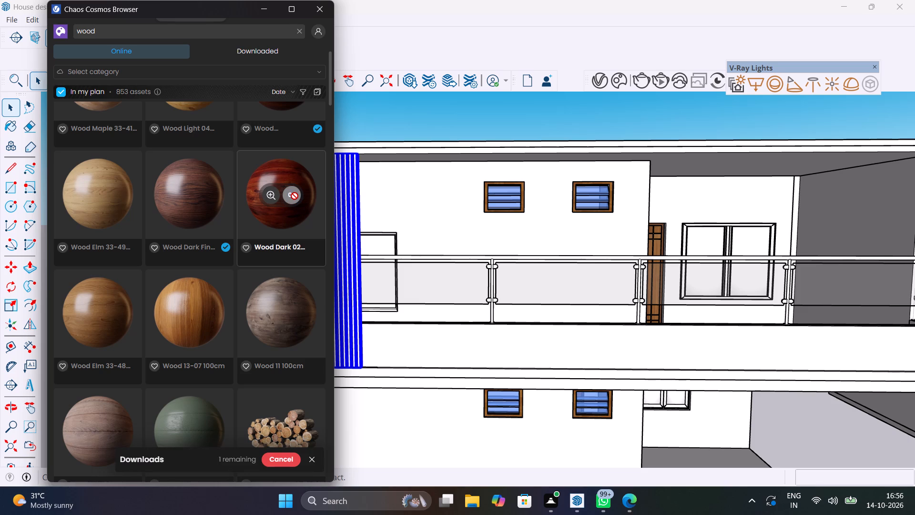
Open the V-Ray Asset Editor clear of the Cosmos browser, show the scene's materials, and collapse the asset settings pane.
left_click(597, 87)
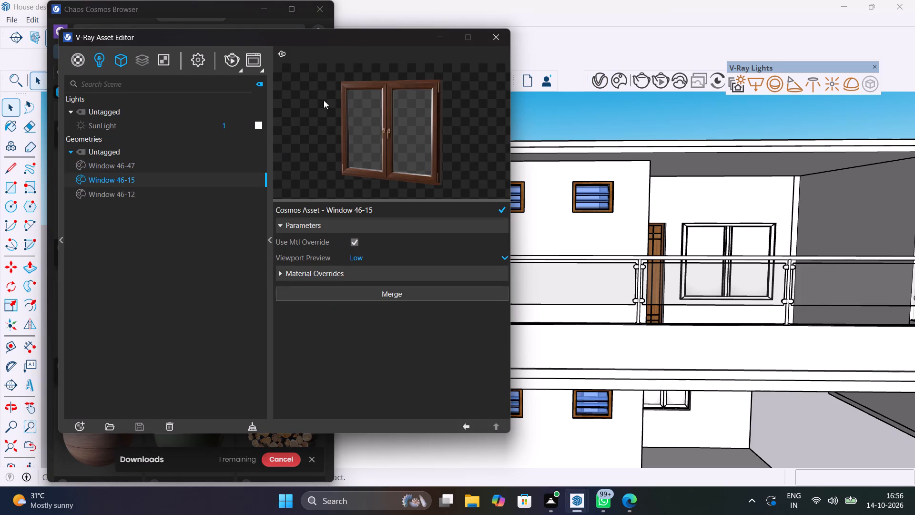
left_click_drag(351, 36, 772, 66)
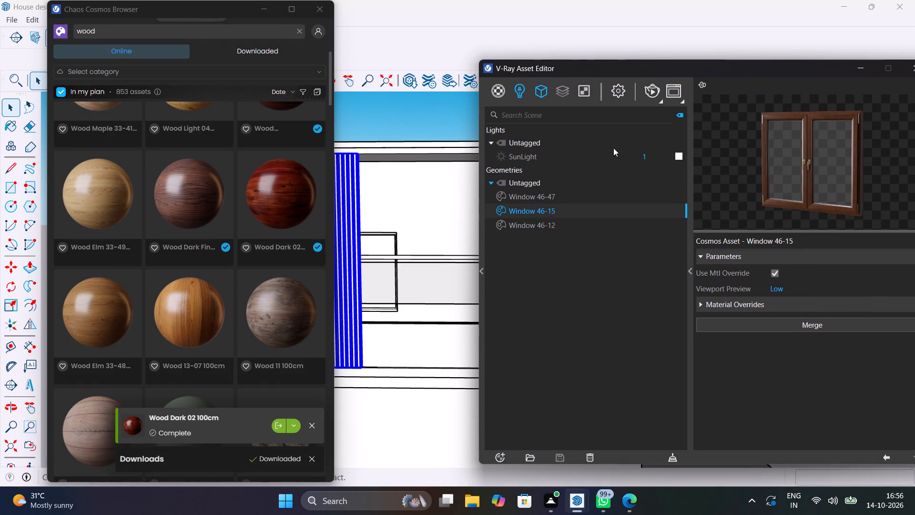
left_click(499, 90)
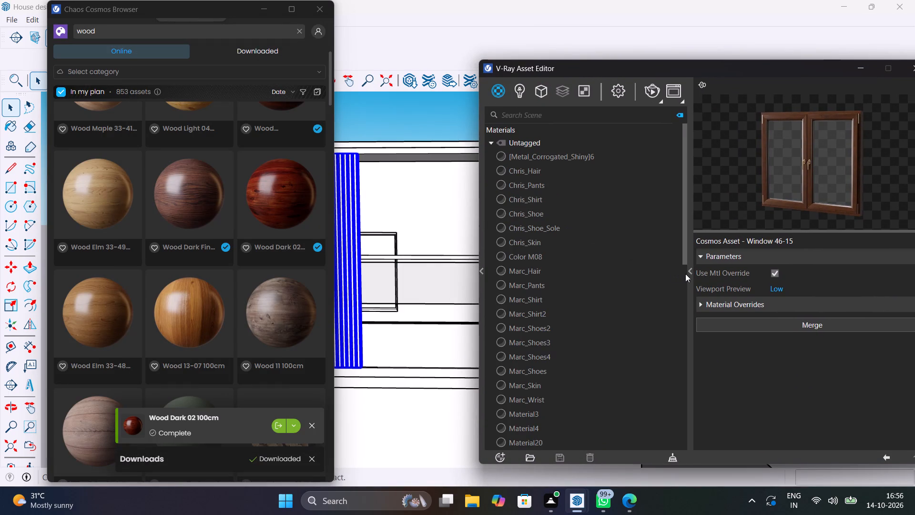
left_click(691, 272)
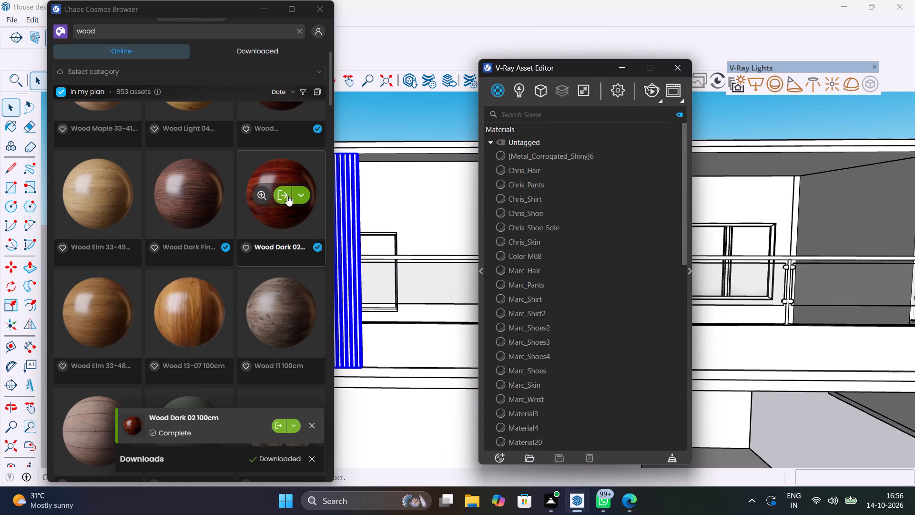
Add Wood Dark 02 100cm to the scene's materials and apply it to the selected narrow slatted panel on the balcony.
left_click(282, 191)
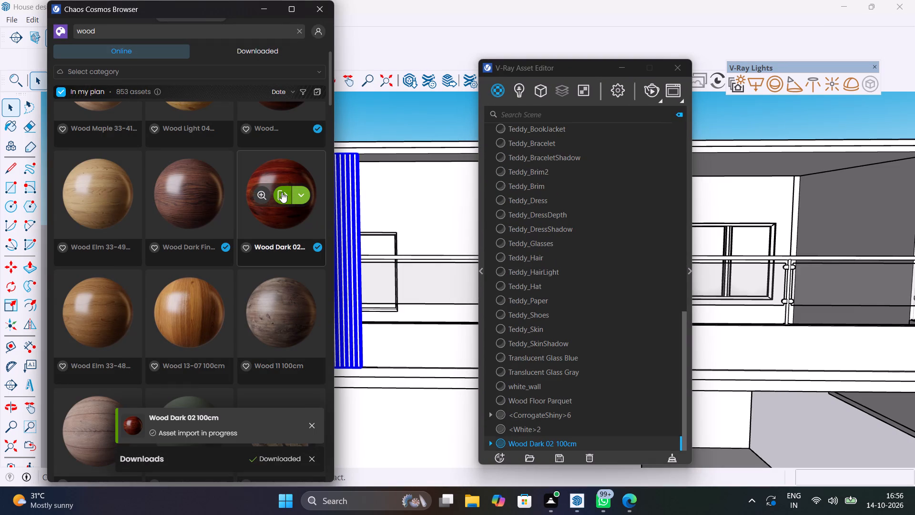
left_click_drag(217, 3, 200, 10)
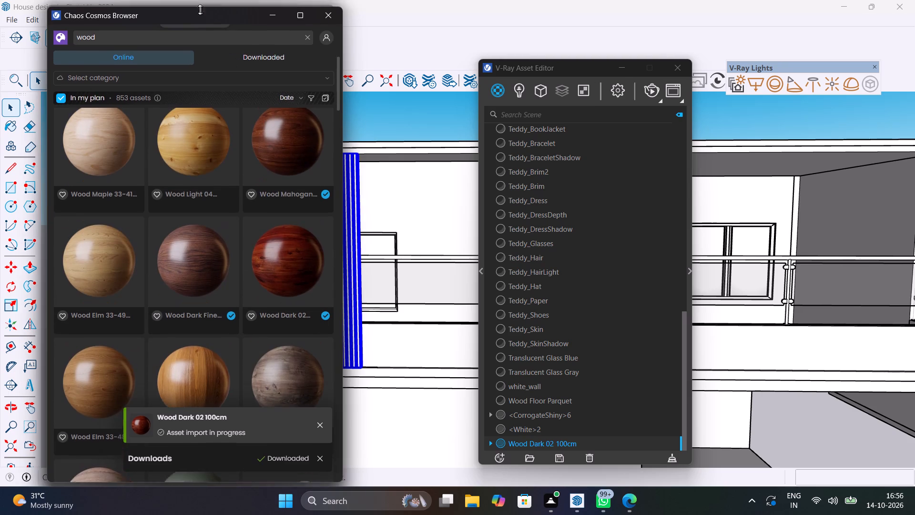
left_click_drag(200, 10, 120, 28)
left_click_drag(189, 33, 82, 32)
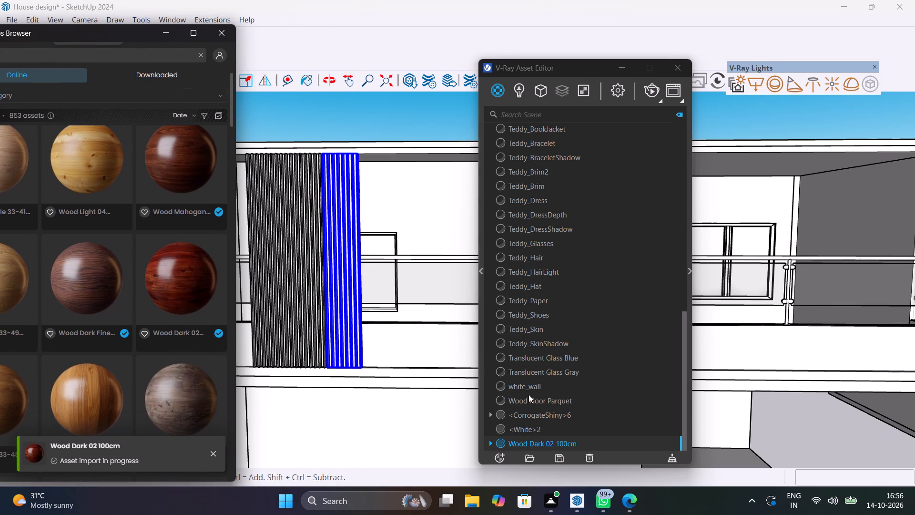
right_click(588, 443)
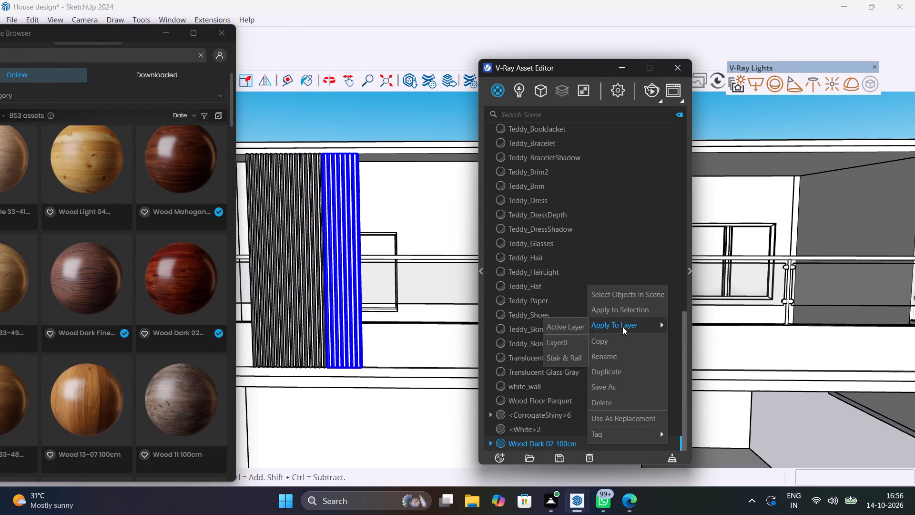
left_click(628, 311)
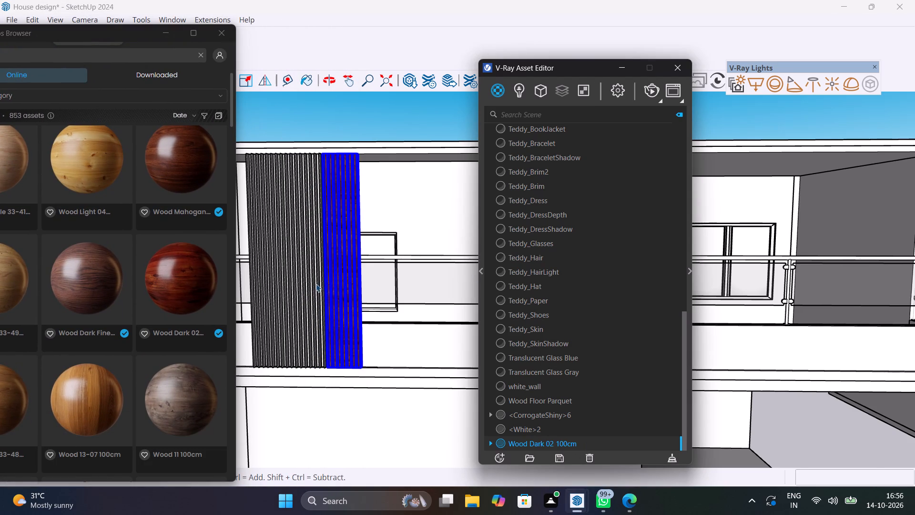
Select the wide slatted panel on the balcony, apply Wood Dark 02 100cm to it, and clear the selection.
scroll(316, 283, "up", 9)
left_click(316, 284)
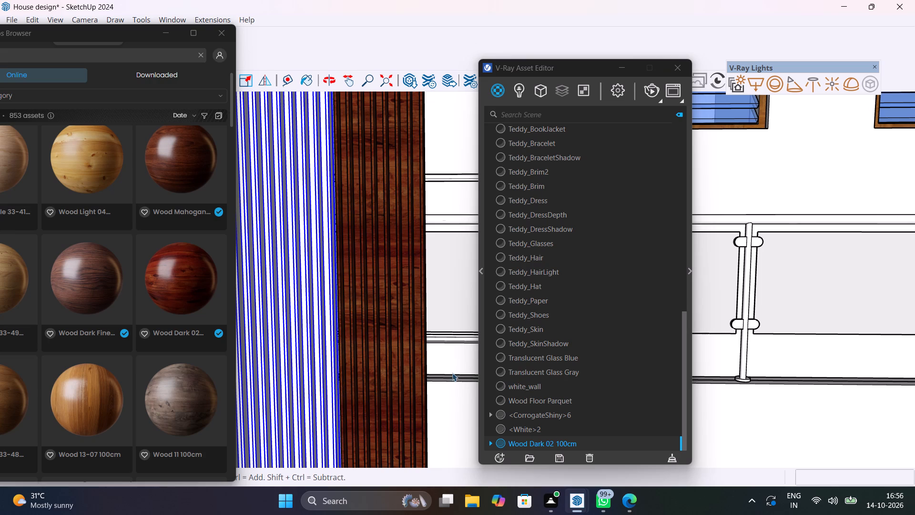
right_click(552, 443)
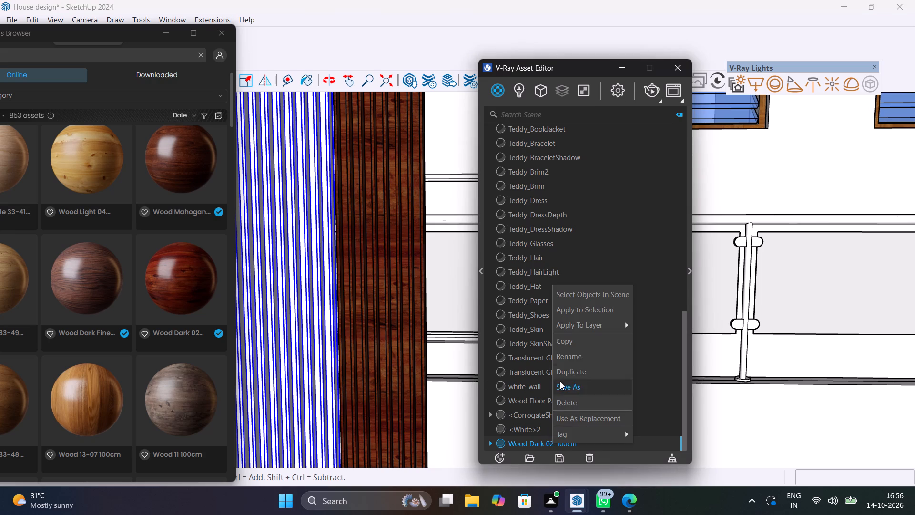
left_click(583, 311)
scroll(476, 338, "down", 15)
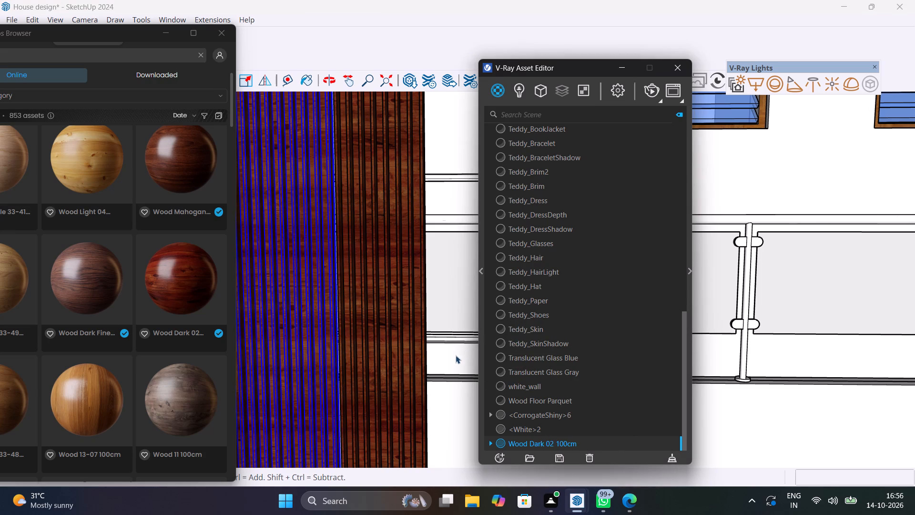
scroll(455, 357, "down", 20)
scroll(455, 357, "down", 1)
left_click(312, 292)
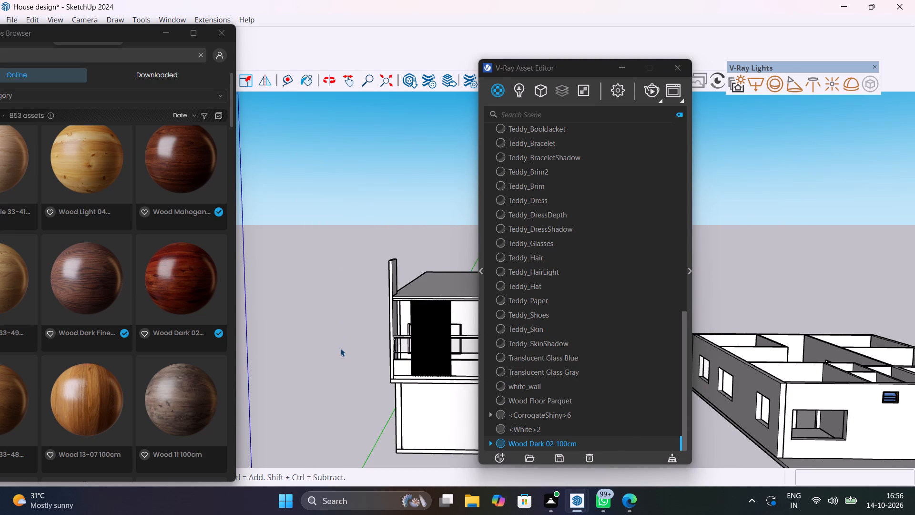
Run a V-Ray test render of the front facade, inspect the slatted panels, stop it, and close the frame buffer and Asset Editor.
scroll(344, 357, "up", 5)
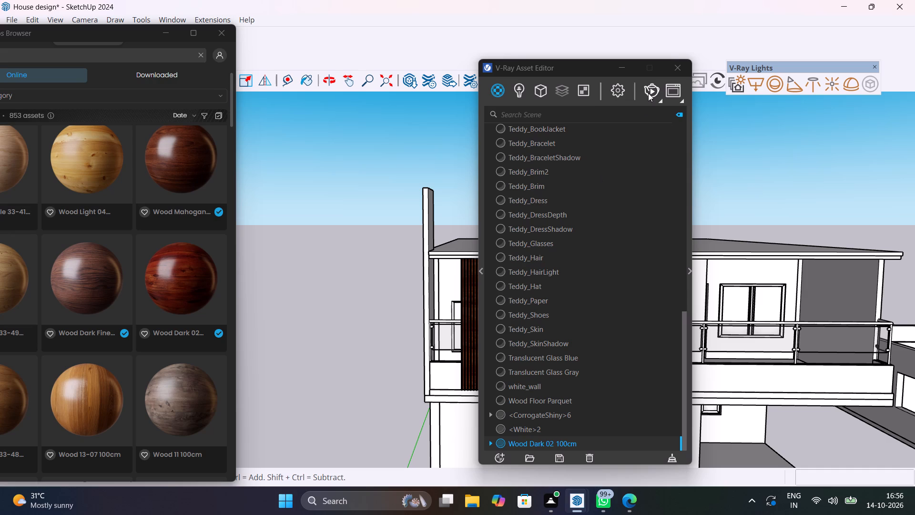
left_click(649, 90)
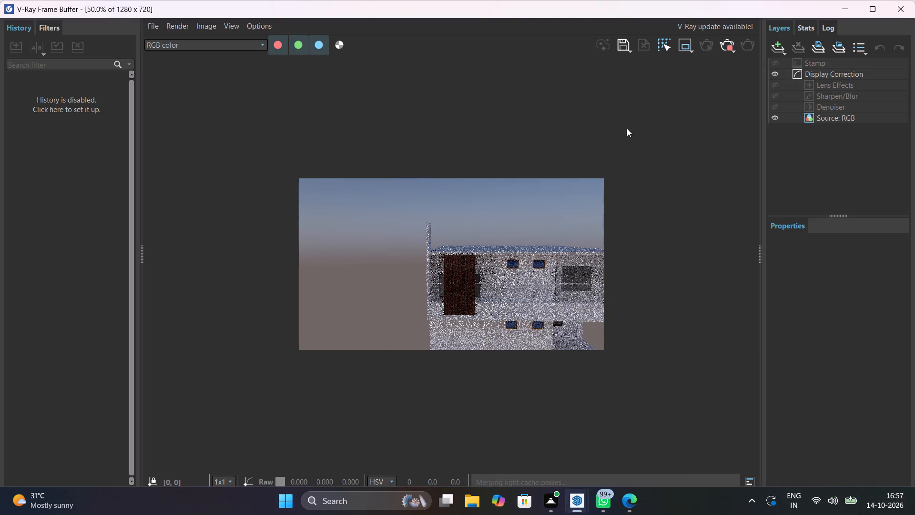
scroll(481, 312, "up", 3)
scroll(481, 312, "down", 2)
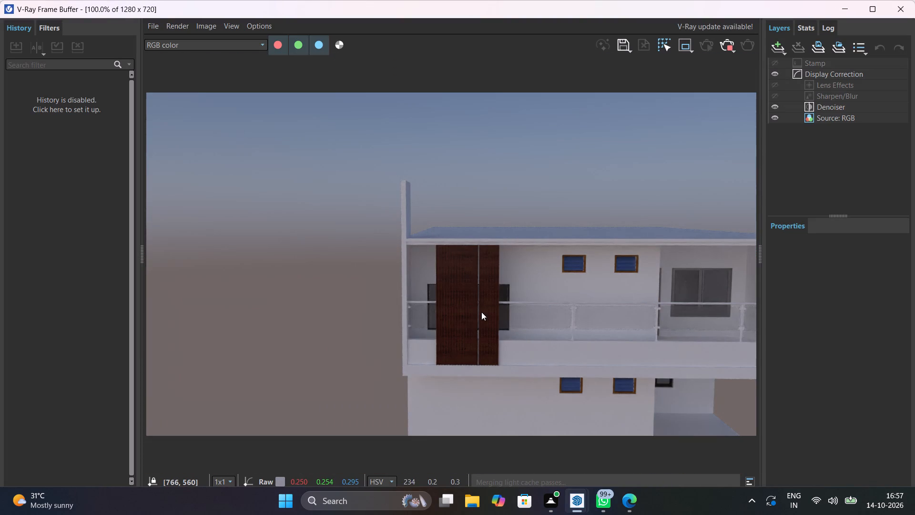
scroll(481, 312, "up", 1)
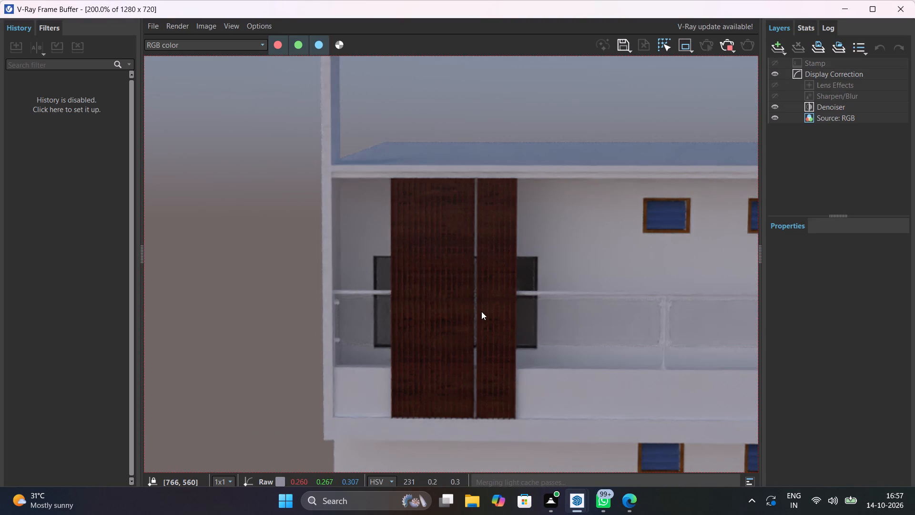
left_click(726, 43)
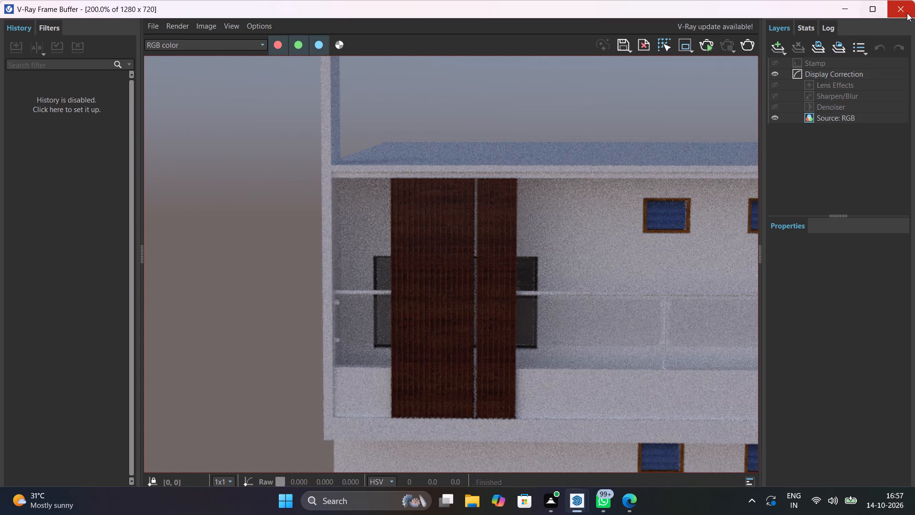
left_click(907, 11)
left_click(678, 67)
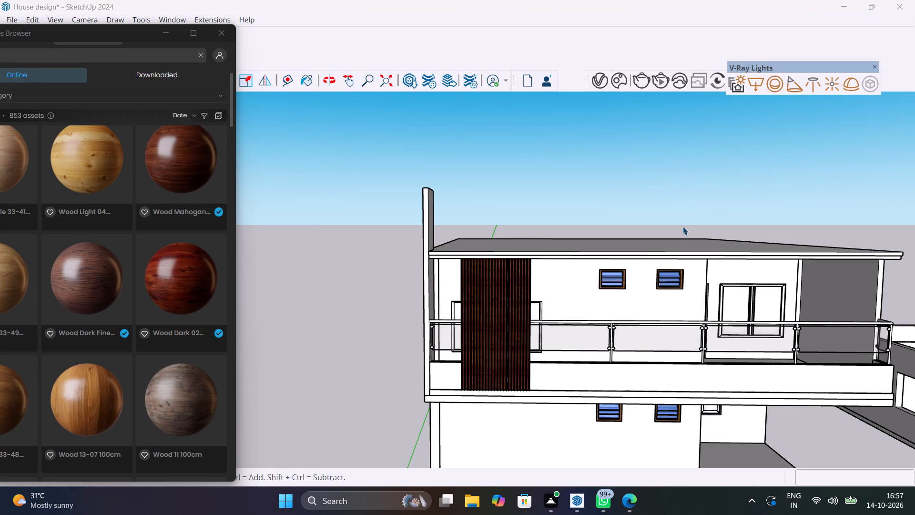
Examine the wood-covered slatted panels on the balcony facade from several angles and close the Cosmos browser.
middle_click_drag(612, 199, 531, 166, "shift")
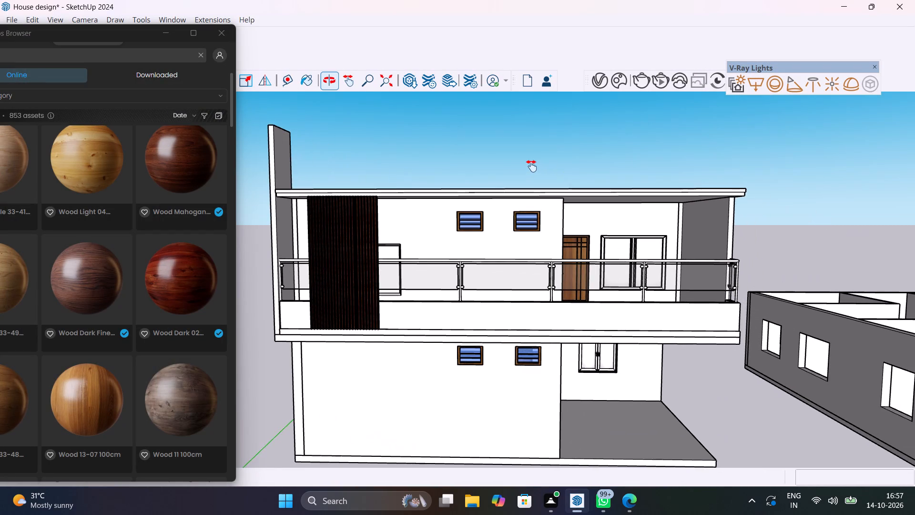
middle_click_drag(531, 166, 546, 167, "shift")
scroll(590, 241, "up", 1)
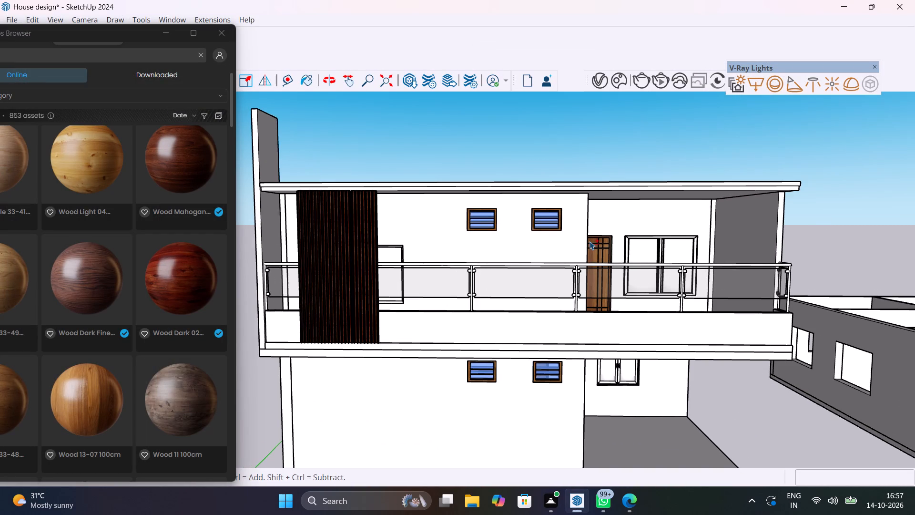
middle_click_drag(585, 232, 581, 204, "shift")
scroll(590, 227, "up", 1)
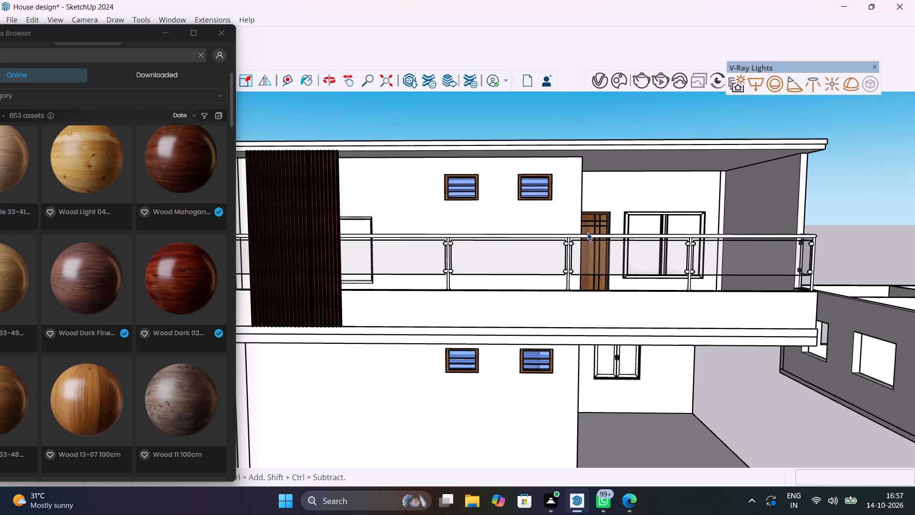
middle_click_drag(587, 235, 753, 350, "shift")
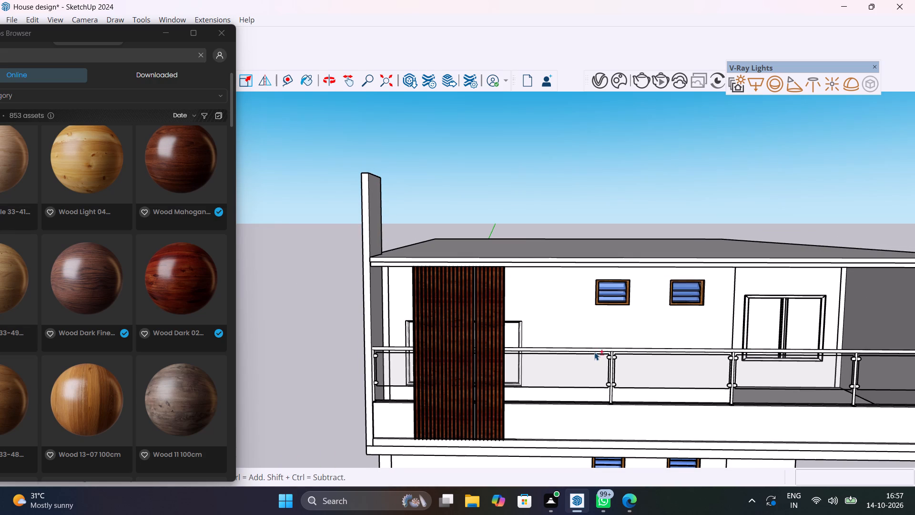
scroll(594, 352, "down", 1, "shift")
middle_click_drag(594, 350, 551, 275, "shift")
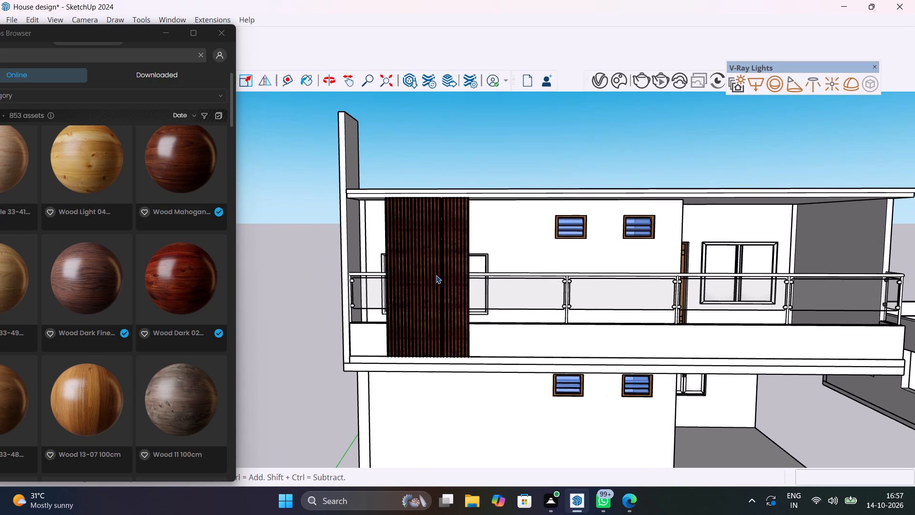
scroll(436, 274, "up", 9)
middle_click_drag(436, 272, 486, 346)
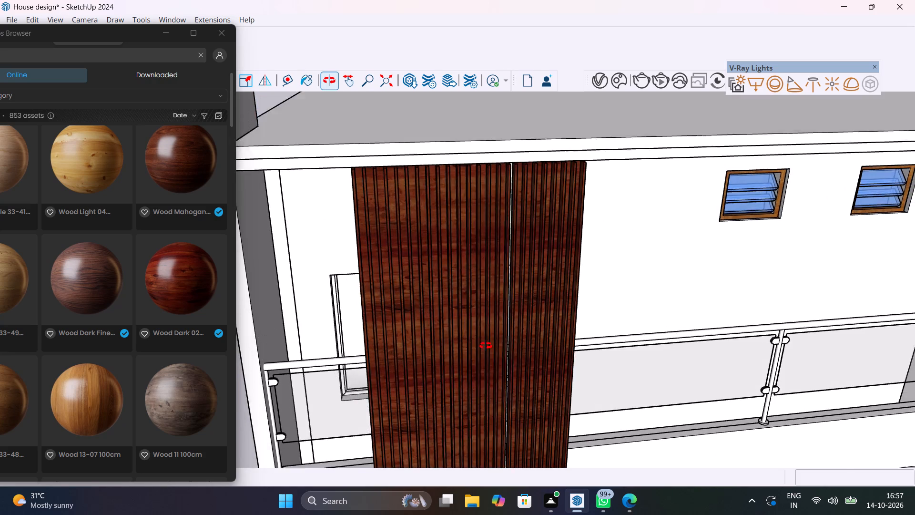
middle_click_drag(486, 346, 518, 336)
scroll(518, 335, "down", 20)
scroll(518, 335, "down", 8)
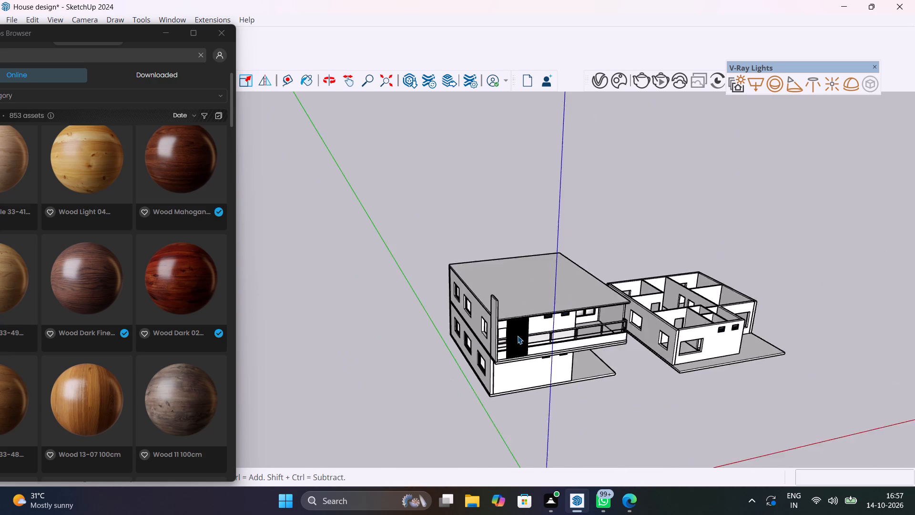
scroll(518, 336, "down", 5)
scroll(518, 337, "up", 17)
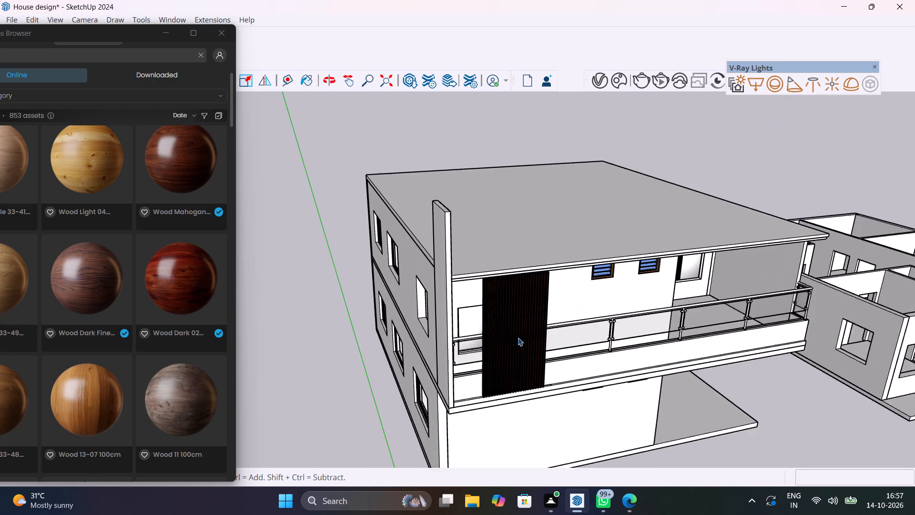
scroll(518, 338, "up", 3)
left_click(220, 35)
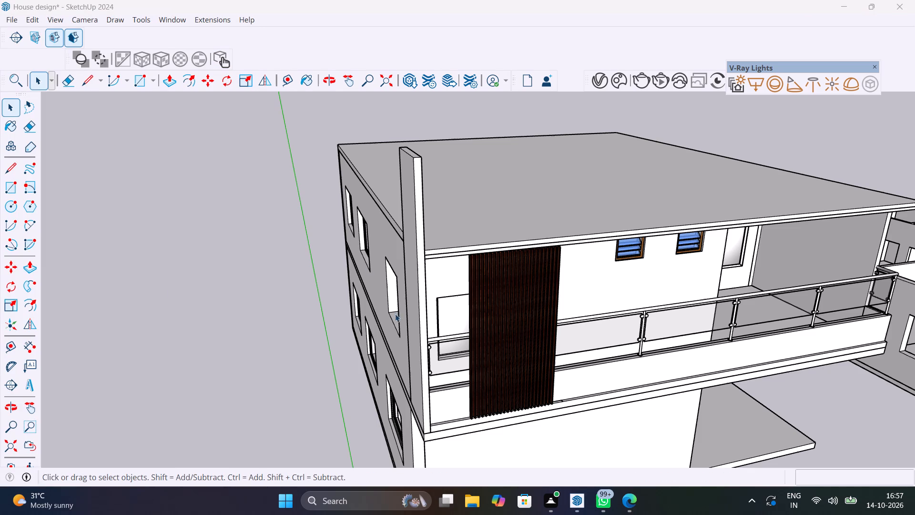
Inspect the slats' edges, wood texture and the joint between the two balcony panels up close.
scroll(457, 309, "up", 6)
middle_click_drag(508, 298, 403, 234)
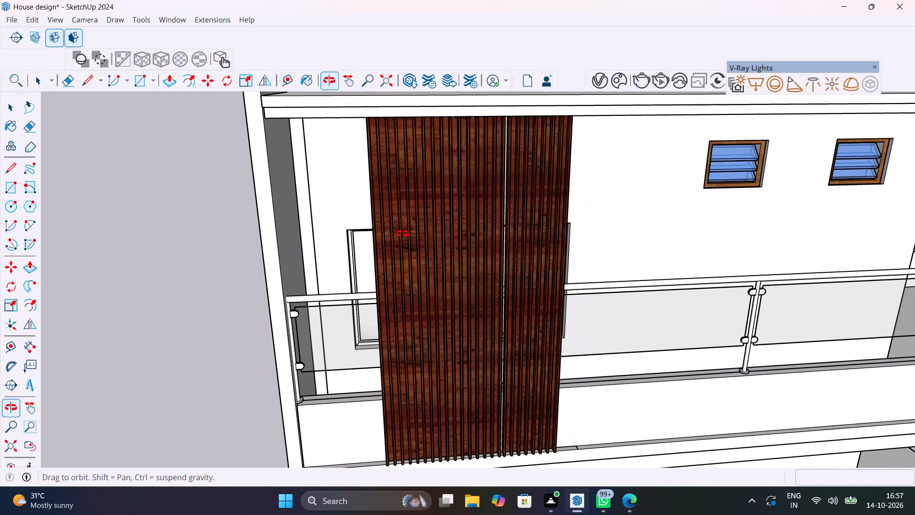
middle_click_drag(403, 234, 398, 257)
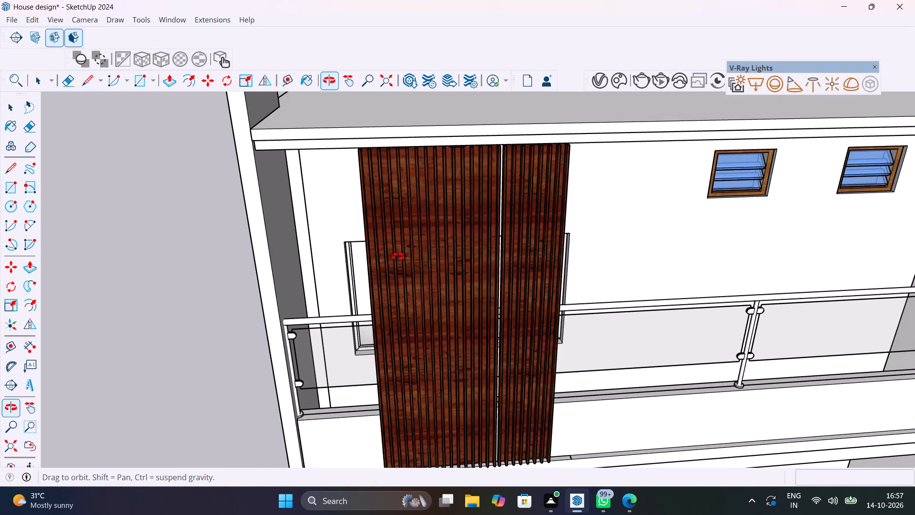
middle_click_drag(398, 257, 528, 207)
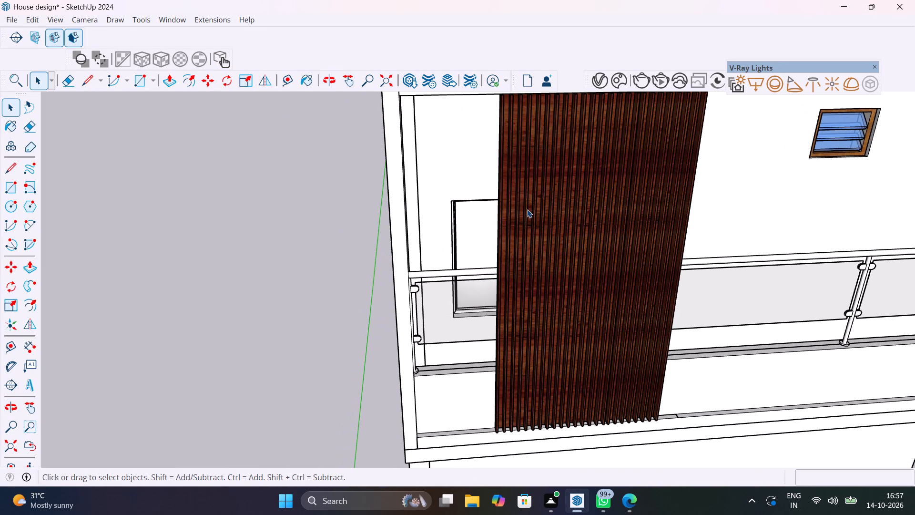
scroll(527, 210, "down", 14)
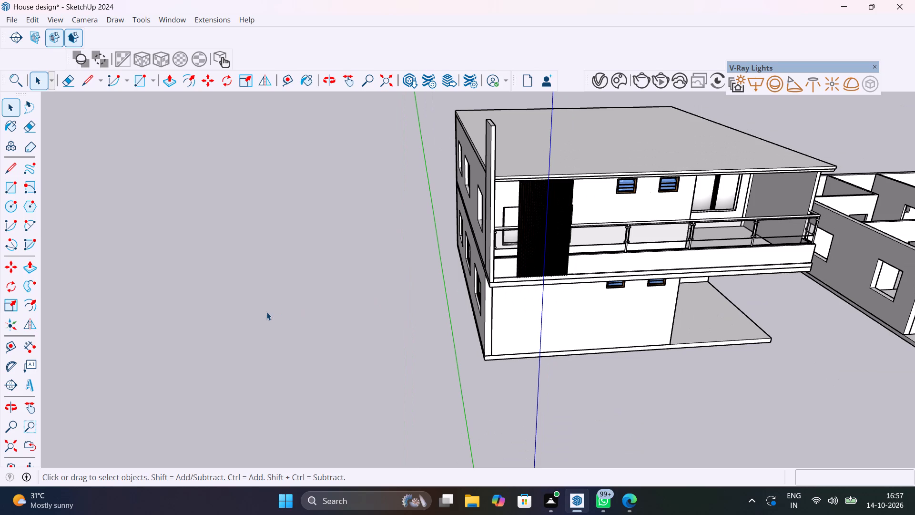
scroll(508, 205, "up", 10)
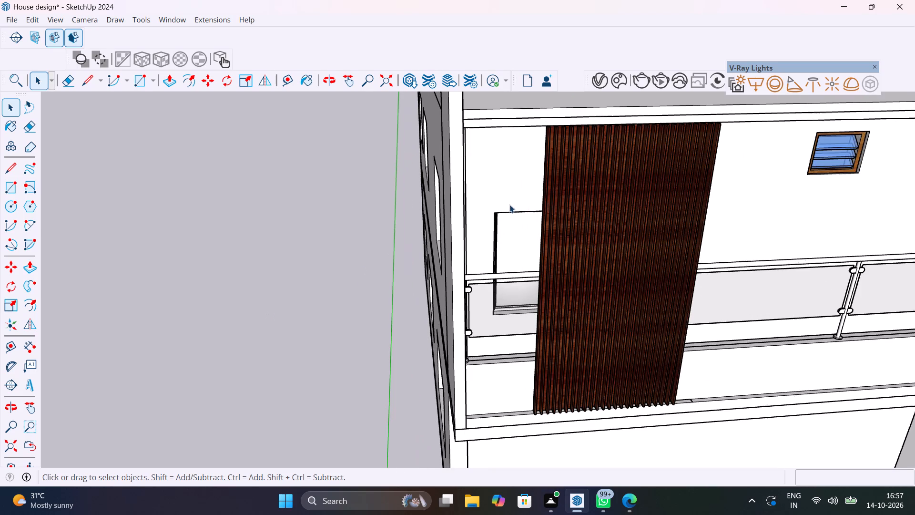
middle_click_drag(572, 202, 515, 285)
scroll(576, 203, "up", 1)
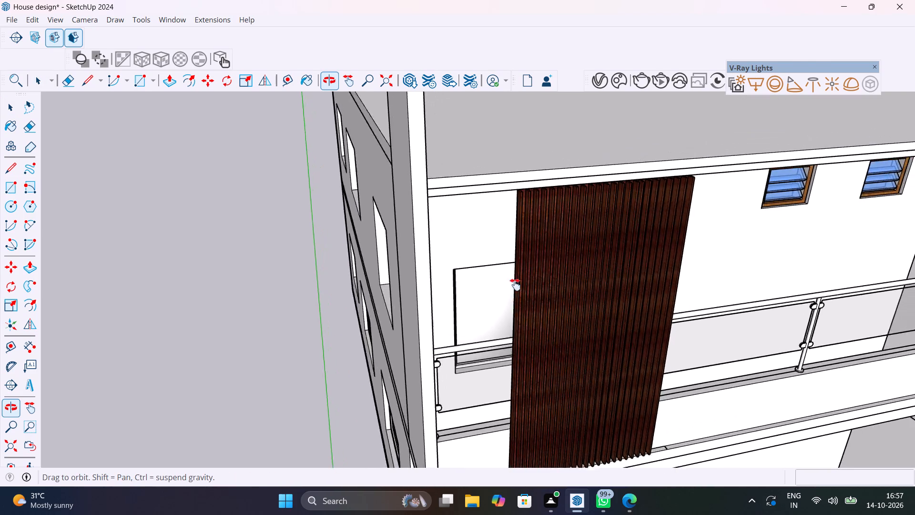
middle_click_drag(515, 285, 461, 309)
scroll(463, 255, "up", 10)
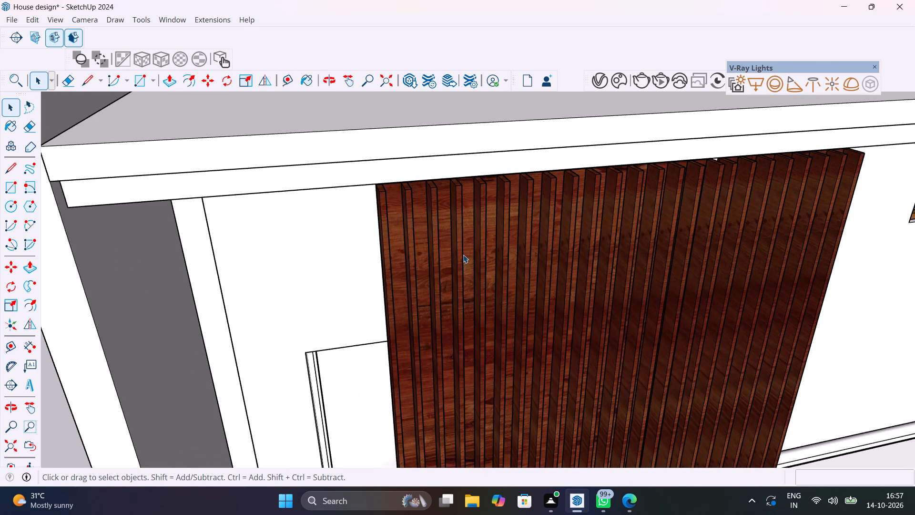
scroll(460, 253, "up", 1)
middle_click_drag(457, 252, 327, 243)
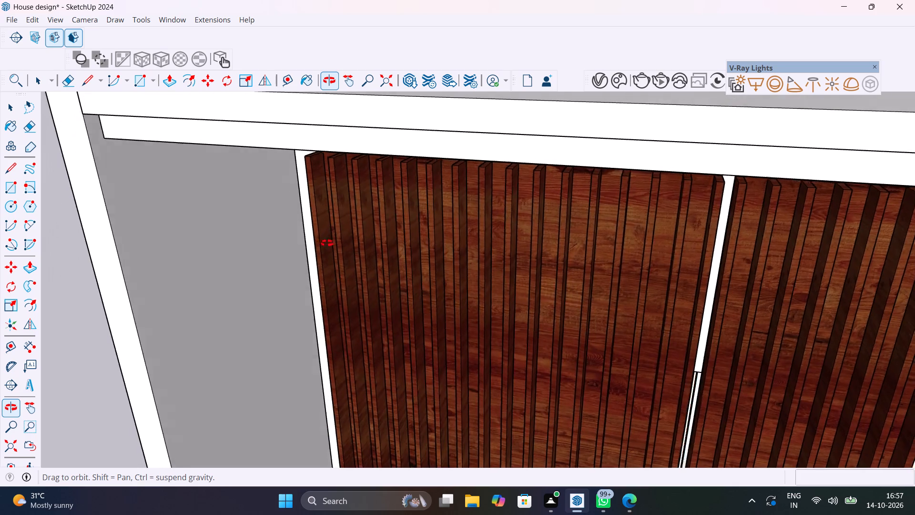
middle_click_drag(327, 243, 551, 255)
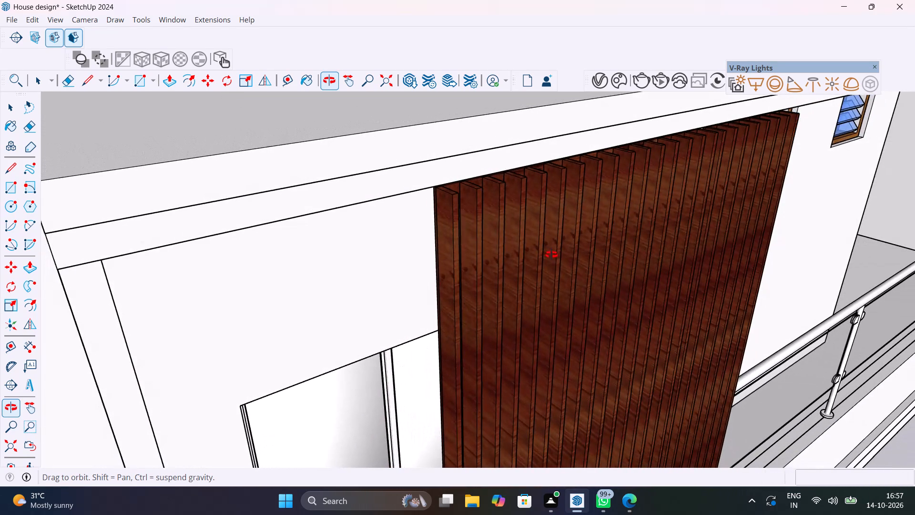
middle_click_drag(551, 255, 554, 255)
Undo the dark wood material on both slatted panels and the narrow panel's placement on the balcony.
key("ctrl+z")
key("ctrl+z")
key("ctrl+z")
key("ctrl+z")
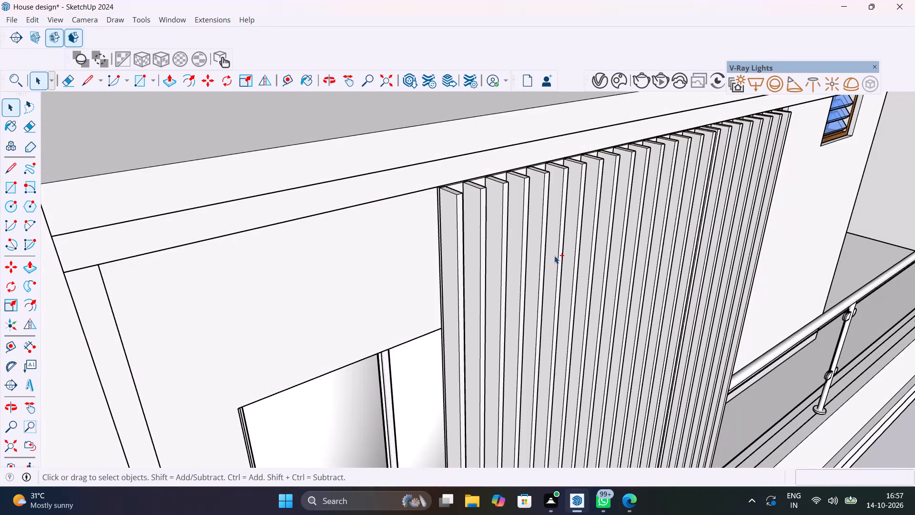
key("ctrl+z")
scroll(554, 256, "down", 20)
scroll(554, 256, "down", 12)
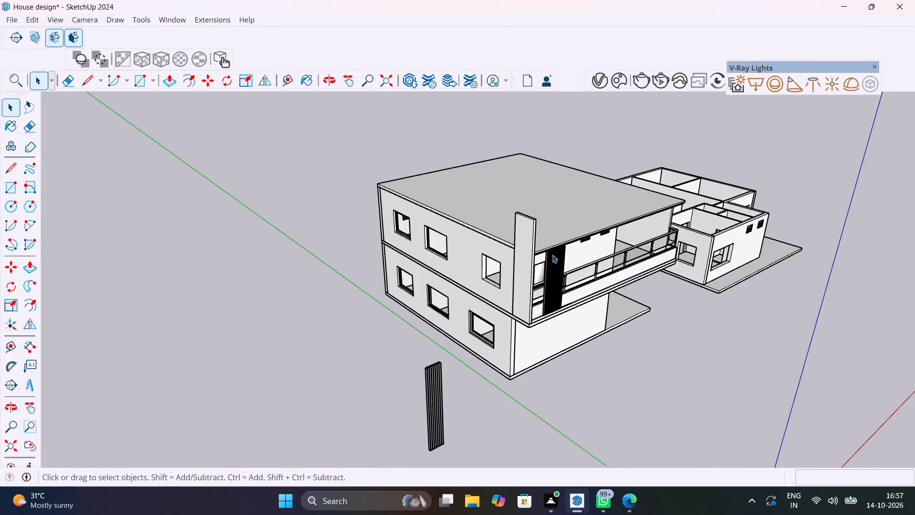
Examine the freestanding narrow slatted panel beside the house from several angles.
scroll(552, 255, "down", 2)
scroll(464, 370, "up", 17)
middle_click_drag(478, 344, 400, 334)
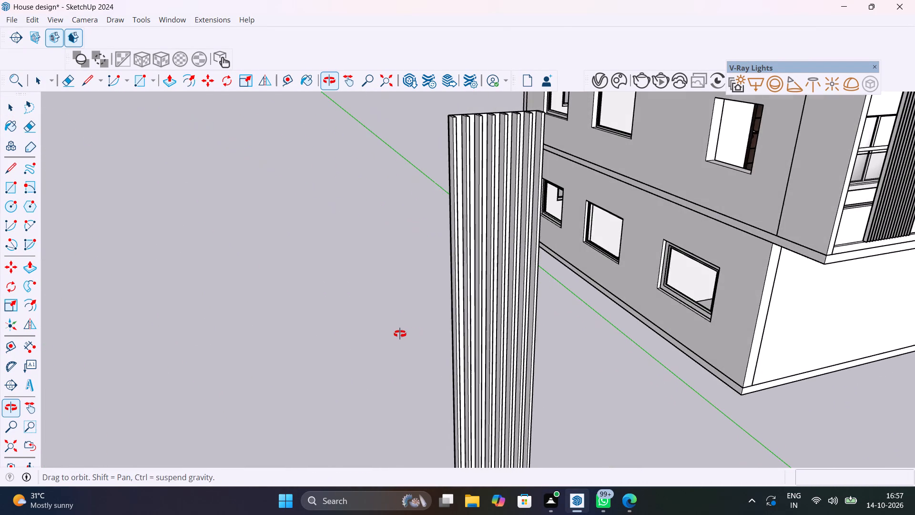
middle_click_drag(400, 334, 232, 333)
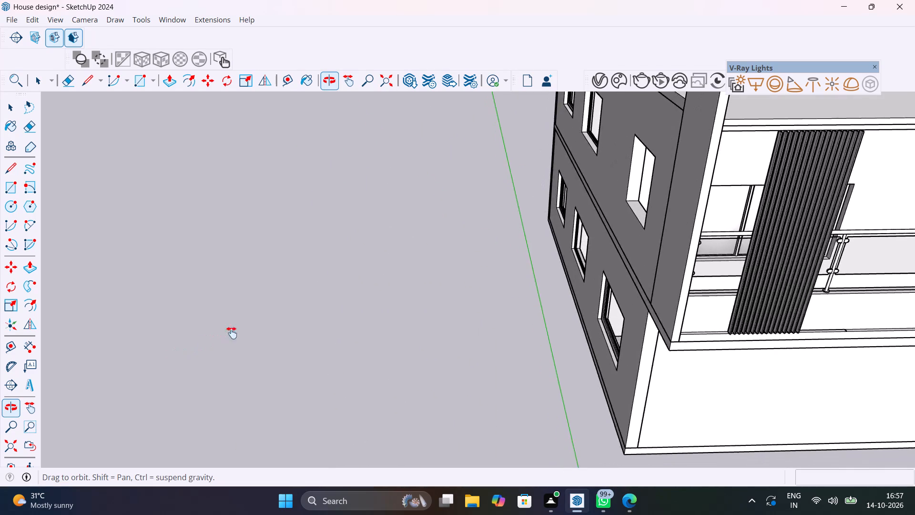
middle_click_drag(232, 333, 458, 303)
scroll(95, 289, "up", 7)
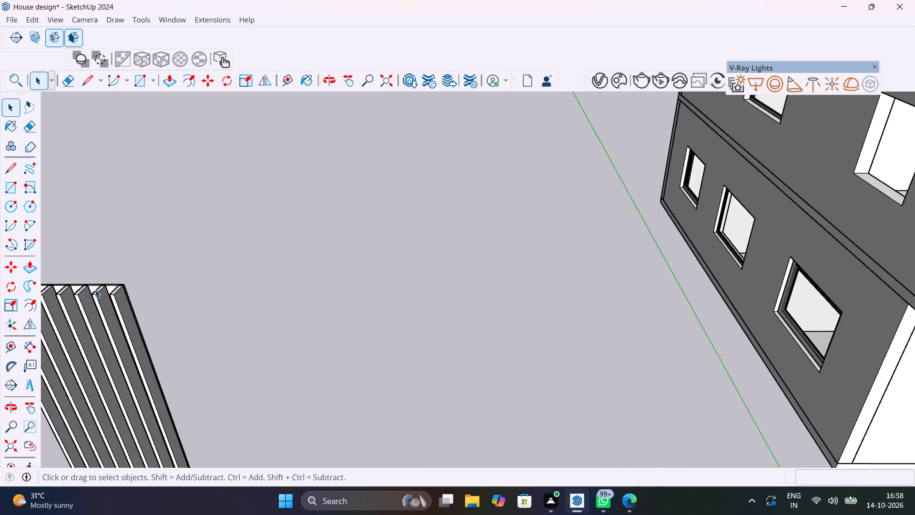
scroll(95, 289, "up", 4)
middle_click_drag(152, 305, 346, 276, "shift")
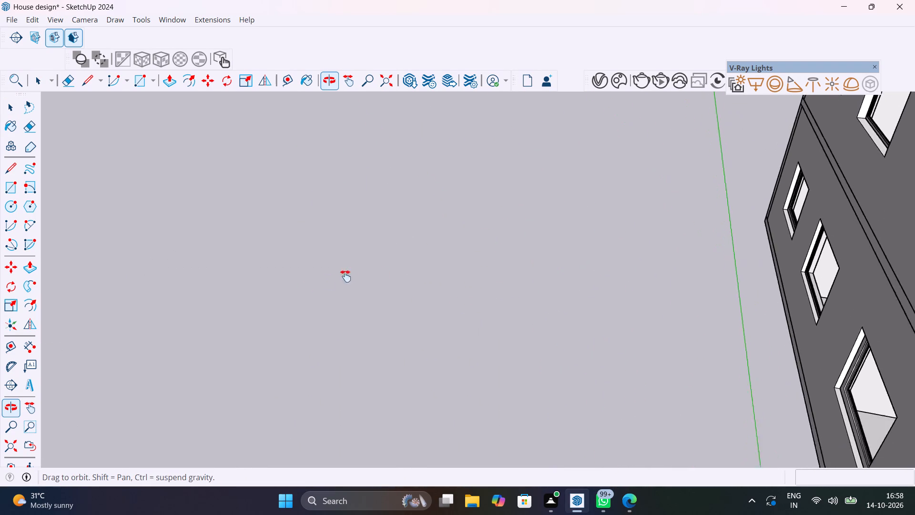
middle_click_drag(346, 276, 409, 247, "shift")
scroll(409, 248, "up", 1)
scroll(317, 338, "down", 12)
scroll(200, 365, "up", 12)
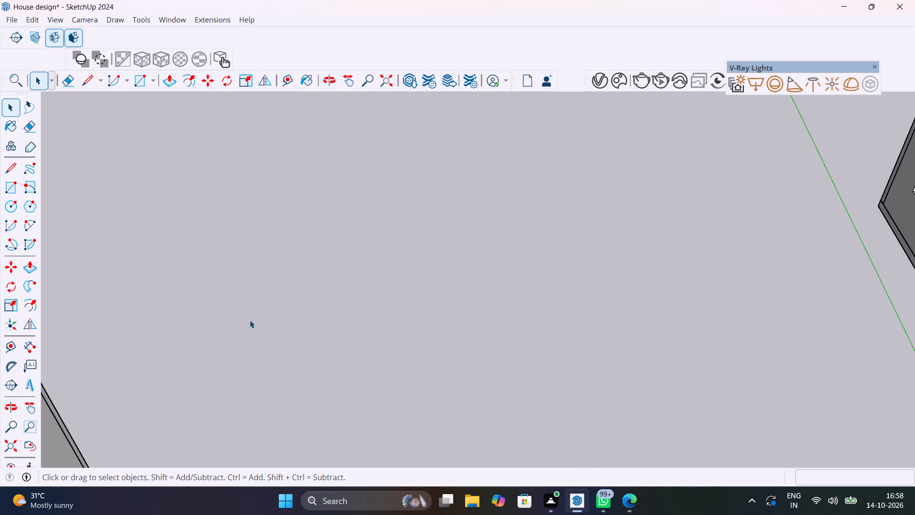
middle_click_drag(148, 330, 429, 246, "shift")
middle_click_drag(172, 433, 368, 324, "shift")
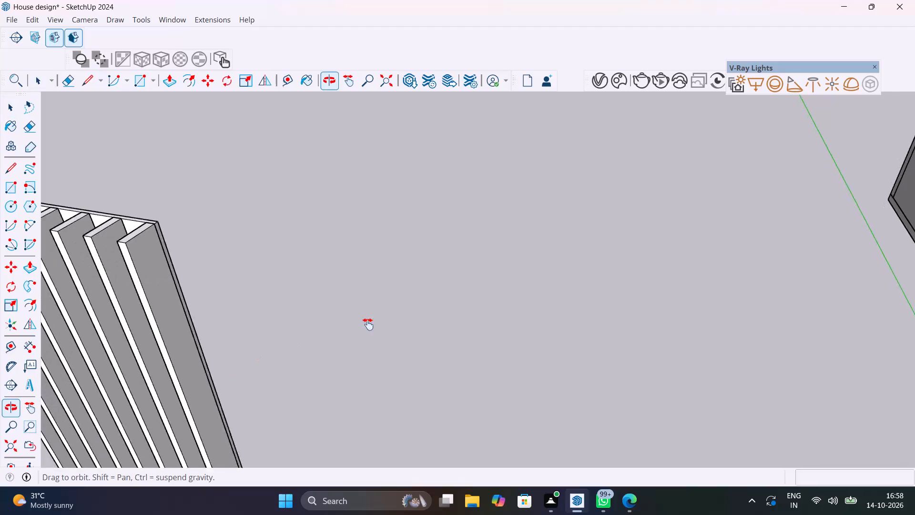
middle_click_drag(368, 324, 469, 291, "shift")
scroll(471, 324, "down", 5)
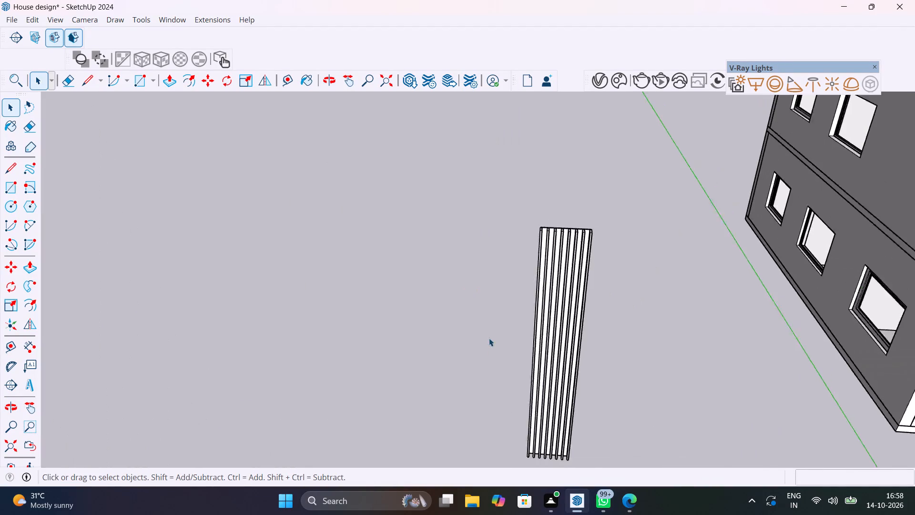
scroll(489, 338, "down", 1)
scroll(569, 262, "up", 7)
scroll(404, 312, "up", 1)
scroll(404, 311, "down", 6)
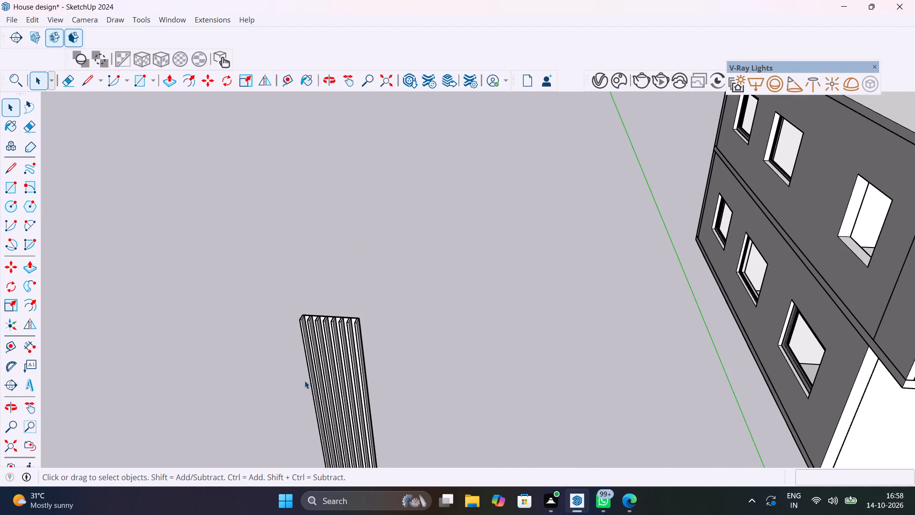
Open the freestanding slatted panel for editing and push/pull its backing board's narrow side face outward to widen the board.
left_click(18, 449)
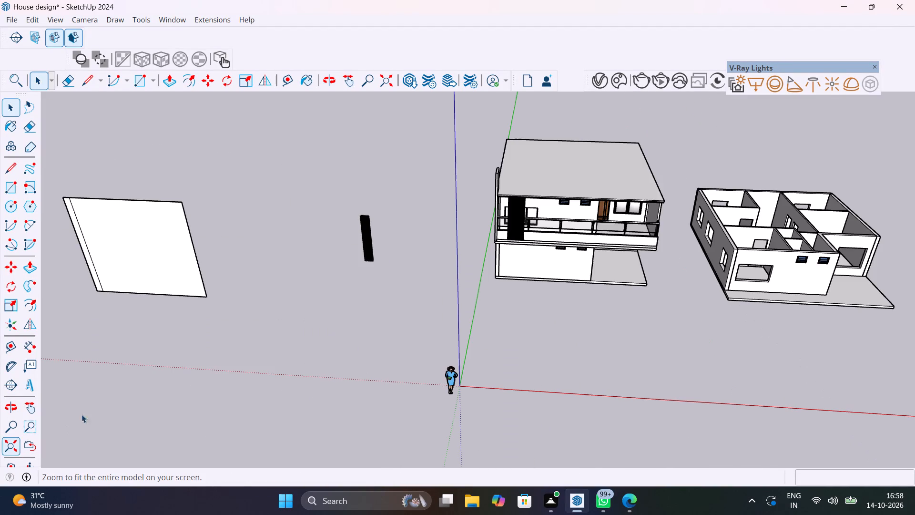
scroll(333, 204, "up", 14)
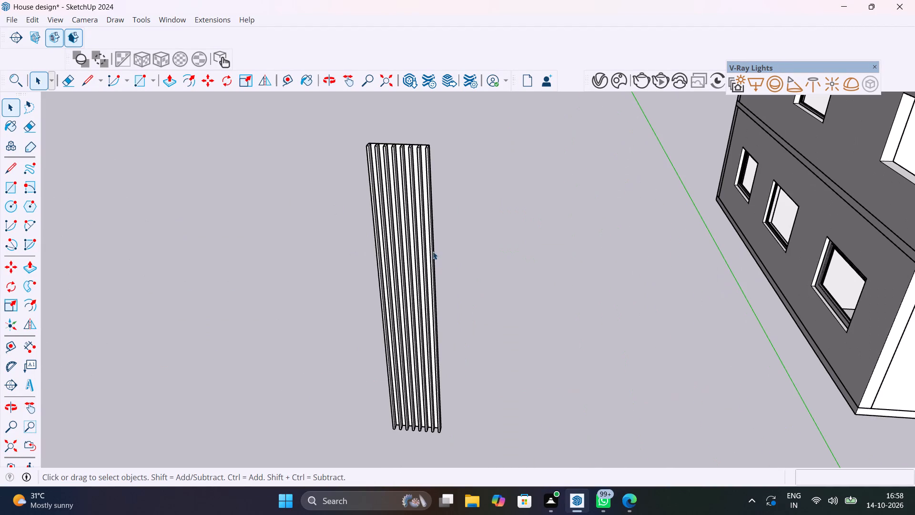
middle_click_drag(392, 248, 231, 272)
scroll(436, 159, "up", 5)
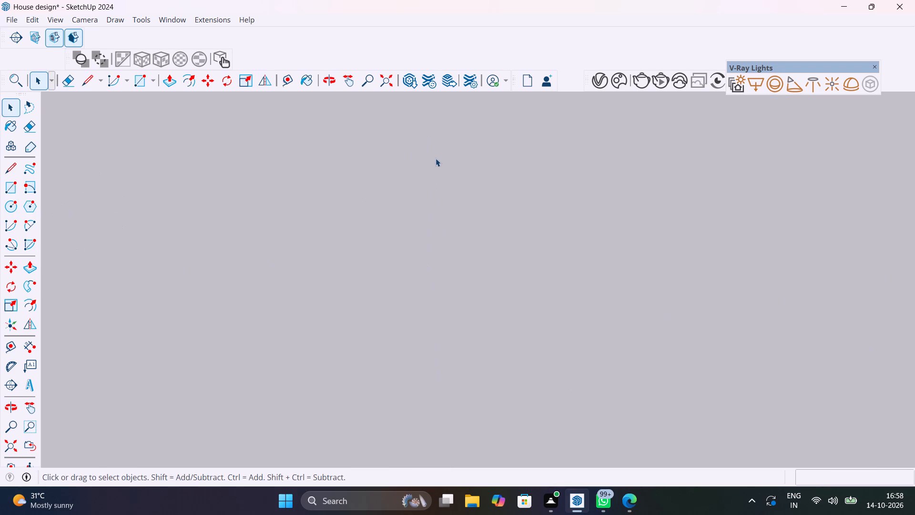
scroll(436, 158, "down", 4)
scroll(412, 152, "up", 13)
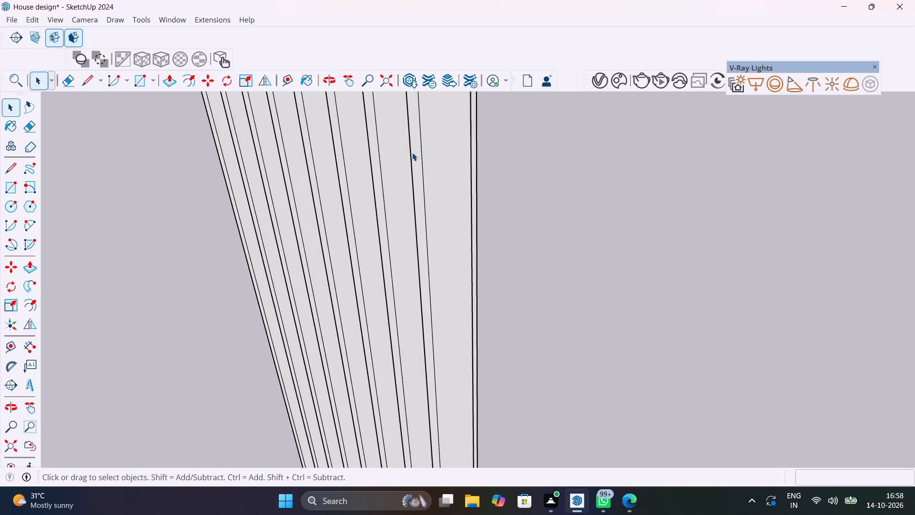
scroll(478, 204, "up", 3)
scroll(478, 204, "down", 3)
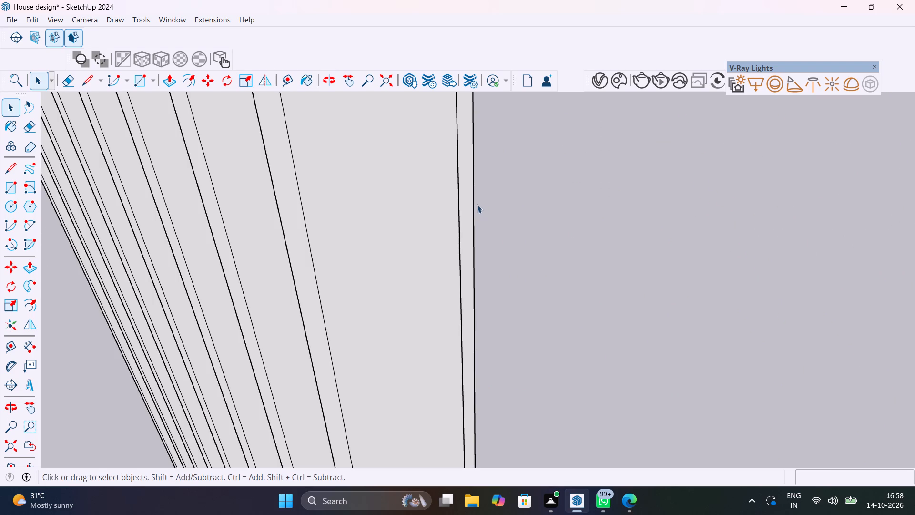
left_click(470, 212)
double_click(470, 212)
left_click(470, 212)
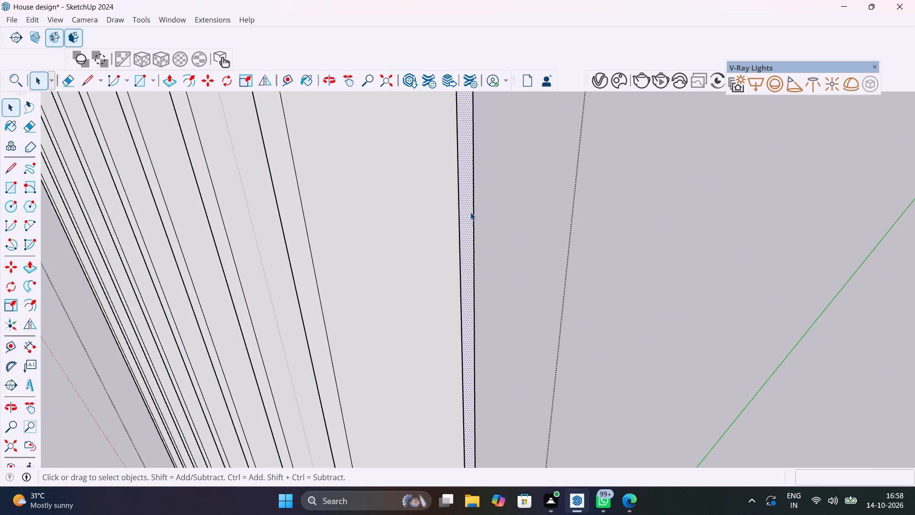
key("p")
left_click(470, 212)
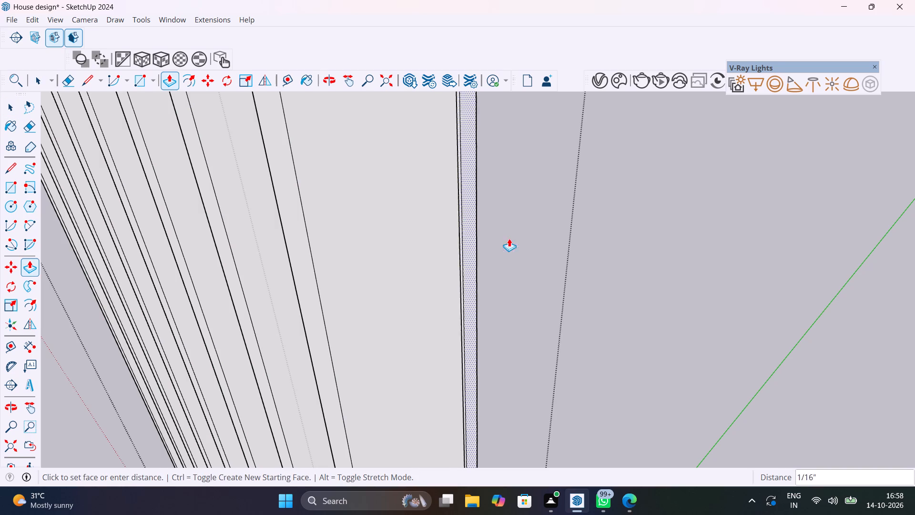
left_click(611, 282)
scroll(613, 284, "down", 3)
key("space")
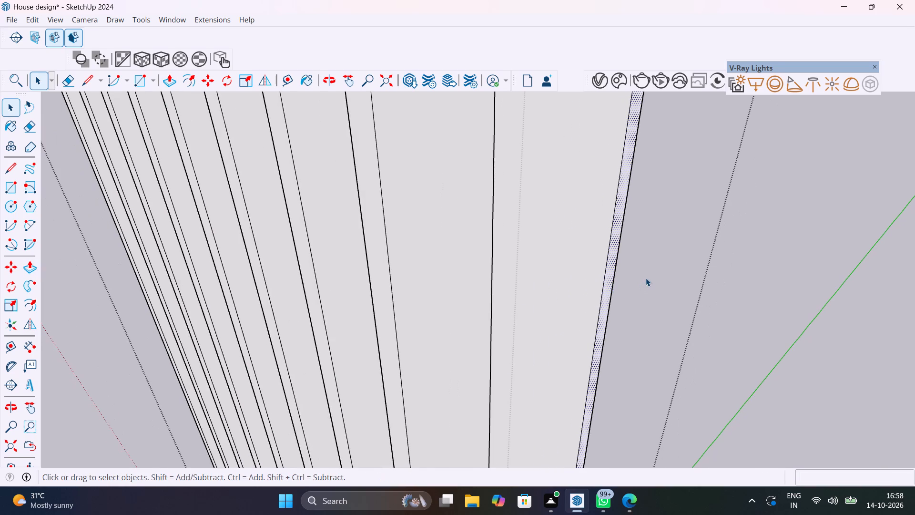
left_click(647, 277)
Delete seven slats from the widened backing board, keeping only the outermost slat on the edge opposite the widened side.
scroll(647, 277, "down", 8)
left_click(606, 229)
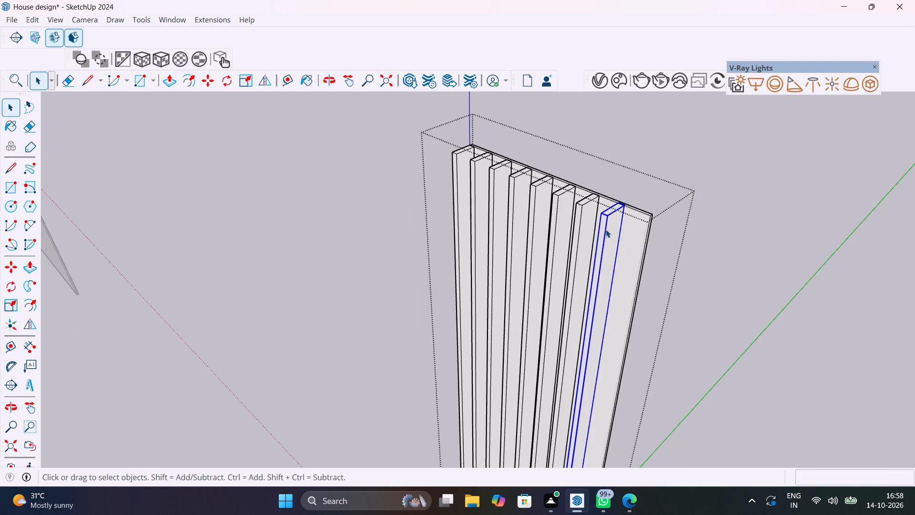
key("Delete")
left_click(576, 269)
key("Delete")
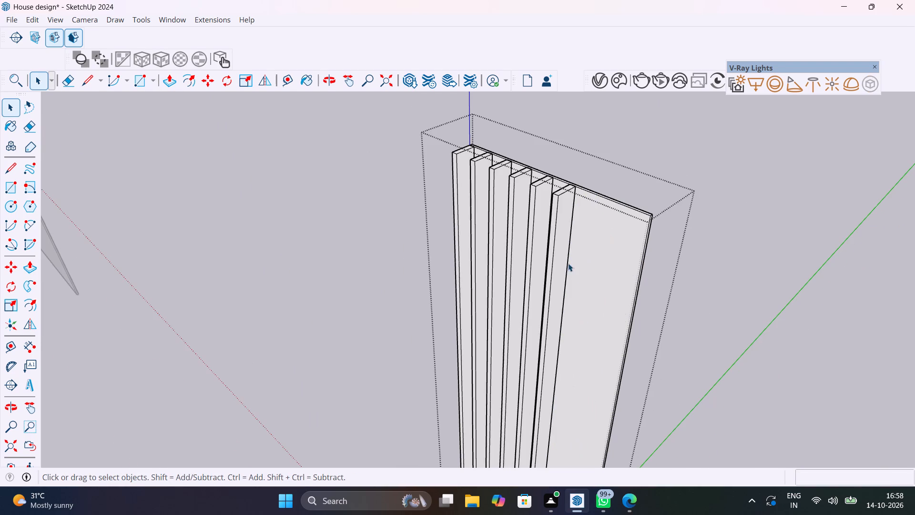
left_click(561, 257)
key("Delete")
left_click(539, 245)
key("Delete")
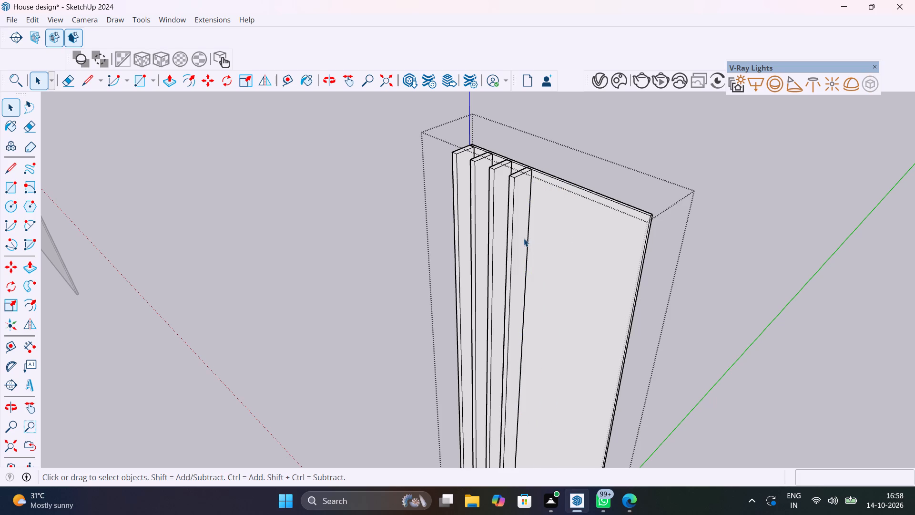
left_click(524, 237)
key("Delete")
left_click(505, 227)
key("Delete")
left_click(479, 216)
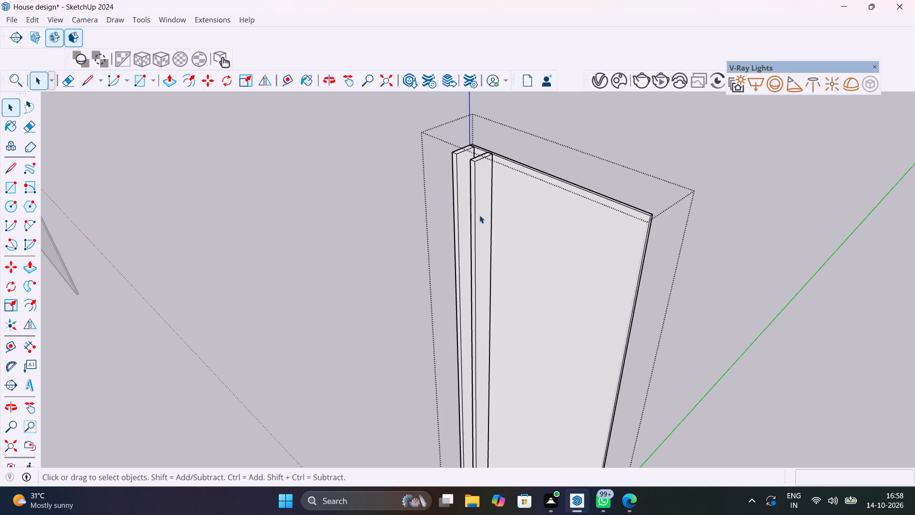
key("Delete")
Copy the remaining slat from its top back corner along the backing board's width at a distance of 2'.
scroll(490, 265, "down", 1)
middle_click_drag(490, 265, 604, 278)
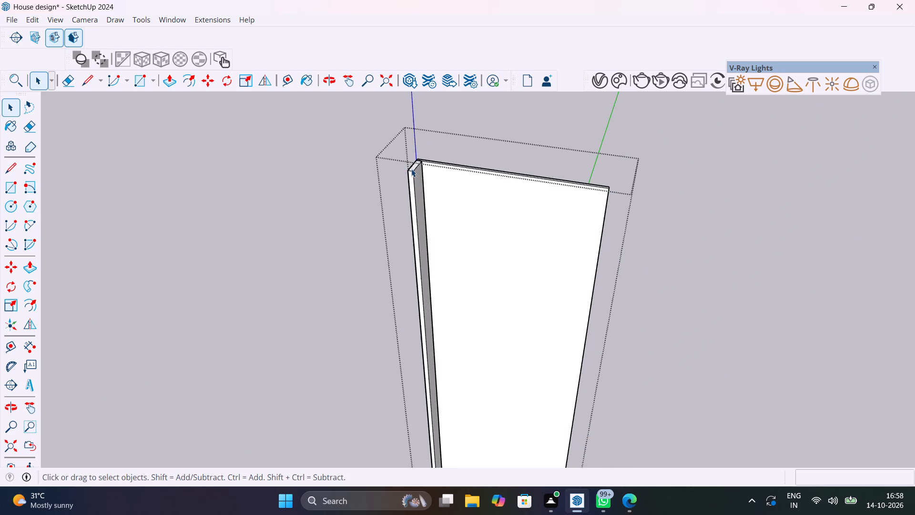
scroll(411, 169, "up", 8)
left_click(411, 169)
middle_click_drag(506, 244, 591, 263, "shift")
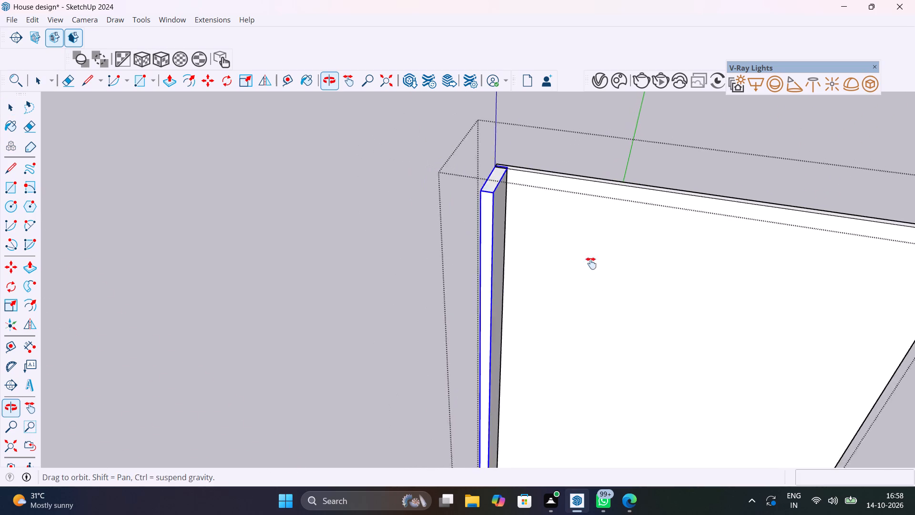
middle_click_drag(591, 263, 630, 278, "shift")
key("m")
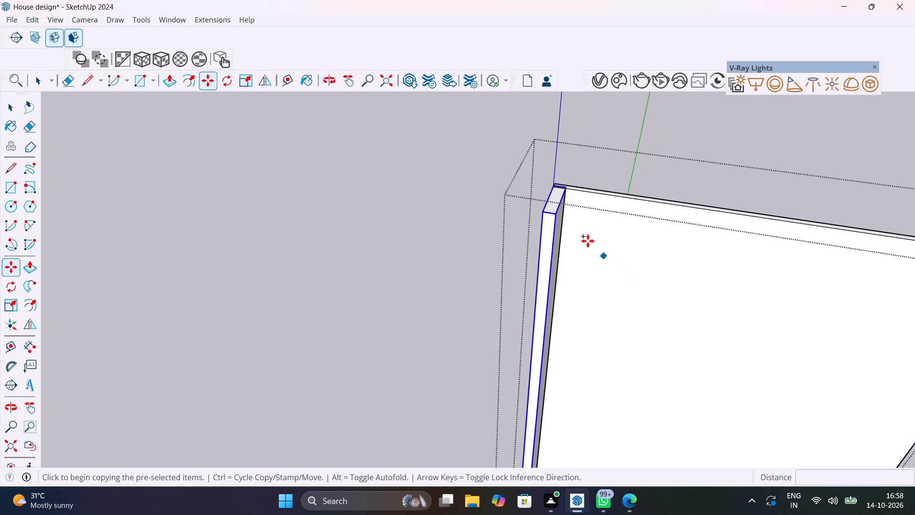
left_click(556, 185)
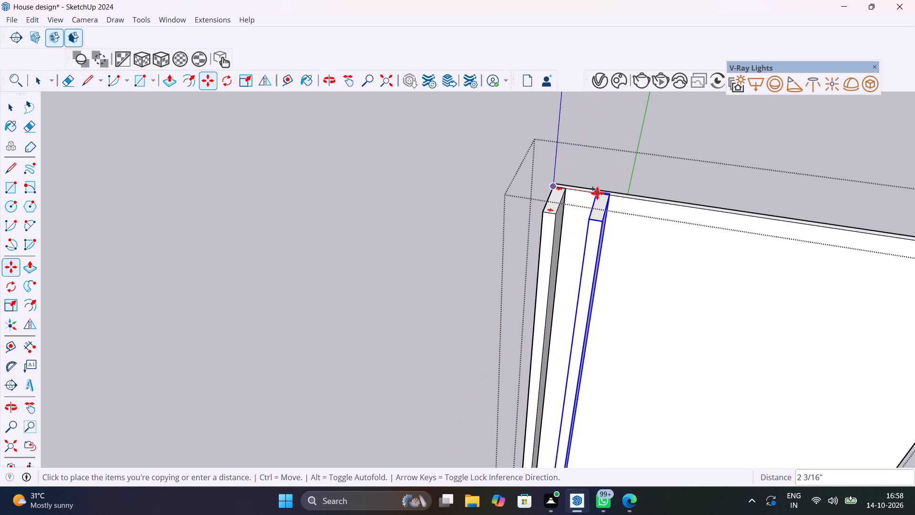
type("2'")
key("Return")
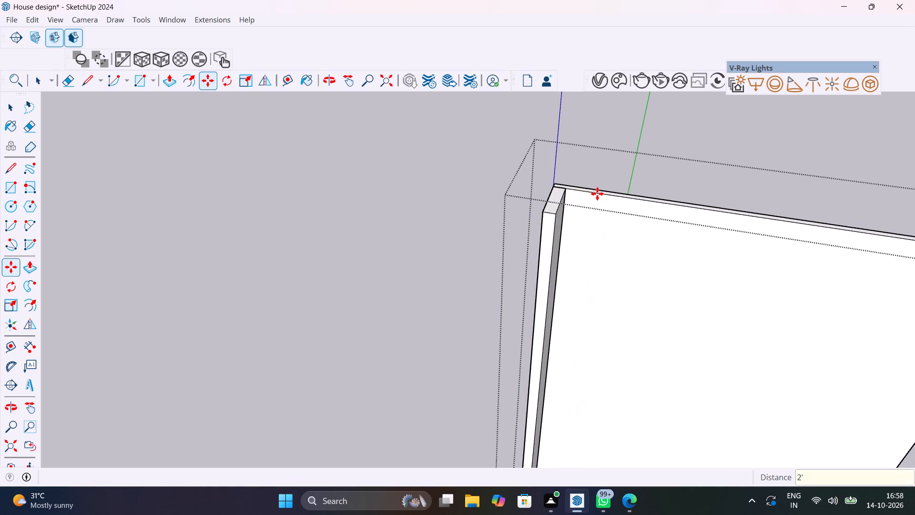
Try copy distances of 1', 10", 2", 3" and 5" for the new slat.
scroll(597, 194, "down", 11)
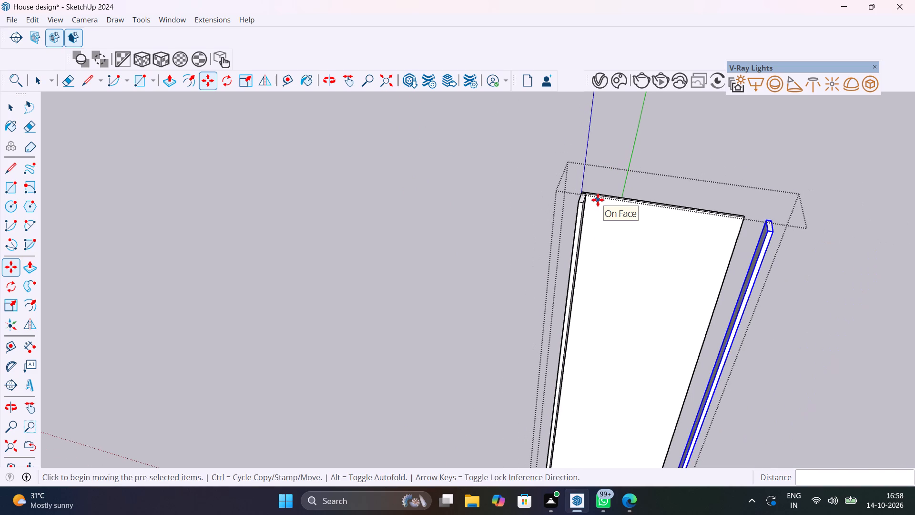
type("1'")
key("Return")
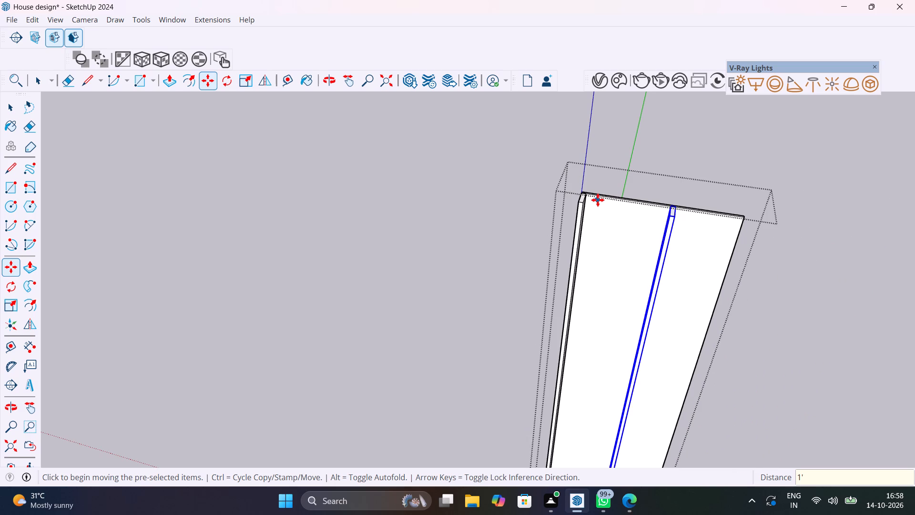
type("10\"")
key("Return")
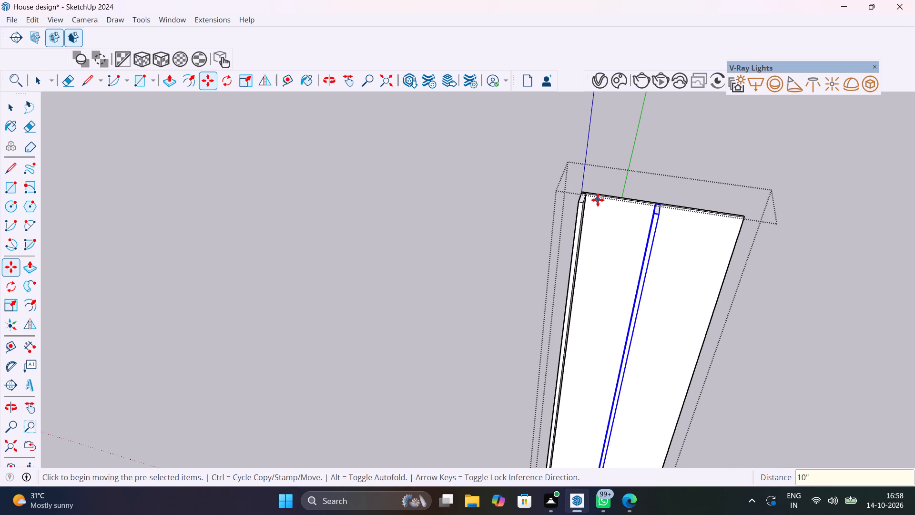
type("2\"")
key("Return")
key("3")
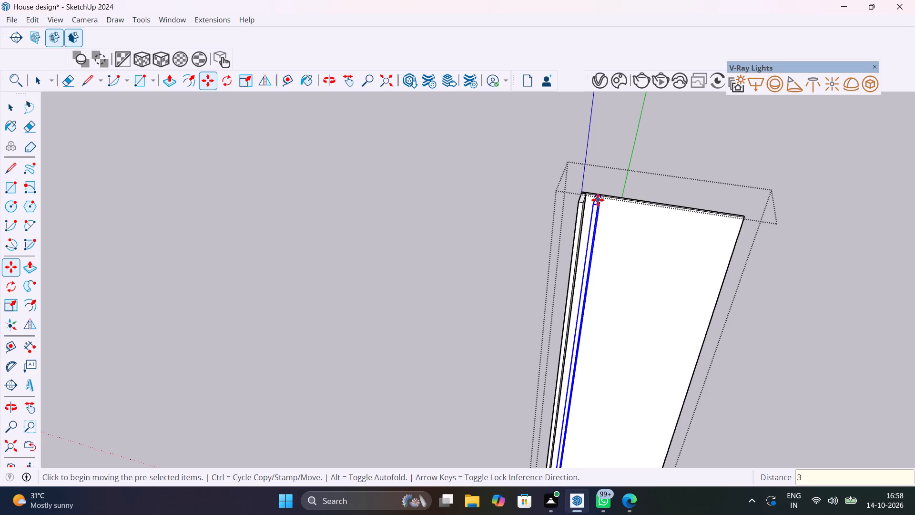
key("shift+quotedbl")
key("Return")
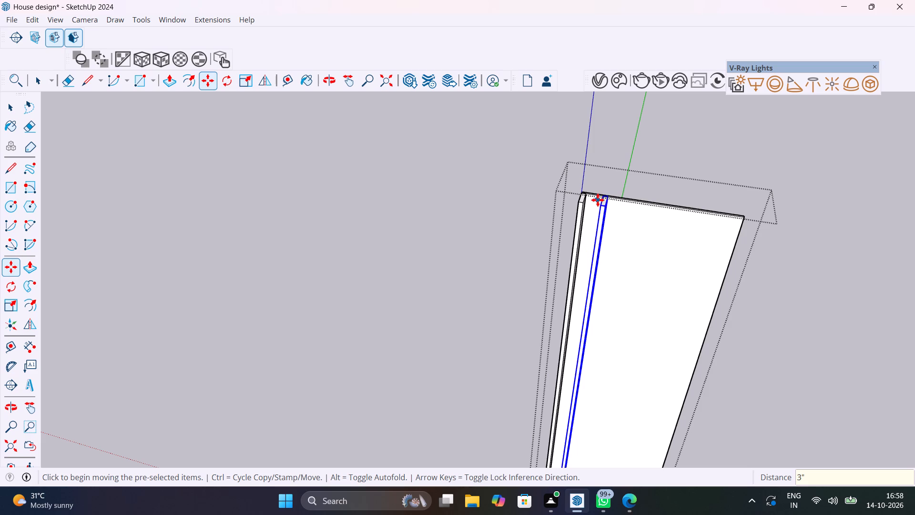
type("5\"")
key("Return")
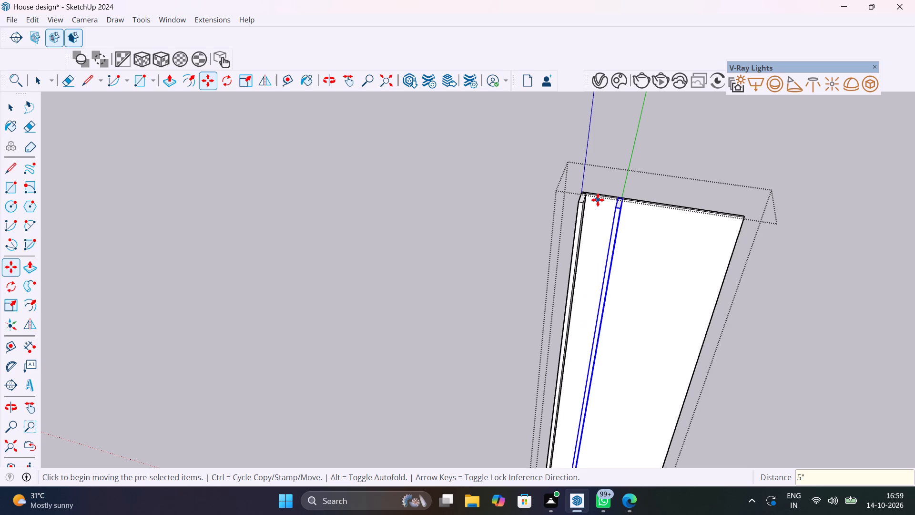
Set the copied slat's distance from the original slat to 4".
type("4\"")
key("Return")
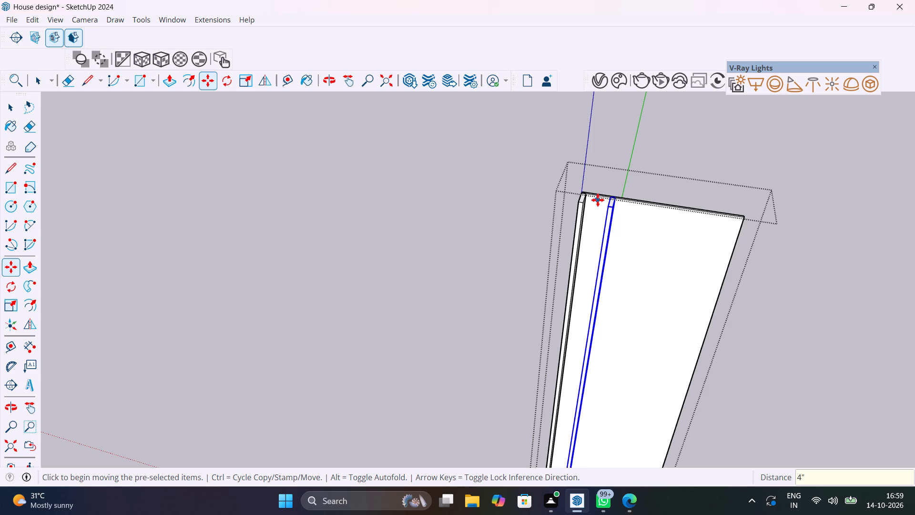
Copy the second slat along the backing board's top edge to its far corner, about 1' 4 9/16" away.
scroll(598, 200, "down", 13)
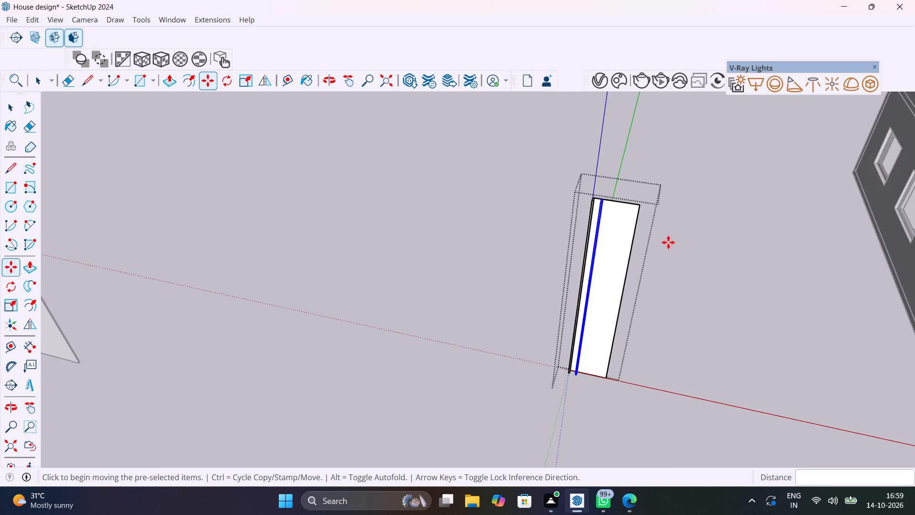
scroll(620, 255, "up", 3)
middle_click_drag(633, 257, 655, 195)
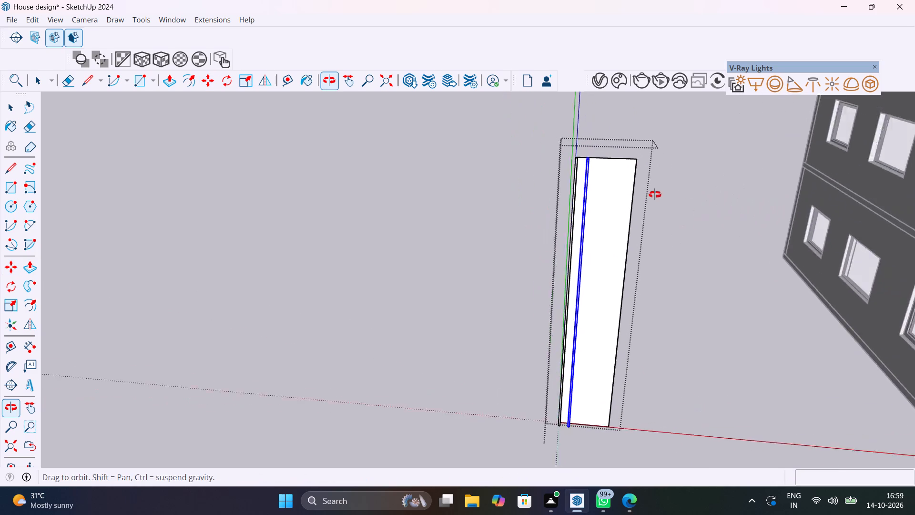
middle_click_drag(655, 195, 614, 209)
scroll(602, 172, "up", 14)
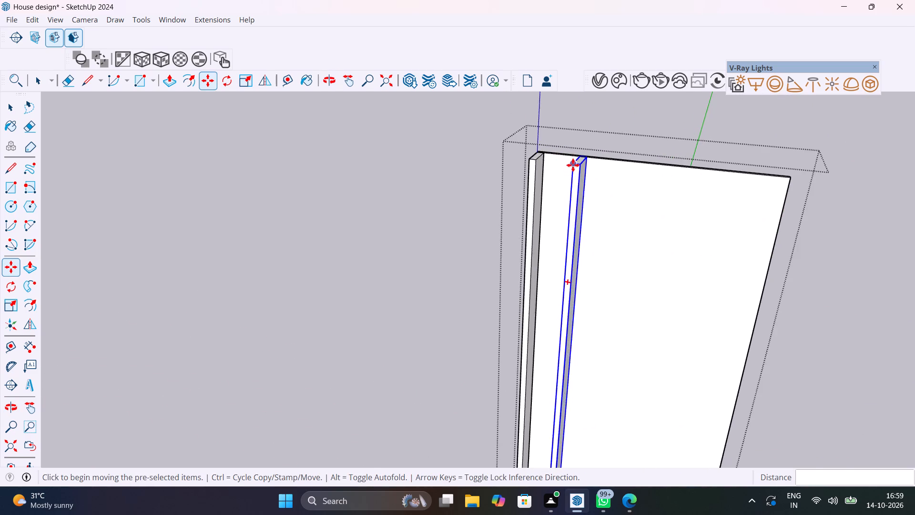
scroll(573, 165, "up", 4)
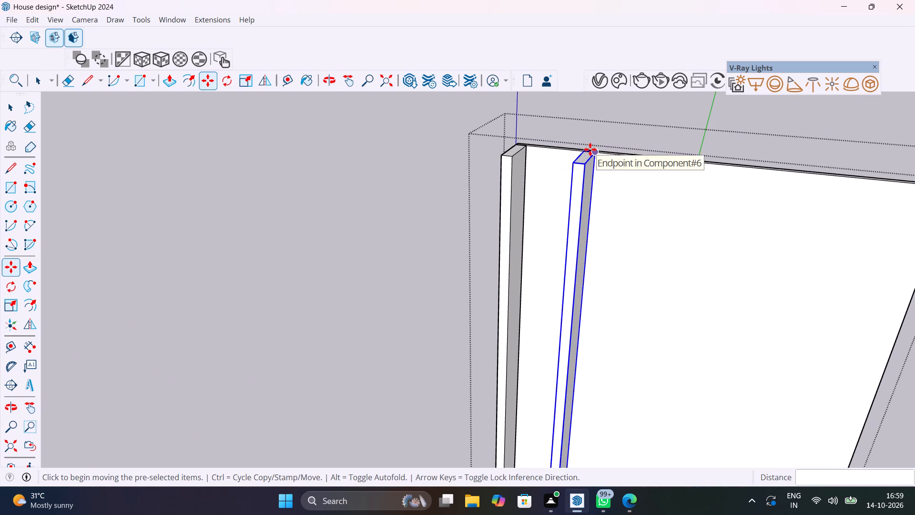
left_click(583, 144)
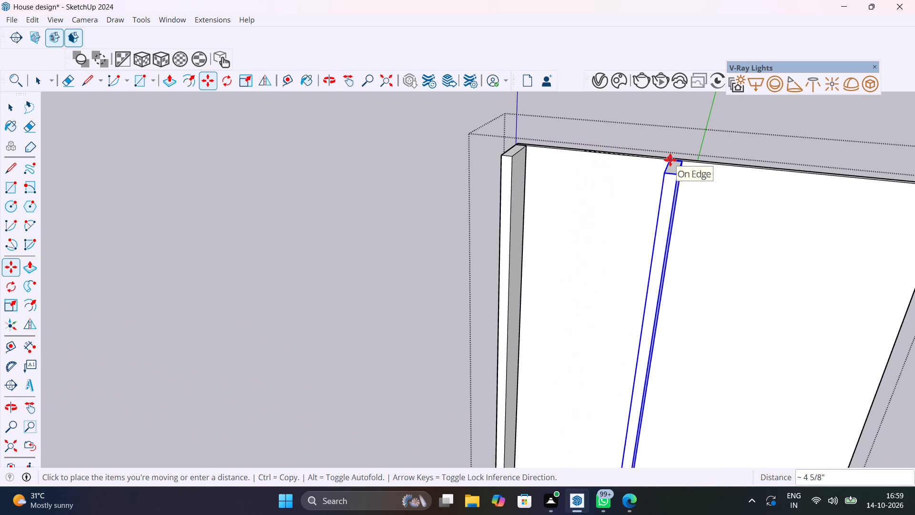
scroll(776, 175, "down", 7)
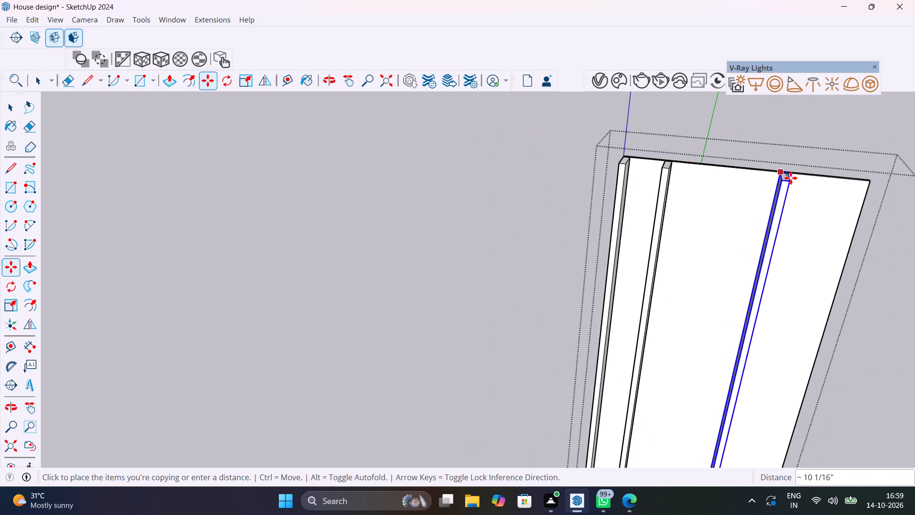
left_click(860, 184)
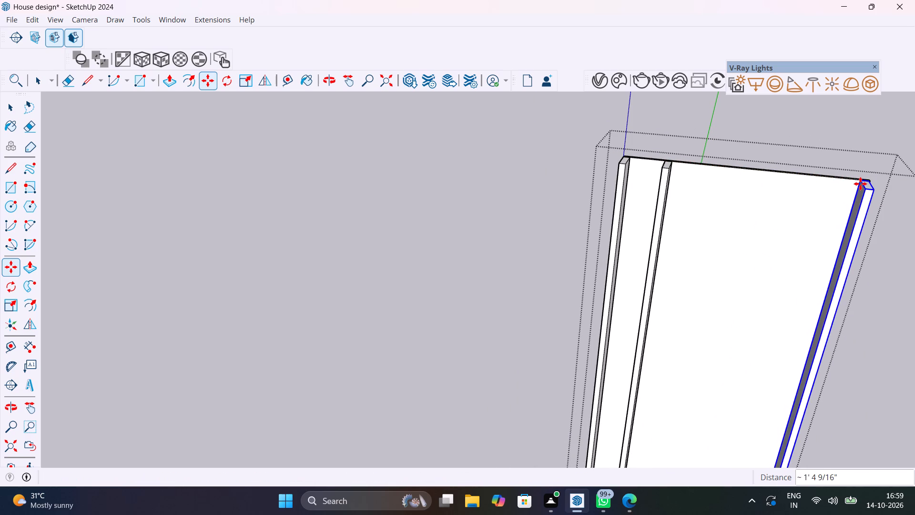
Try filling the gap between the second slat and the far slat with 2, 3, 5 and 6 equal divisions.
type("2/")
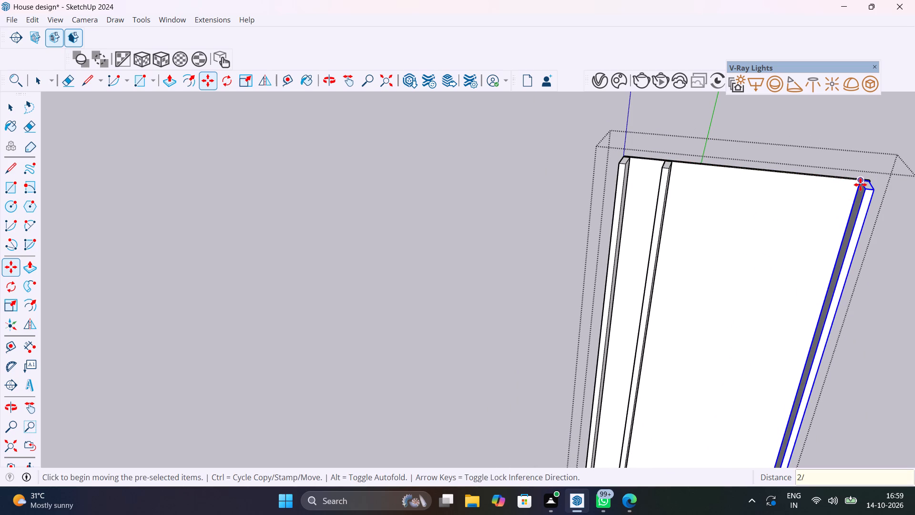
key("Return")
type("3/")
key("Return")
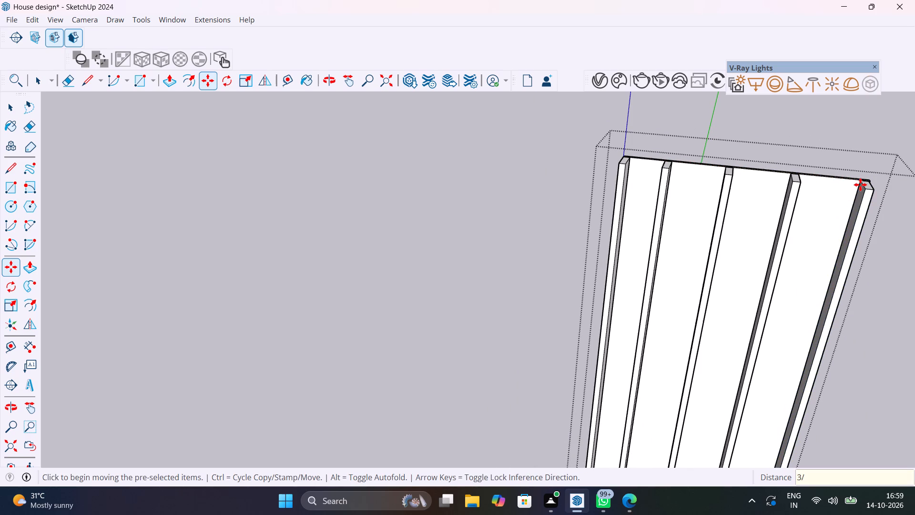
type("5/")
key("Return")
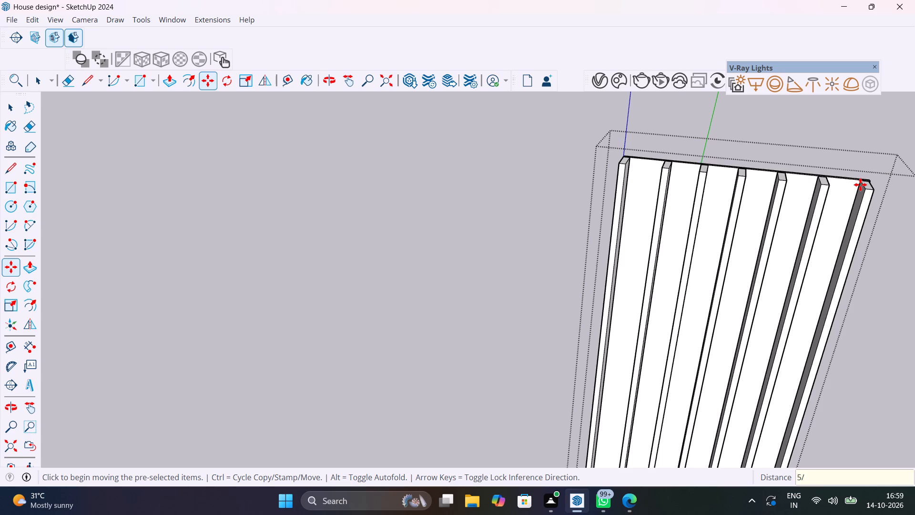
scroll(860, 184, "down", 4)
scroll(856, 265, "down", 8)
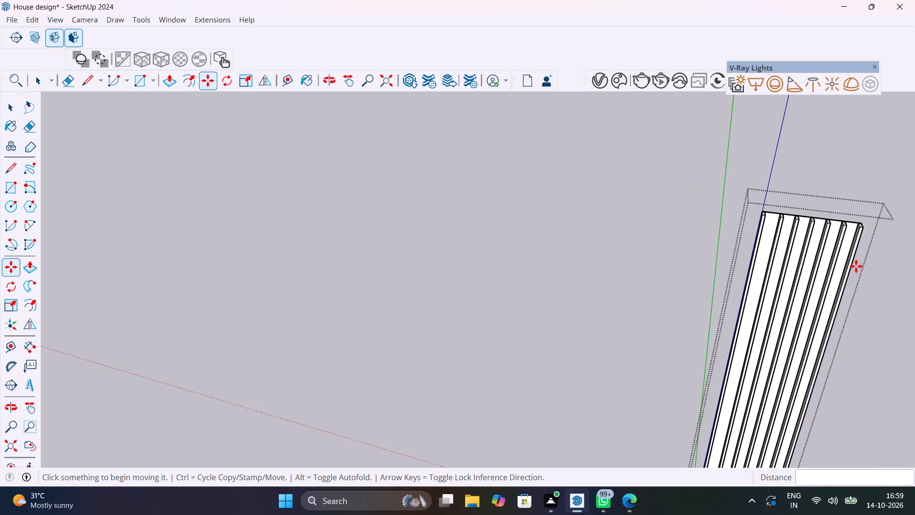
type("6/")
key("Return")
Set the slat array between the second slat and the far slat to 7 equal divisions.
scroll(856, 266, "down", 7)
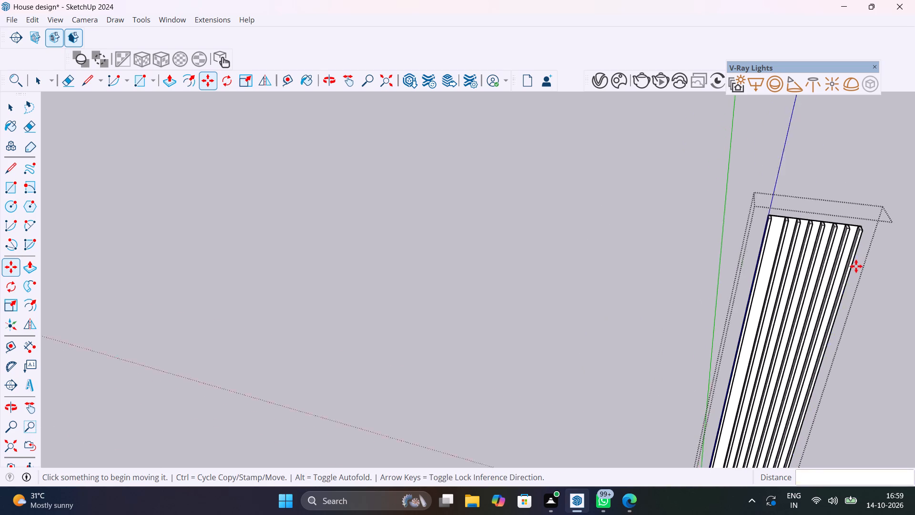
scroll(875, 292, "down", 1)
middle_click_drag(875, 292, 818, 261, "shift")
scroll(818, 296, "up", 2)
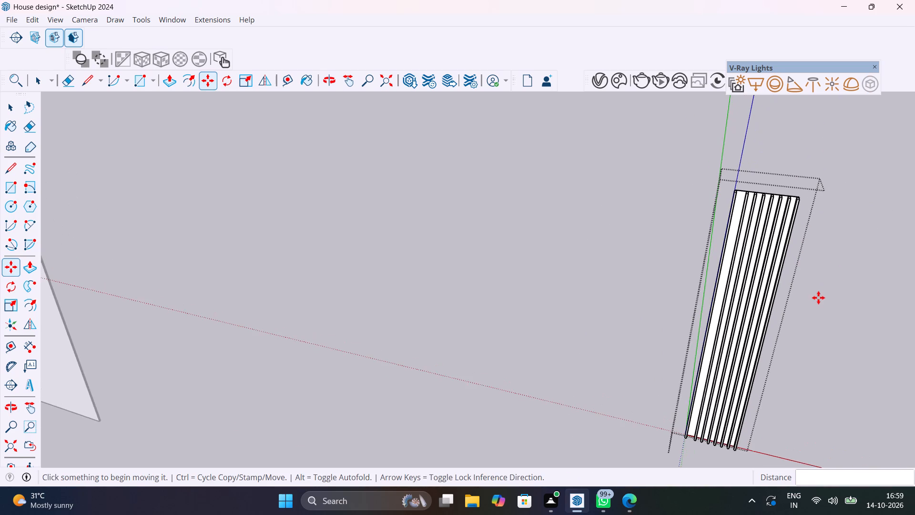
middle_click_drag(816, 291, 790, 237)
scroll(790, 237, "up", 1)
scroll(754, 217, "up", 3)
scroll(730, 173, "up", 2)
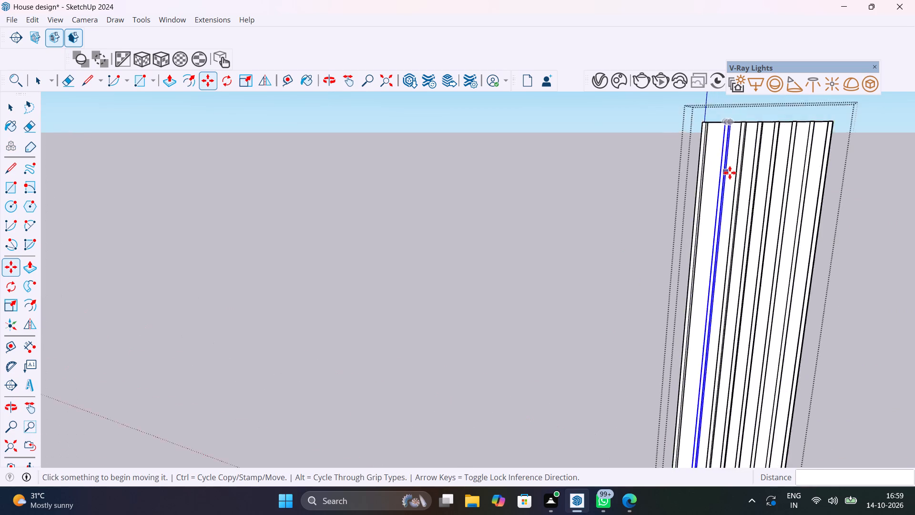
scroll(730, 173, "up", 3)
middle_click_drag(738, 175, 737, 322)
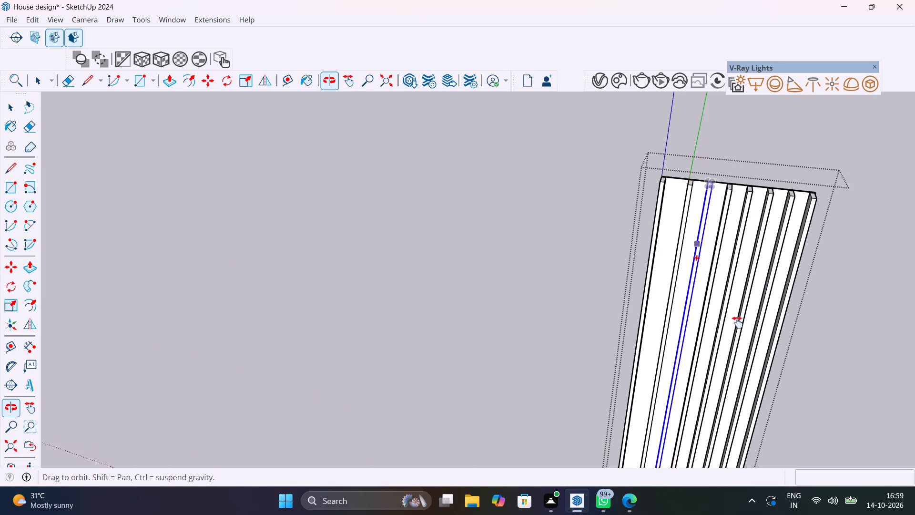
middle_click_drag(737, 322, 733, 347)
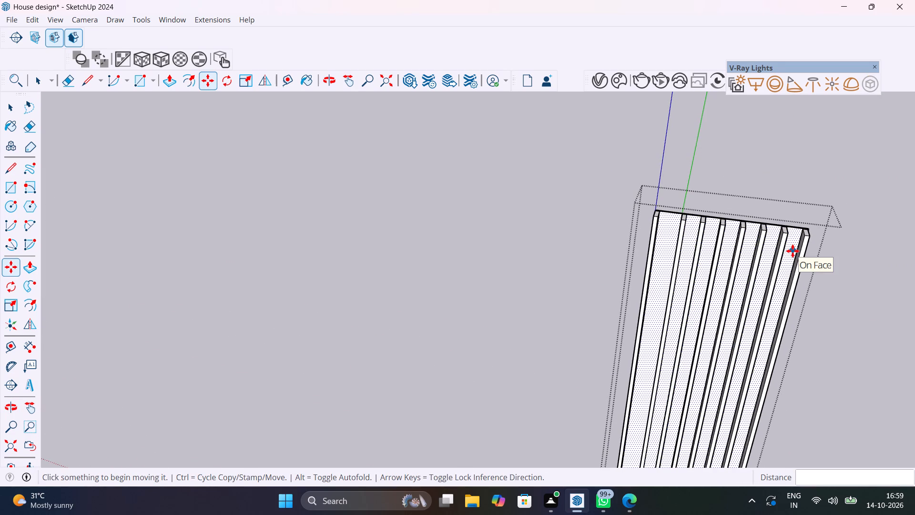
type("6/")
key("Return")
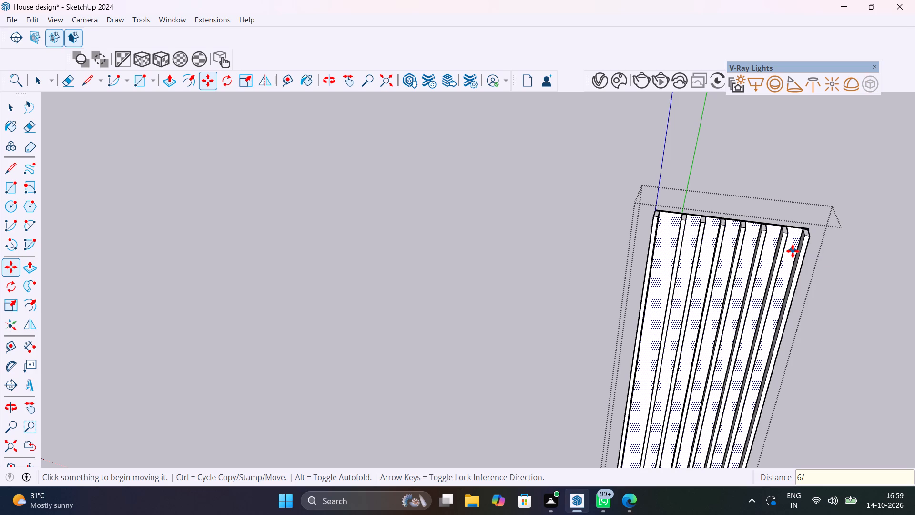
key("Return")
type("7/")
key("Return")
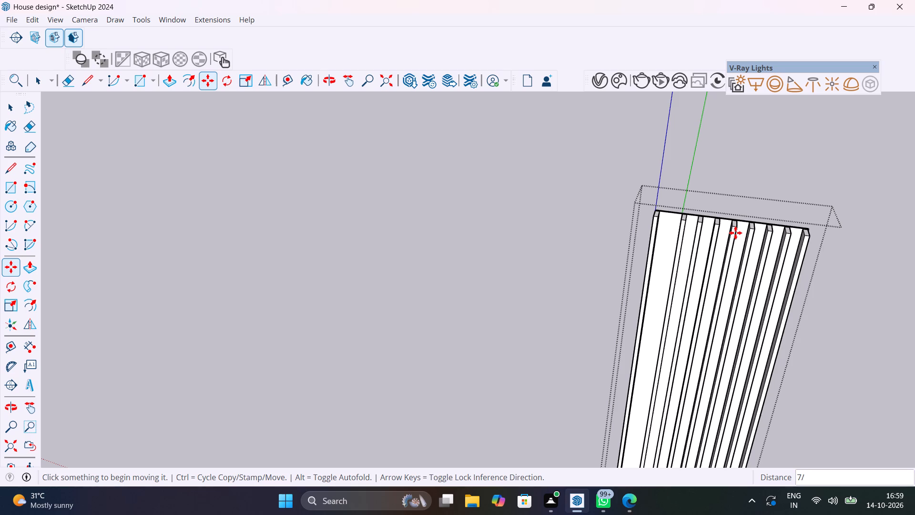
Undo the slat array and the 4" slat copy, keeping only the original edge slat on the board.
key("ctrl+z")
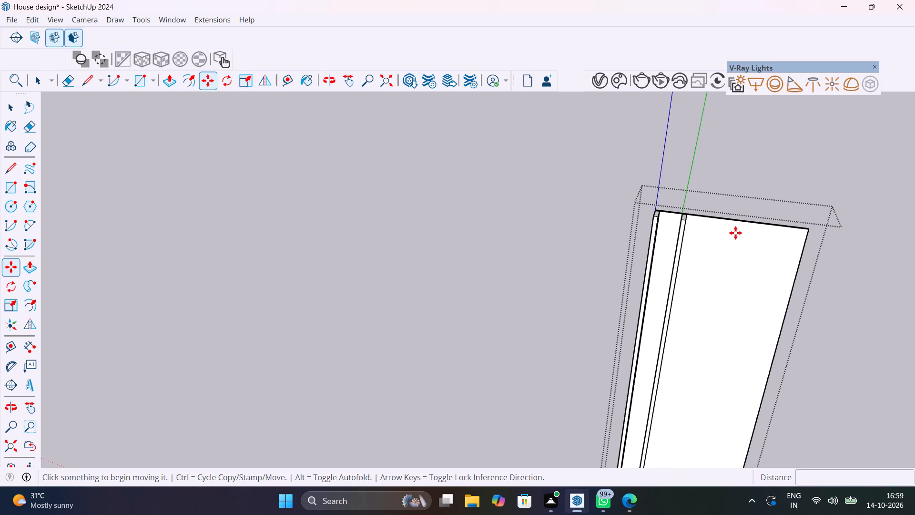
scroll(692, 211, "up", 11)
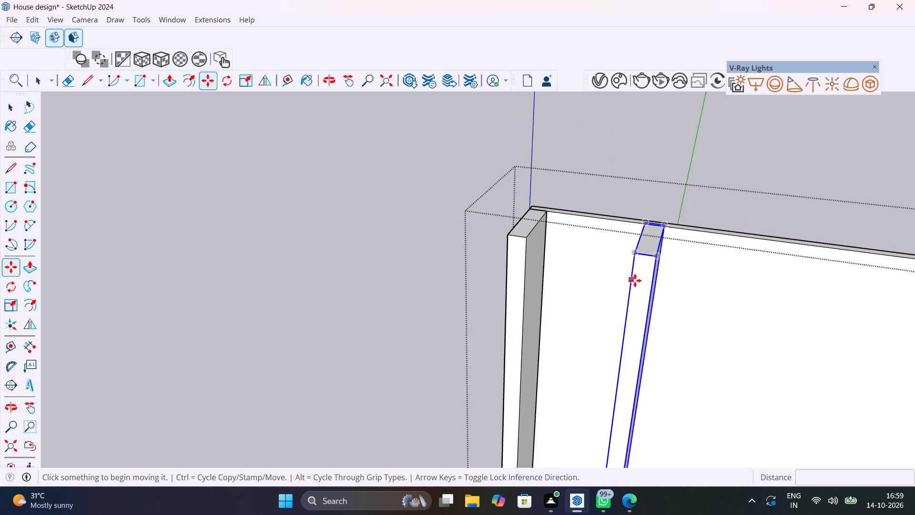
key("ctrl+z")
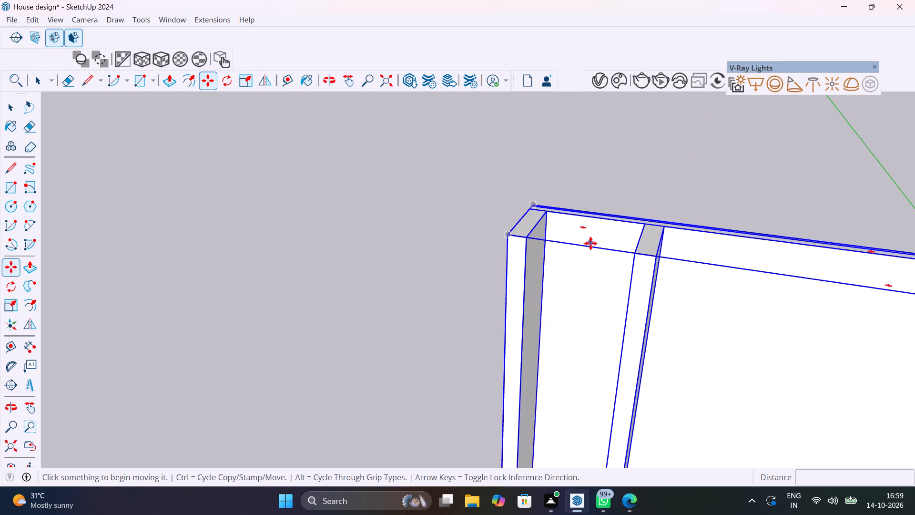
key("z")
key("ctrl+z")
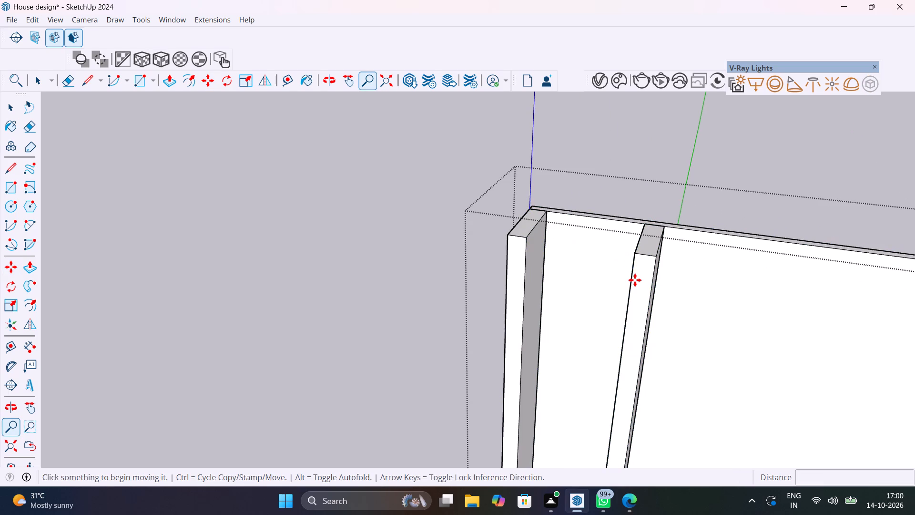
key("ctrl+z")
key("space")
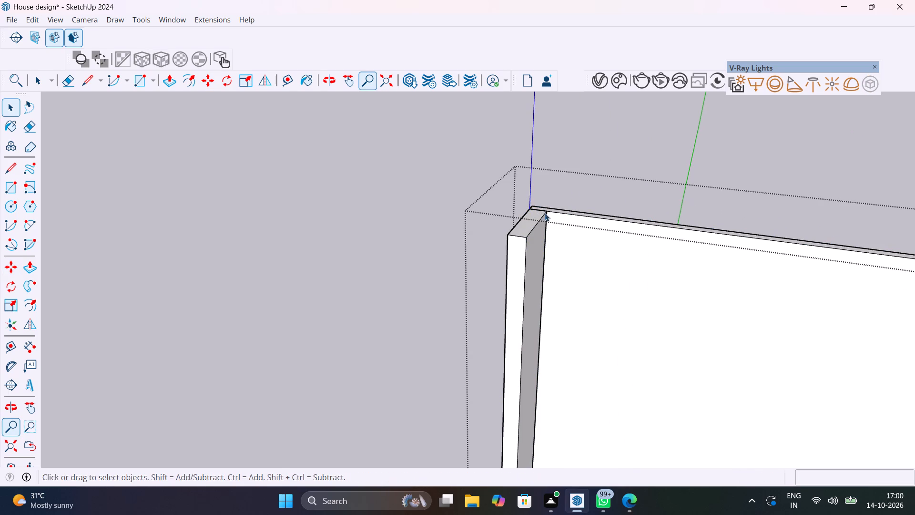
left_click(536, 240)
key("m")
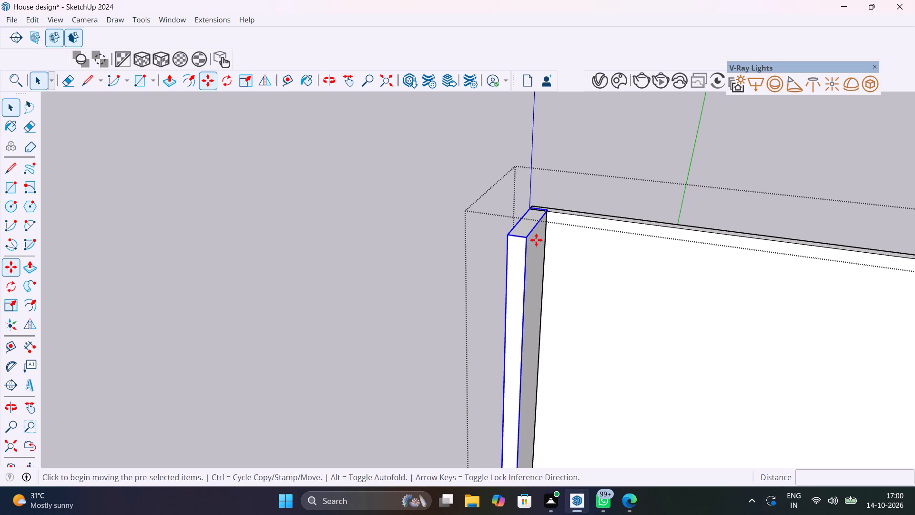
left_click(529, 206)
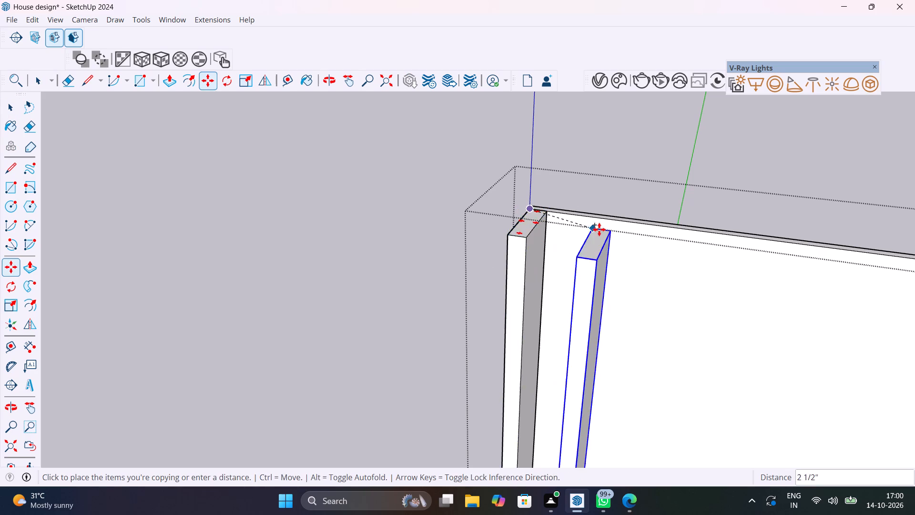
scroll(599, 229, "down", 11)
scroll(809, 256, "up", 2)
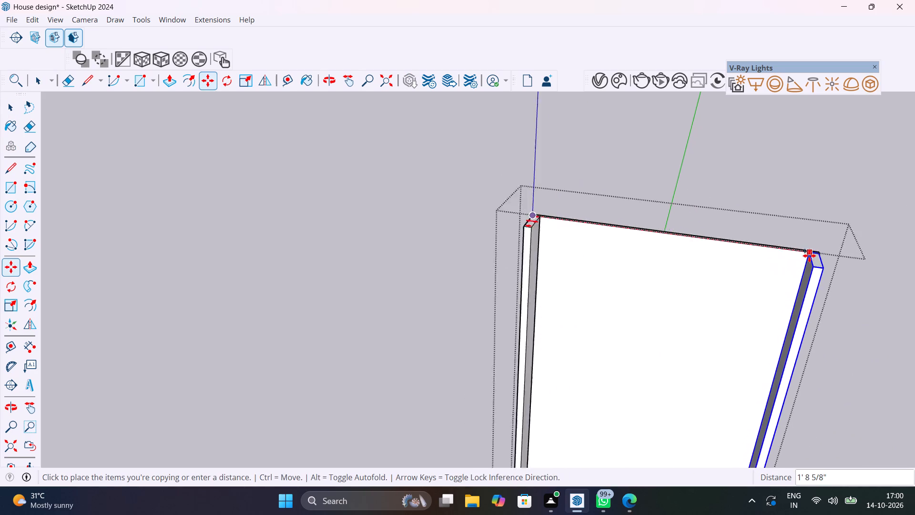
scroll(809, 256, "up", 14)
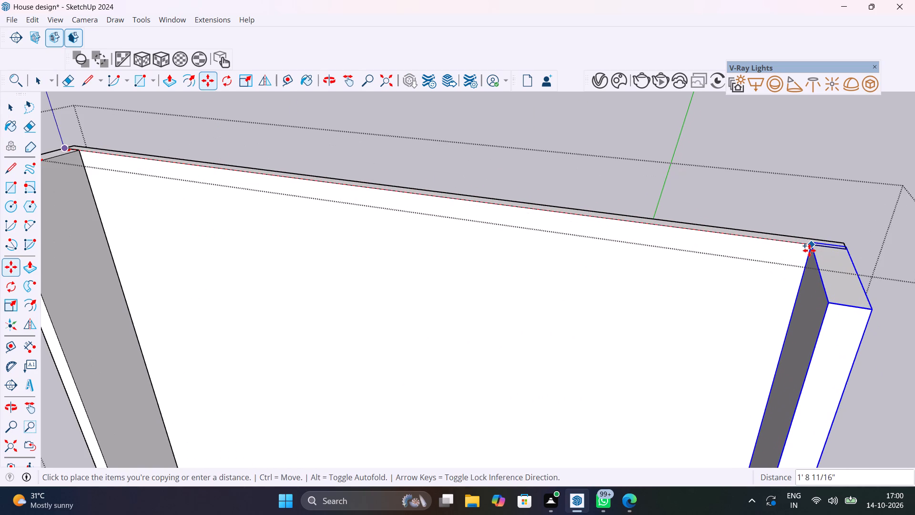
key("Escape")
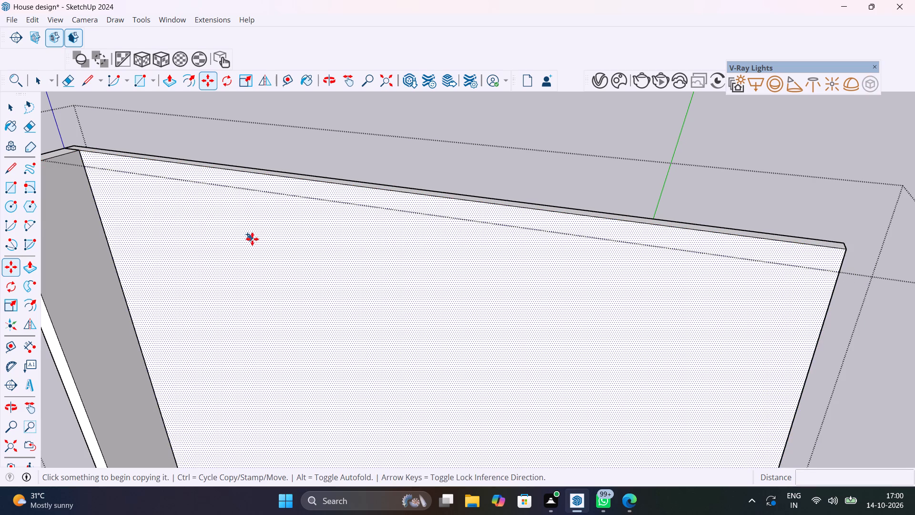
Copy the original slat from its inner top back corner to the board's opposite top corner, about 1' 8 11/16" away.
scroll(259, 236, "down", 1, "shift")
middle_click_drag(259, 236, 418, 264, "shift")
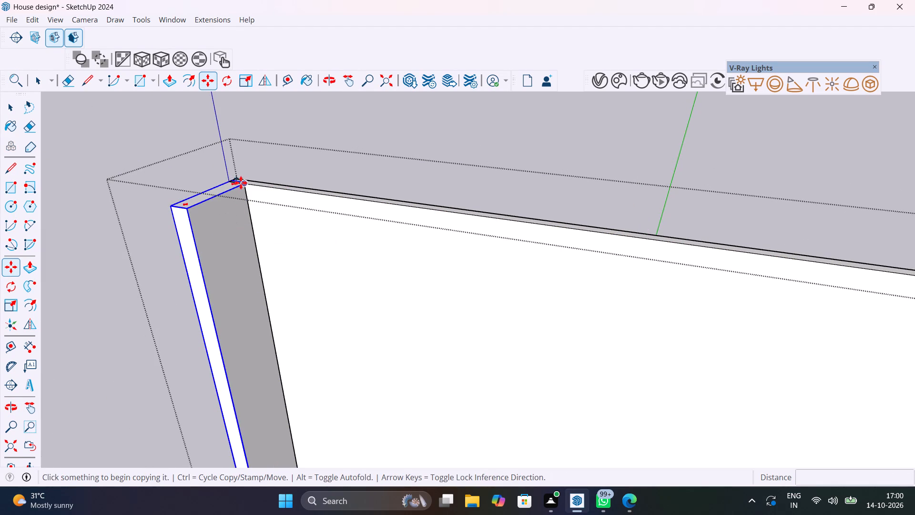
left_click(241, 181)
scroll(348, 215, "down", 12)
scroll(514, 236, "up", 20)
scroll(514, 236, "up", 2)
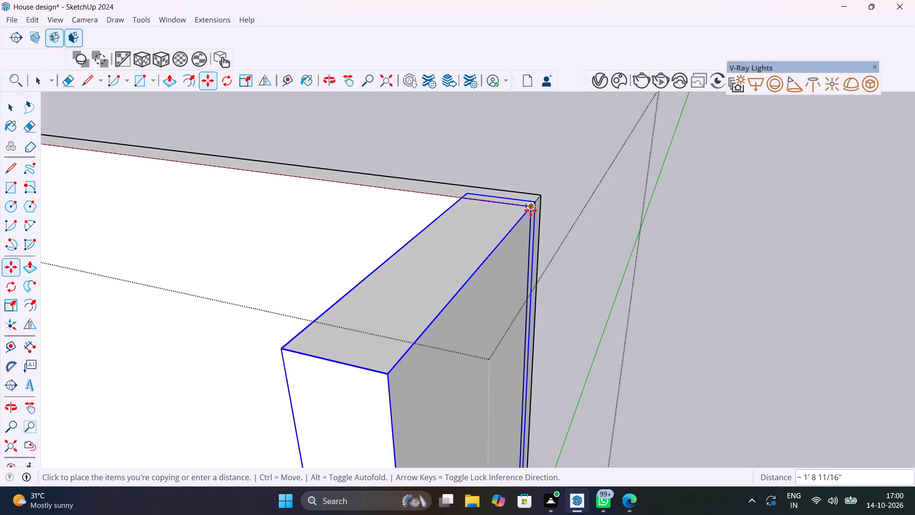
left_click(530, 210)
Divide the distance between the two edge slats into 5 equal spaces, filling it with evenly spaced slat copies.
scroll(566, 250, "down", 16)
middle_click_drag(583, 293, 635, 282)
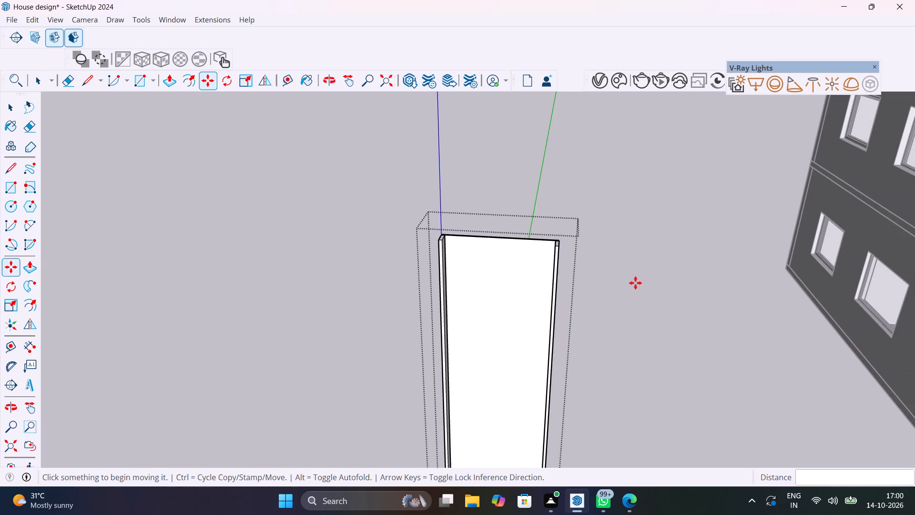
type("5/")
key("Return")
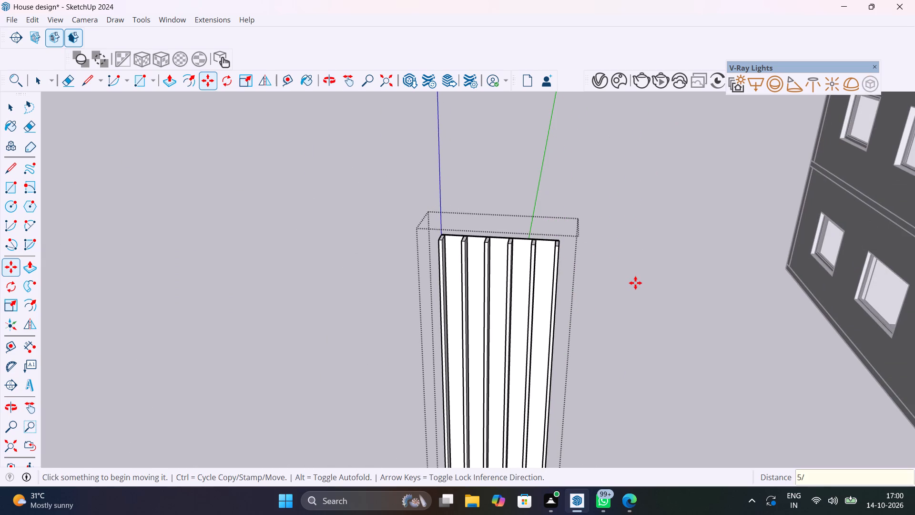
scroll(635, 283, "down", 15)
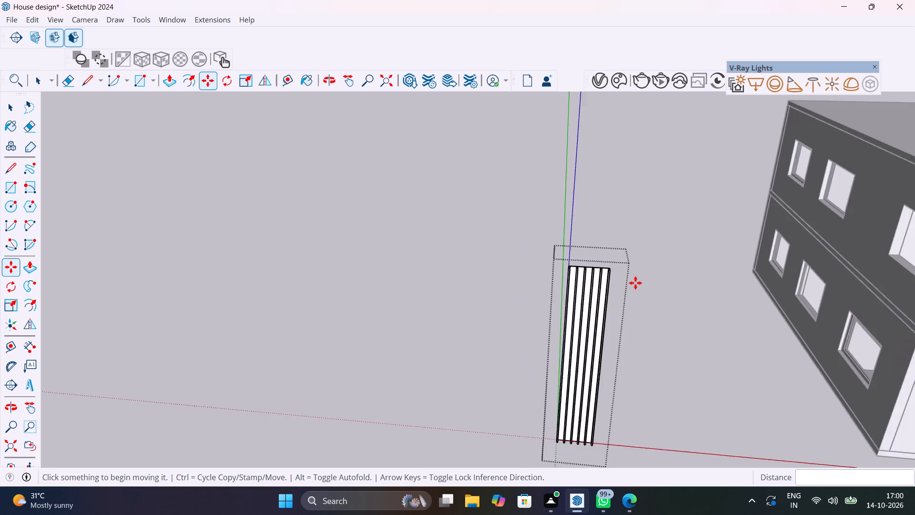
scroll(635, 283, "down", 6)
scroll(645, 332, "up", 5)
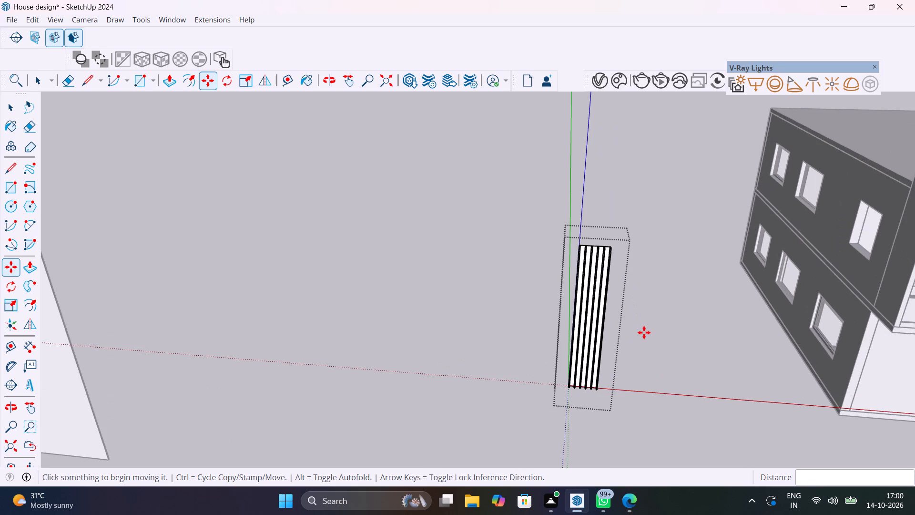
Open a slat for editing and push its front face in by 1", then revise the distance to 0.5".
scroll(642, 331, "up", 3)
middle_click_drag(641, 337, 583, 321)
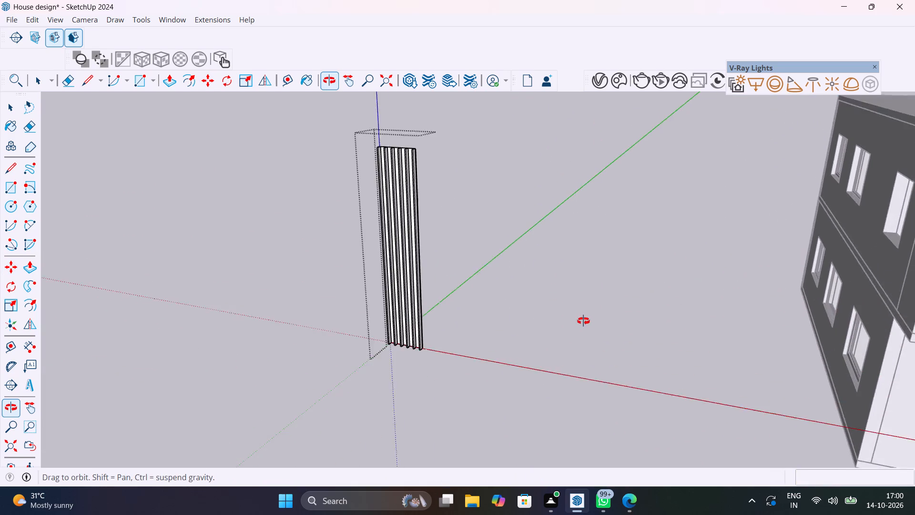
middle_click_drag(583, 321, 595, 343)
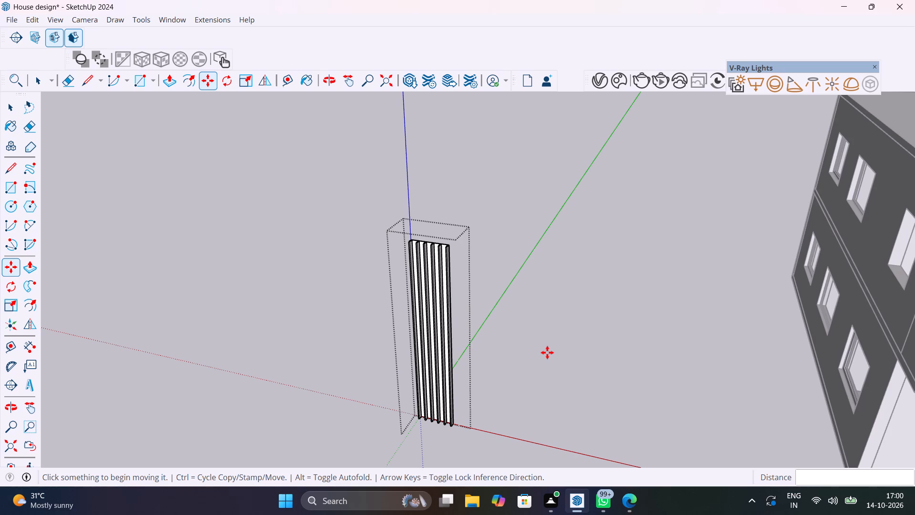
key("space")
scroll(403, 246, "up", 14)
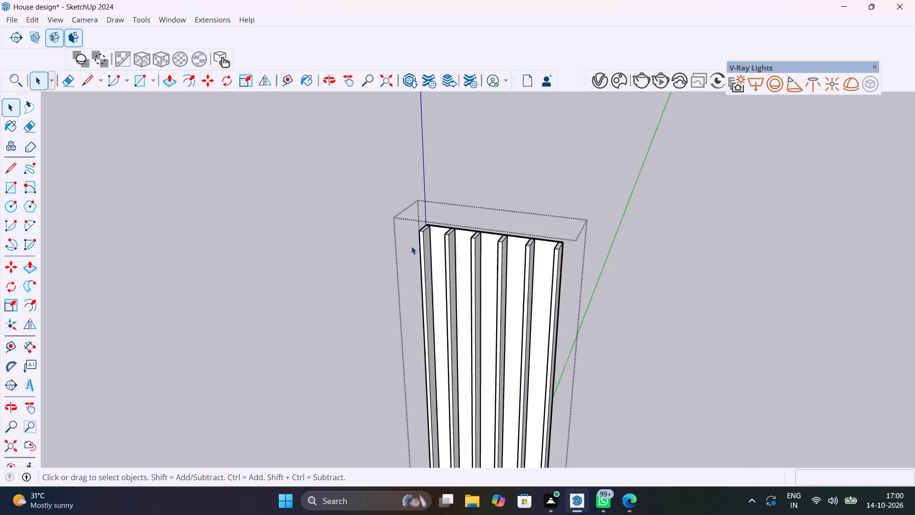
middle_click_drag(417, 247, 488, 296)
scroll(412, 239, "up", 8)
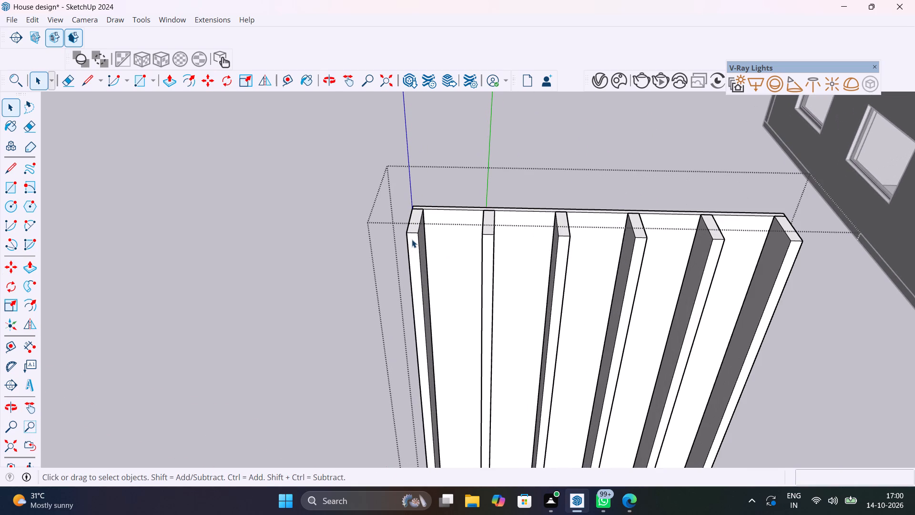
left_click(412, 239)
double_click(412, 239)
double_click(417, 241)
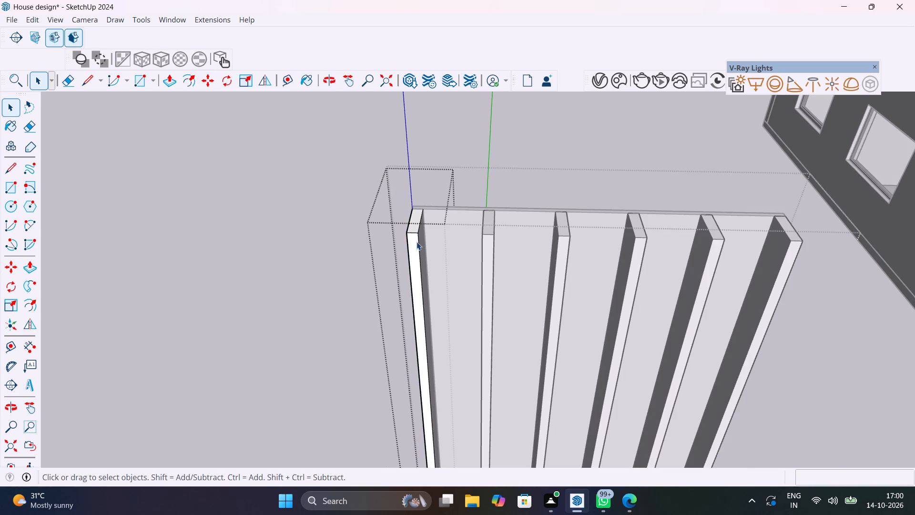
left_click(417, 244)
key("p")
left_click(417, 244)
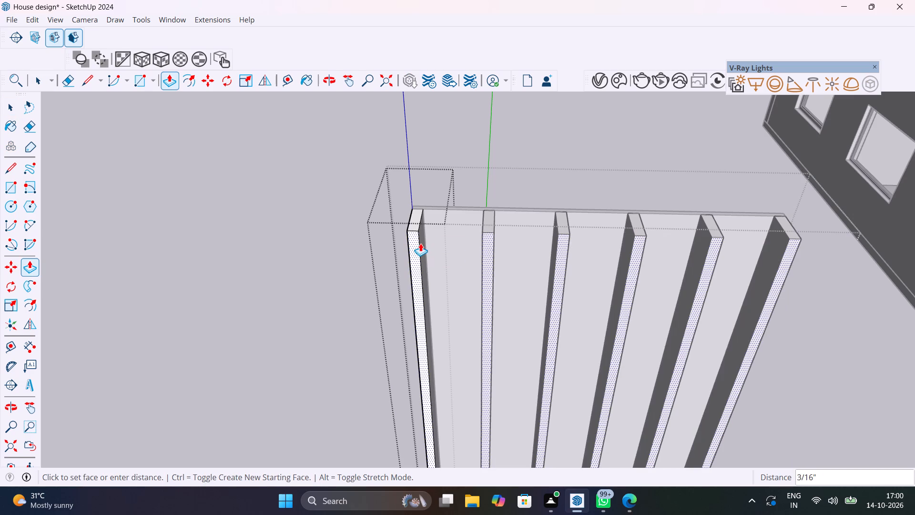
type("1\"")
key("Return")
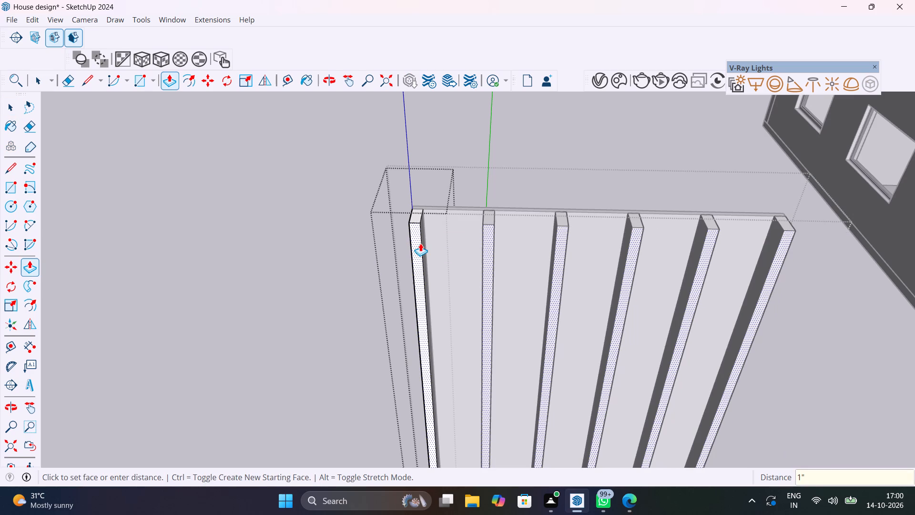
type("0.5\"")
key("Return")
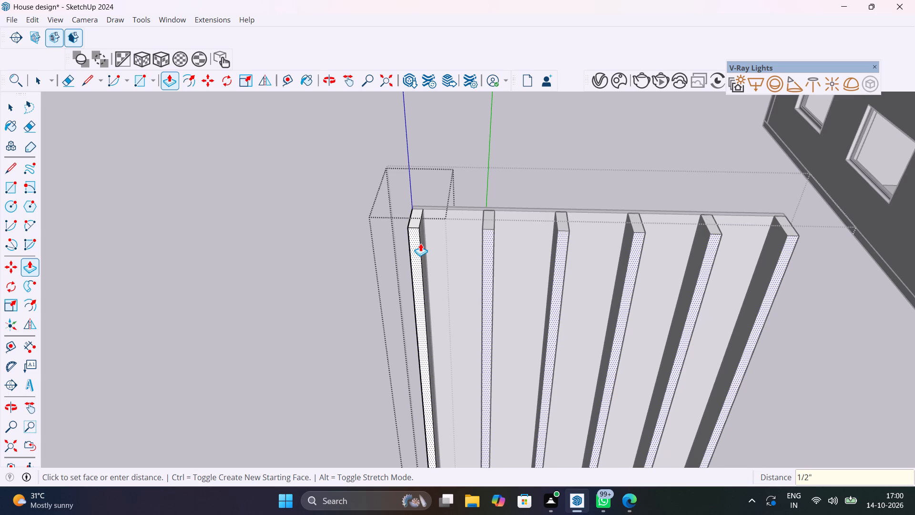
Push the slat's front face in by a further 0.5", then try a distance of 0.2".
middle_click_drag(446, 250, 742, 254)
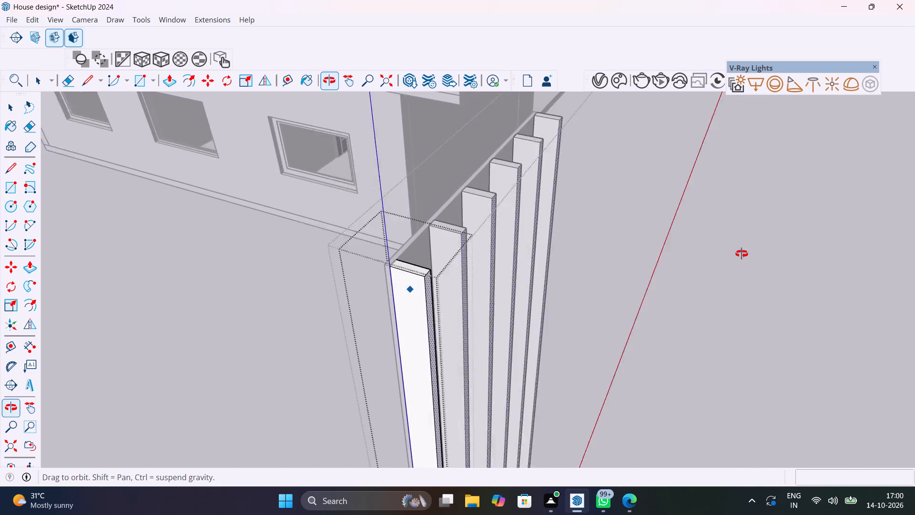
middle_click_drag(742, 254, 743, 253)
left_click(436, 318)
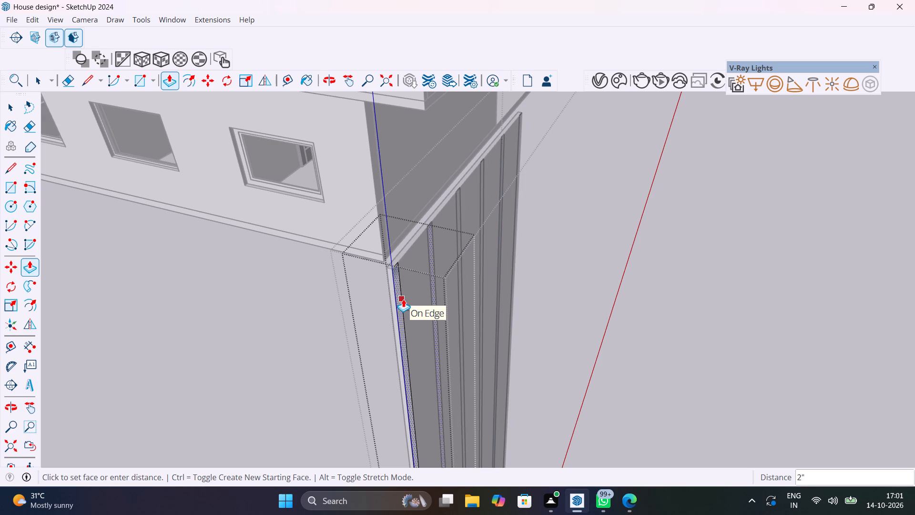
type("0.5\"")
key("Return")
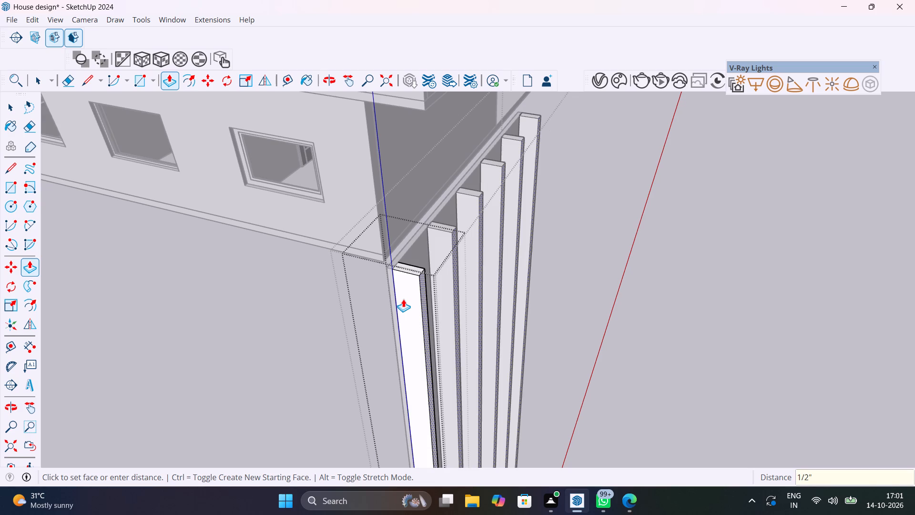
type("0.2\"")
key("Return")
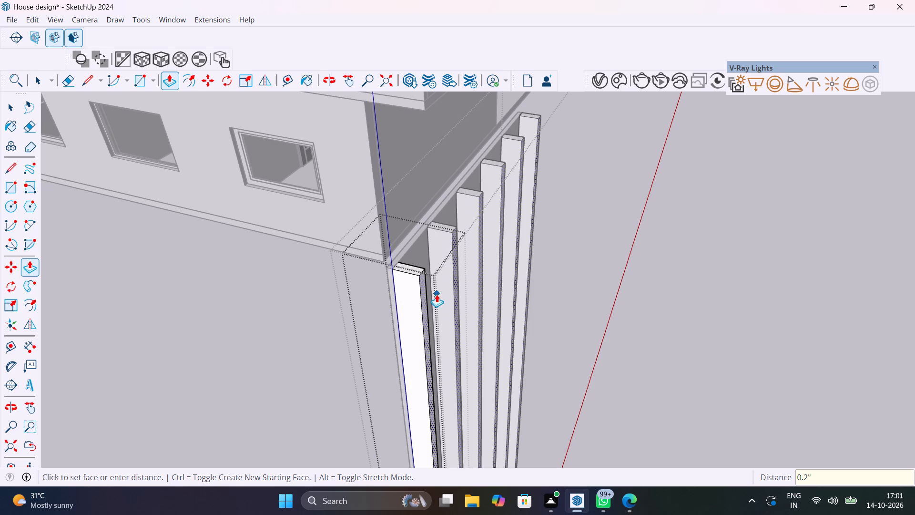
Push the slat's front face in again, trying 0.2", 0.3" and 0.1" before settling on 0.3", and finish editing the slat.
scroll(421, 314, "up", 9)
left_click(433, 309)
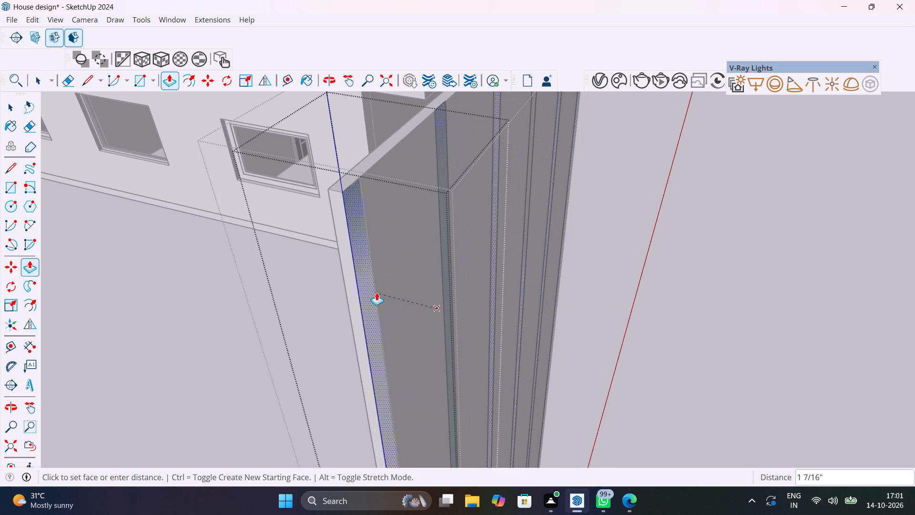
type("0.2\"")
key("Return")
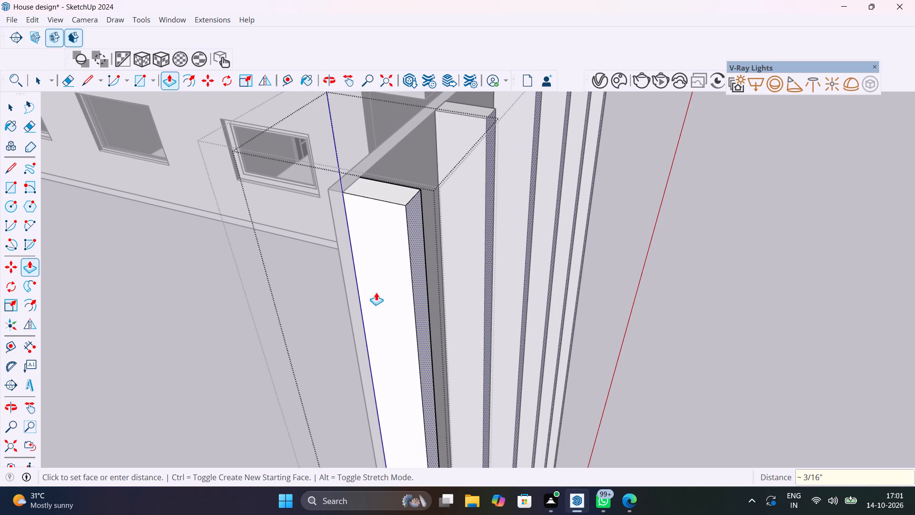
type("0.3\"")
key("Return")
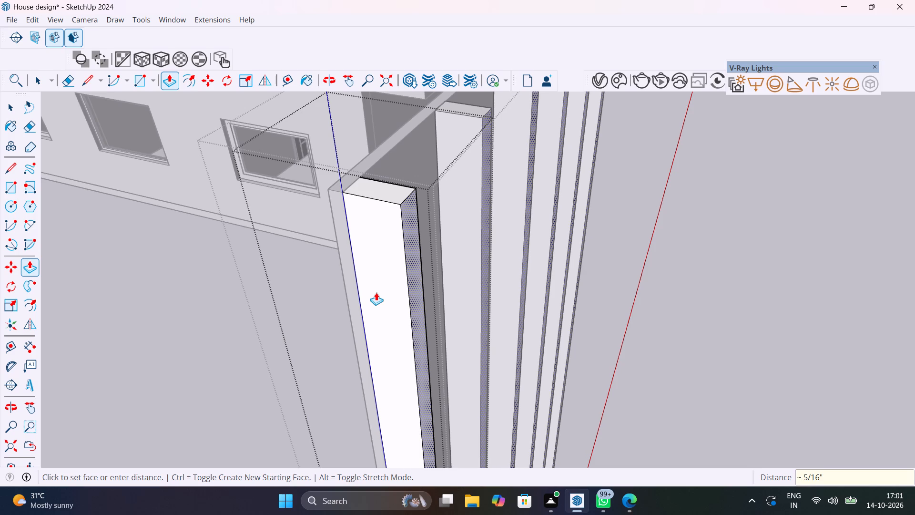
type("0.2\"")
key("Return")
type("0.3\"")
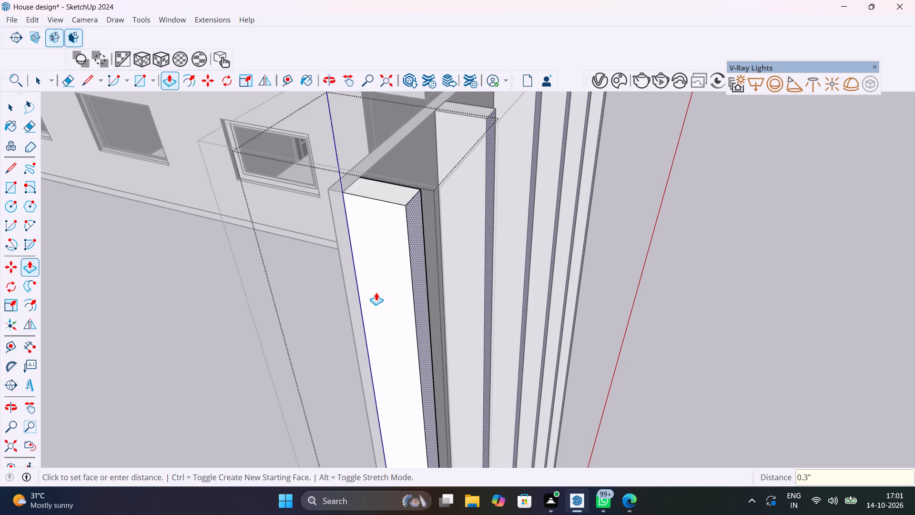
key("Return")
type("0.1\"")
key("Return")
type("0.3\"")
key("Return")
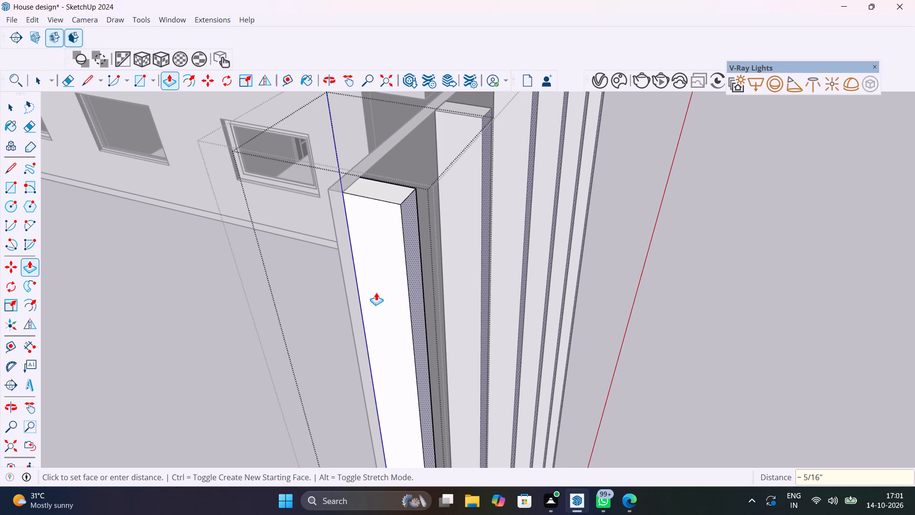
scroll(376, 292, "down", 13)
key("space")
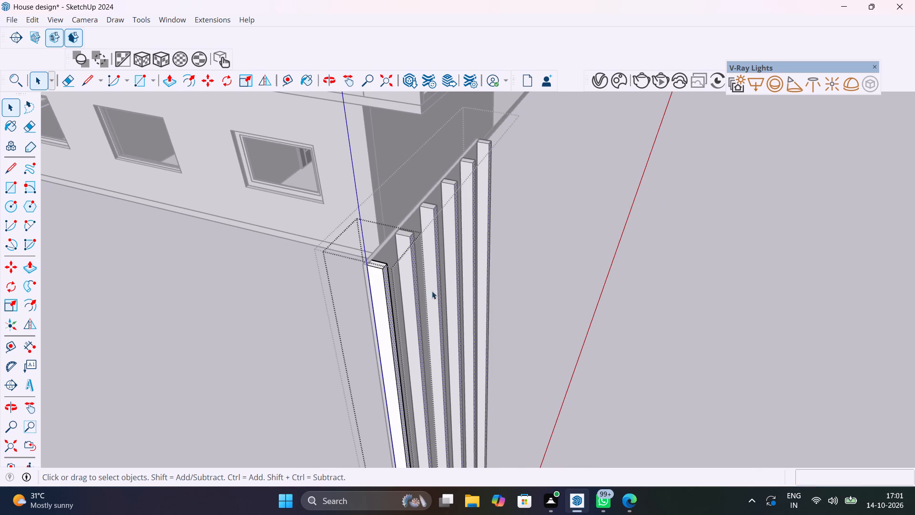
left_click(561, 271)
Examine the slatted panel's slat depth and spacing from the front, with the house behind it.
scroll(557, 268, "down", 6)
middle_click_drag(576, 279, 422, 230)
scroll(478, 257, "down", 5)
scroll(601, 296, "down", 1)
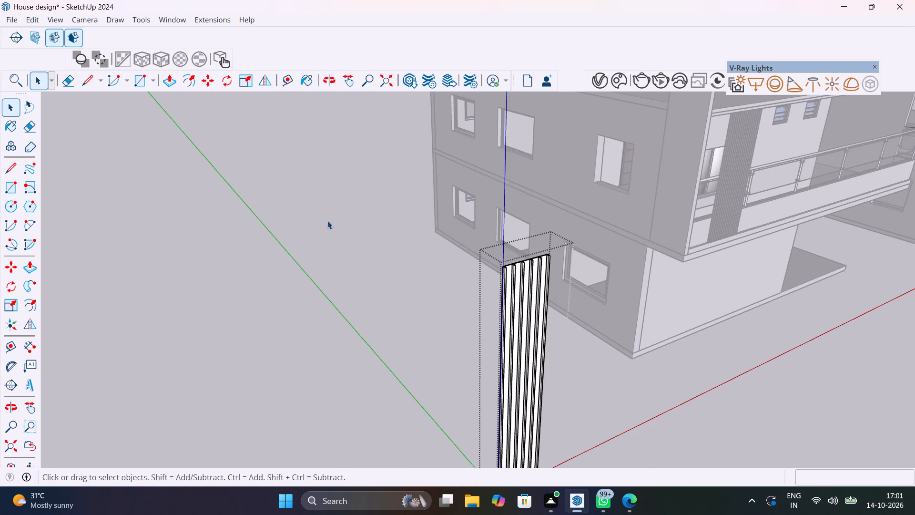
middle_click_drag(496, 308, 331, 266, "shift")
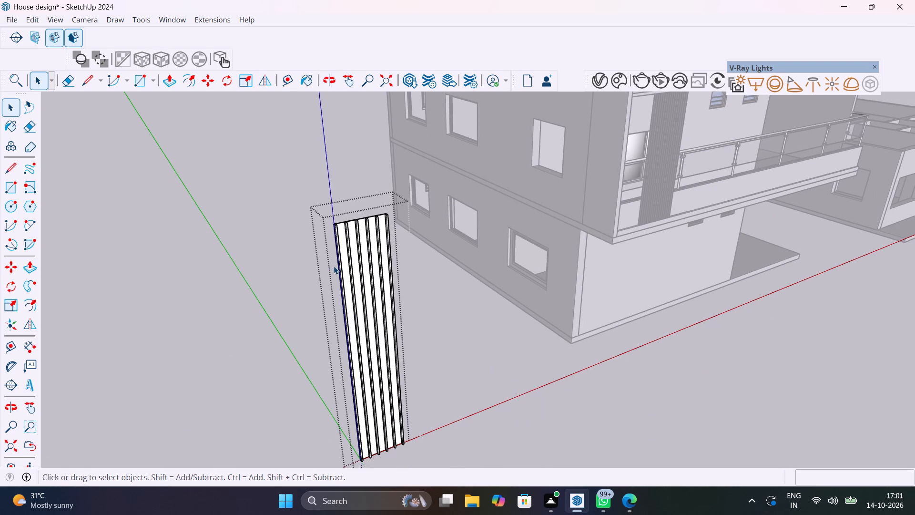
scroll(336, 249, "up", 9)
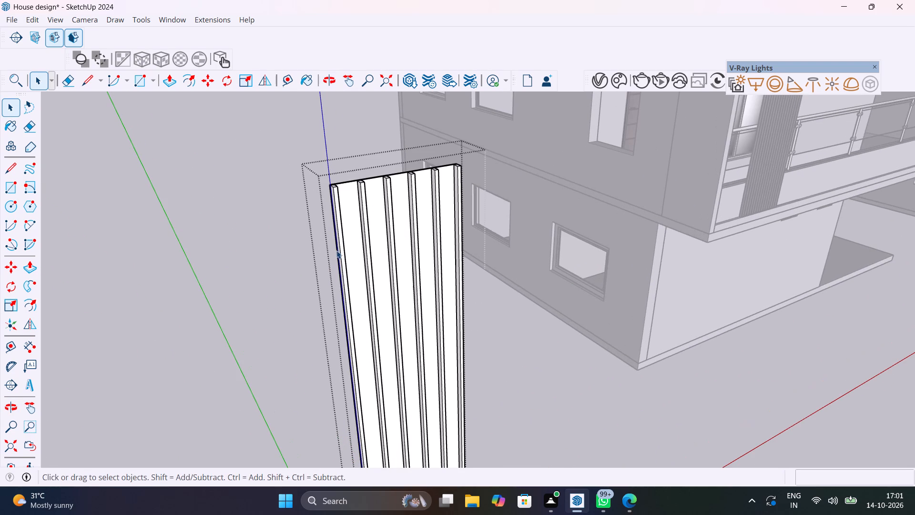
scroll(350, 207, "up", 9)
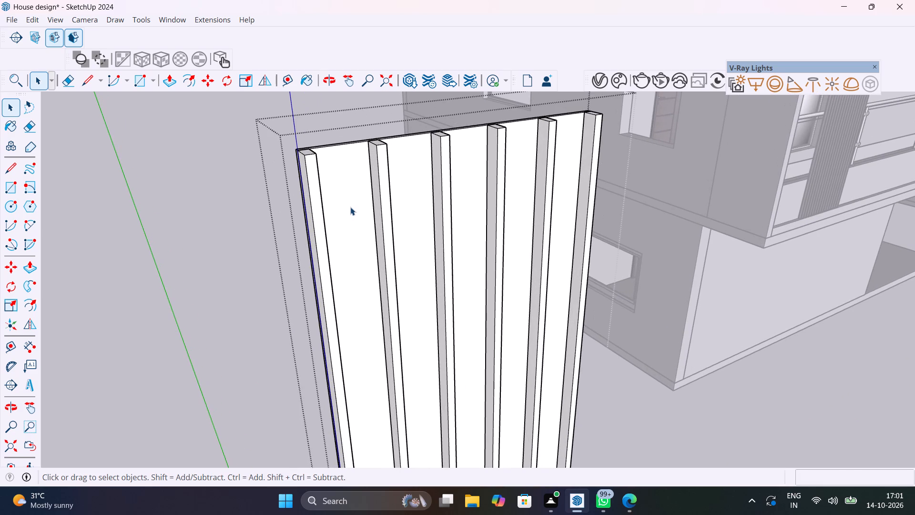
Undo the slat depth edits, the slat array and the far-edge copy, keeping only the original edge slat on the board.
key("ctrl+z")
key("ctrl+z")
key("ctrl+z")
key("ctrl+z")
key("ctrl+z")
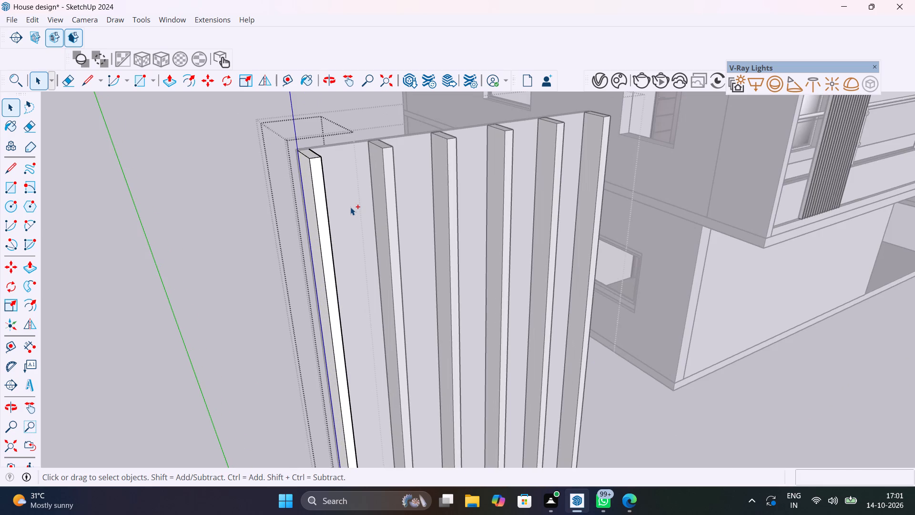
key("ctrl+z")
key("ctrl+z")
key("ctrl+z")
middle_click_drag(356, 209, 302, 246)
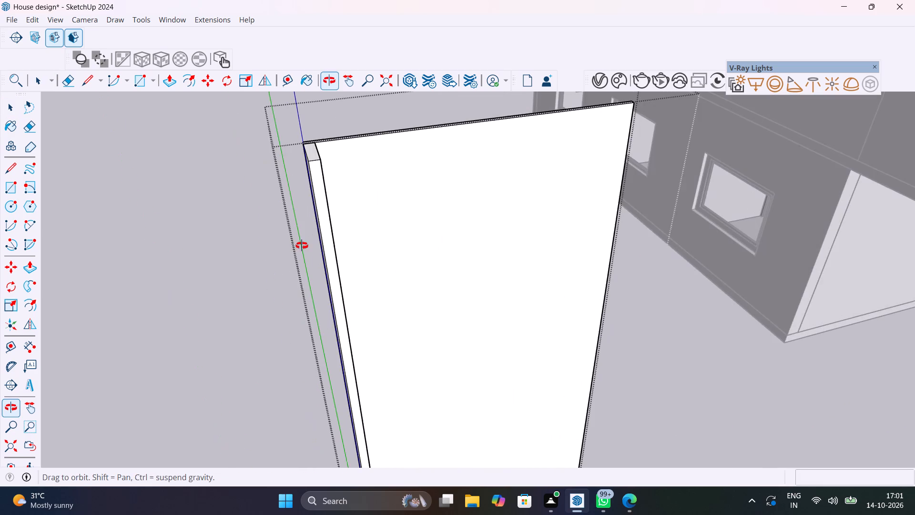
middle_click_drag(302, 246, 298, 248)
key("ctrl+z")
key("ctrl+z")
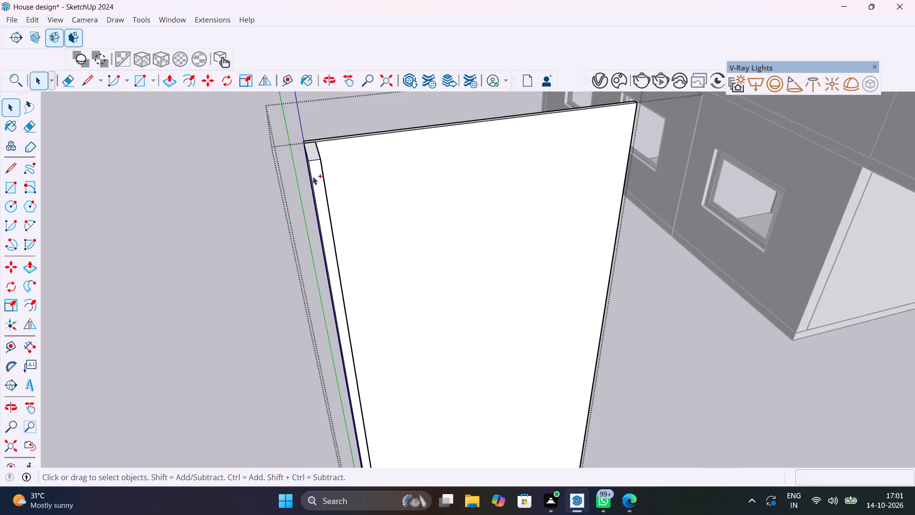
key("ctrl+z")
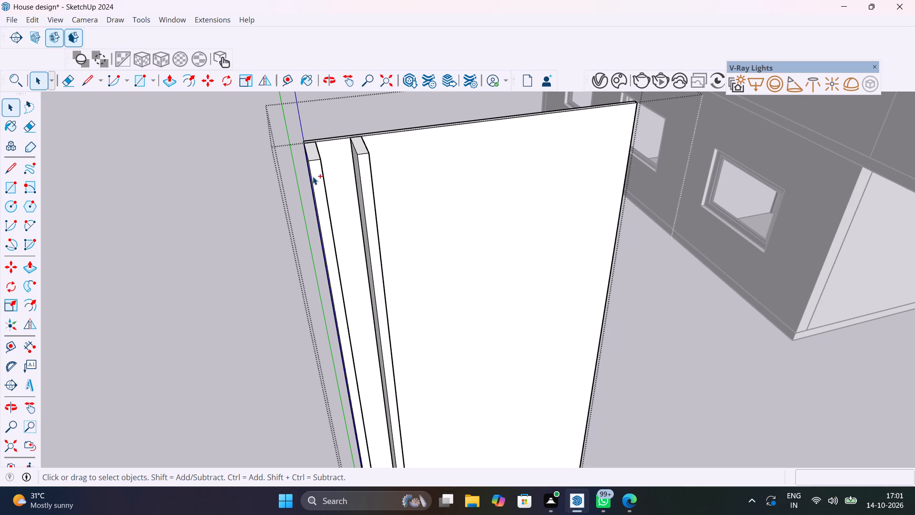
key("ctrl+y")
key("ctrl+y")
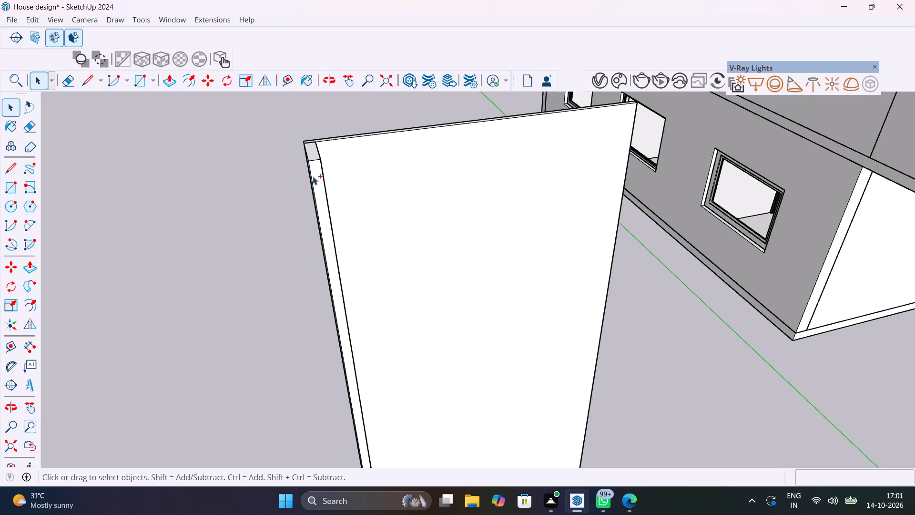
Widen the edge slat by pulling its inner side face about 1 1/16" across the board.
left_click(313, 176)
double_click(313, 175)
left_click(314, 175)
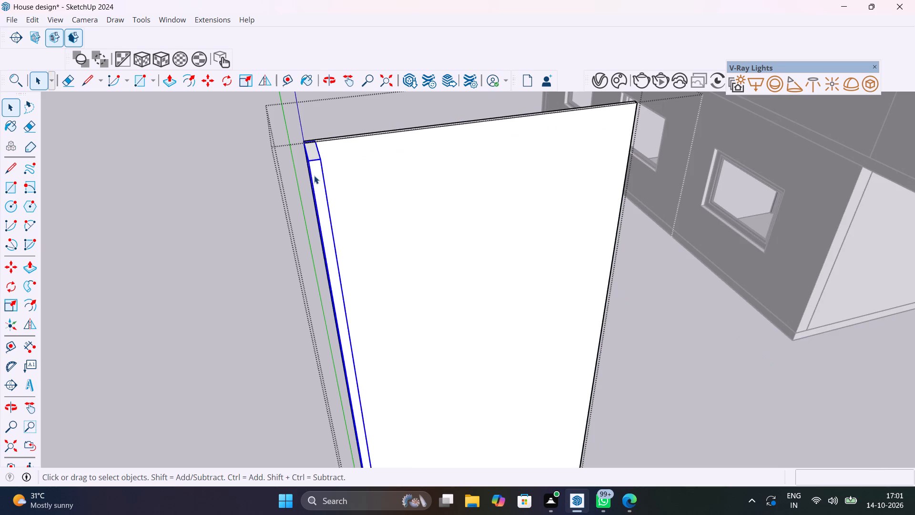
scroll(314, 176, "up", 6)
middle_click_drag(314, 175, 248, 171)
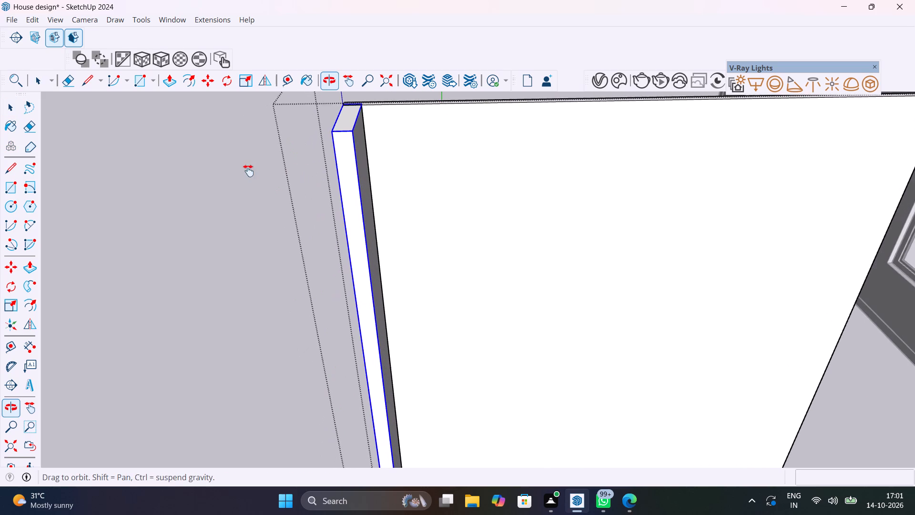
middle_click_drag(248, 171, 165, 303)
scroll(300, 281, "up", 5)
left_click(300, 281)
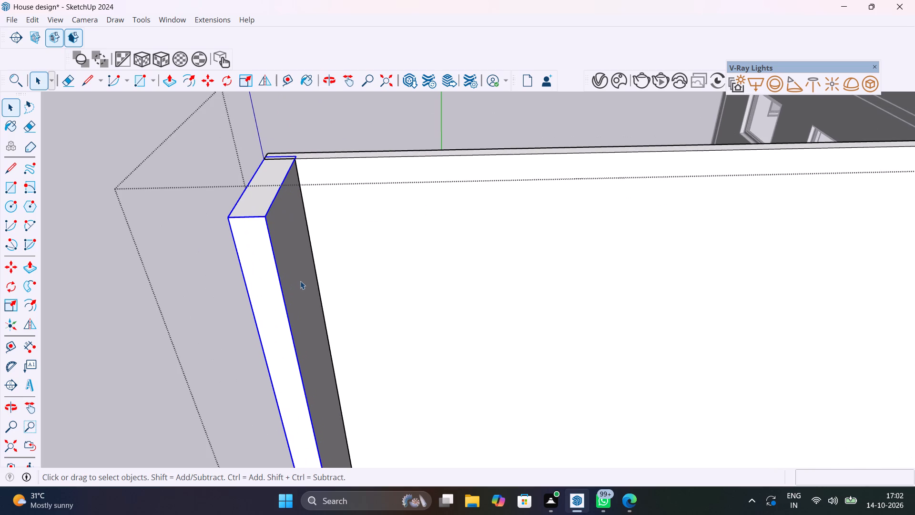
double_click(300, 281)
left_click(300, 282)
left_click(300, 281)
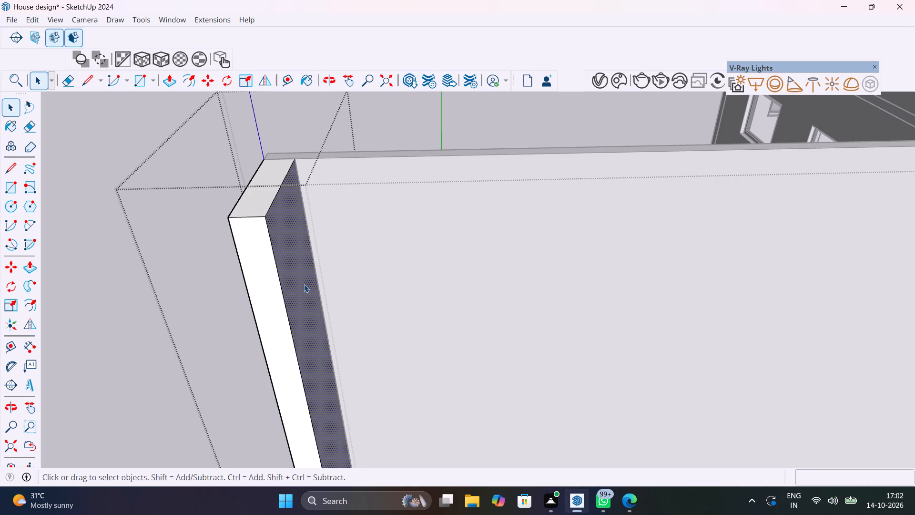
key("p")
left_click(304, 284)
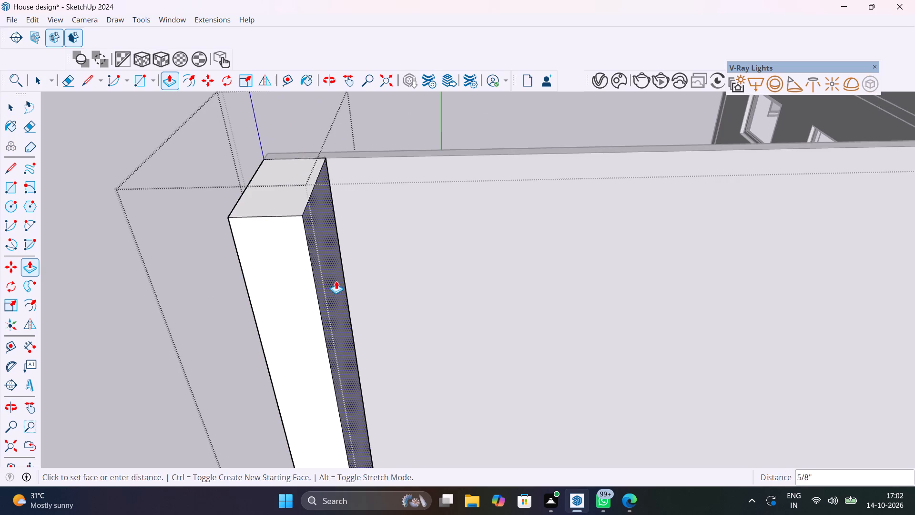
left_click(354, 275)
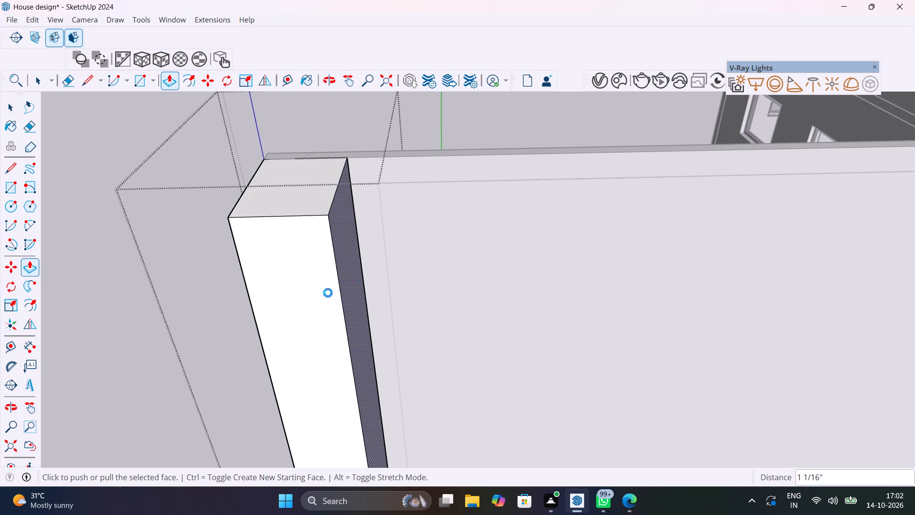
Reduce the edge slat's depth by pushing its front face about 1 1/2", readjust it by about 3/8", and finish editing the slat.
left_click(315, 306)
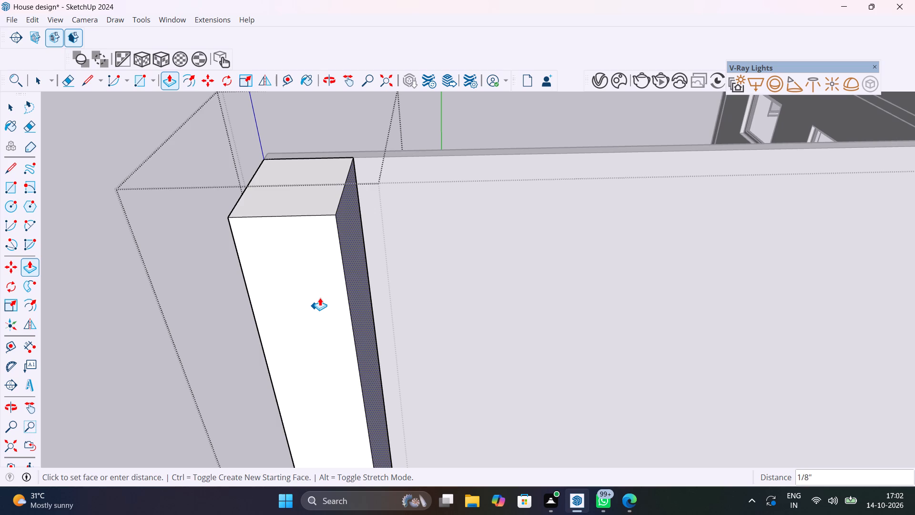
key("Escape")
left_click(314, 305)
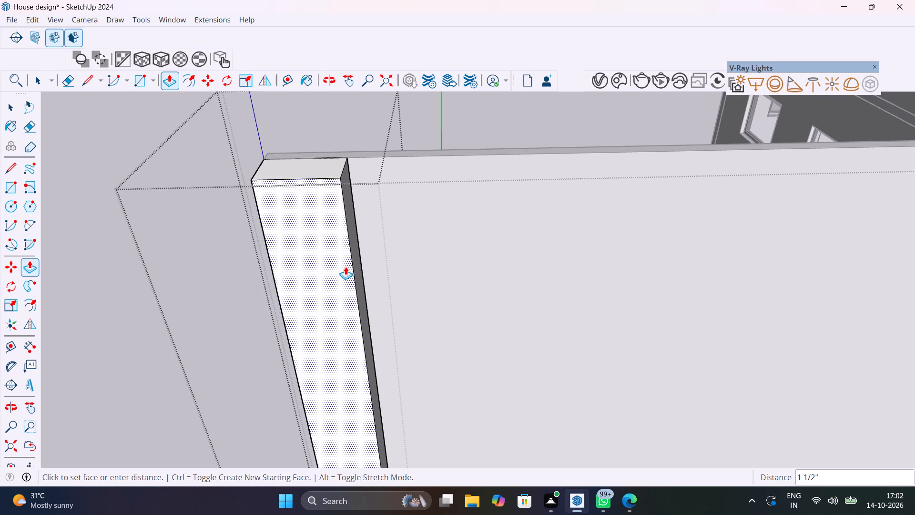
left_click(346, 266)
middle_click_drag(336, 297, 580, 239)
left_click(323, 296)
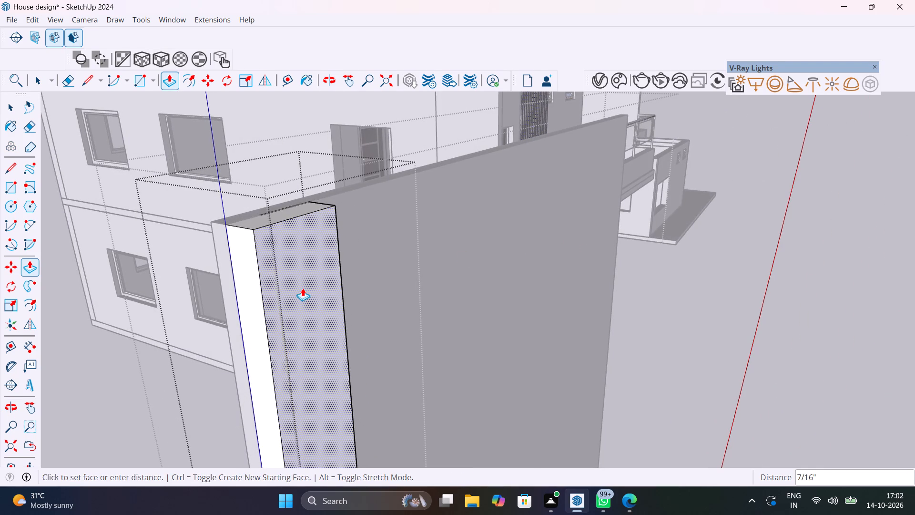
left_click(305, 287)
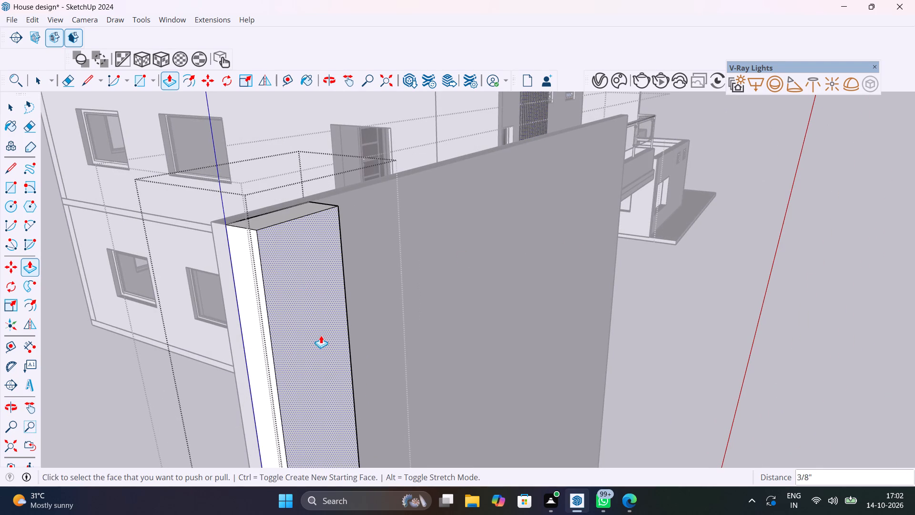
key("space")
left_click(106, 414)
Copy the edge slat along the board's top edge so the copy sits flush at the board's far edge.
scroll(182, 342, "down", 5)
middle_click_drag(213, 340, 428, 271)
scroll(402, 272, "up", 11)
middle_click_drag(402, 272, 300, 304)
scroll(300, 303, "up", 1)
scroll(373, 270, "up", 6)
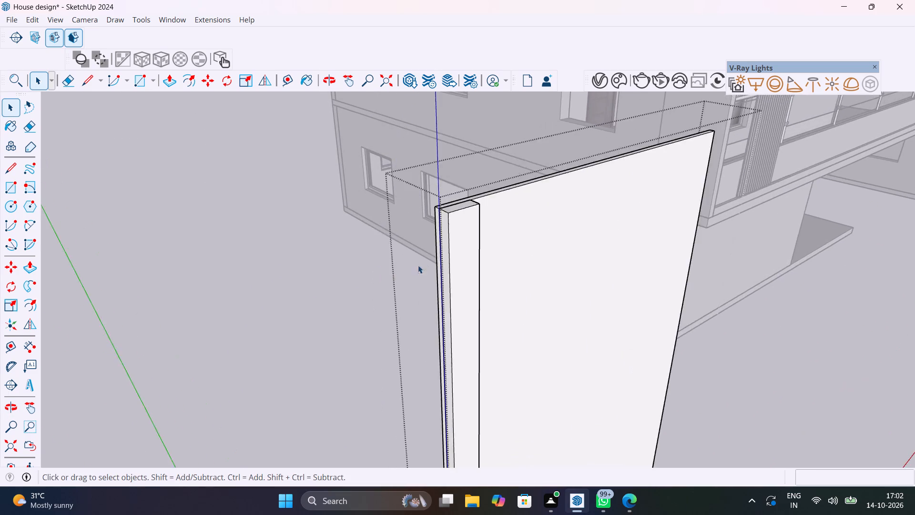
scroll(418, 265, "up", 3)
middle_click_drag(468, 277, 284, 383)
left_click(373, 253)
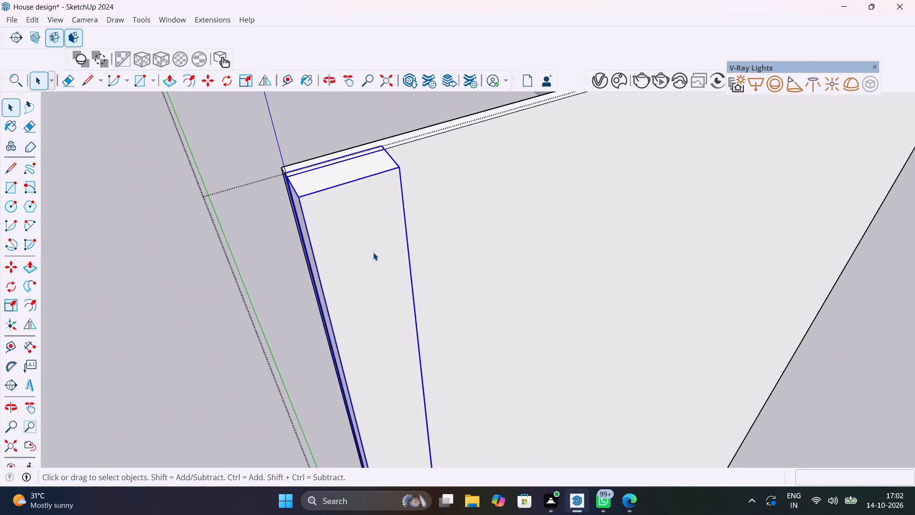
key("m")
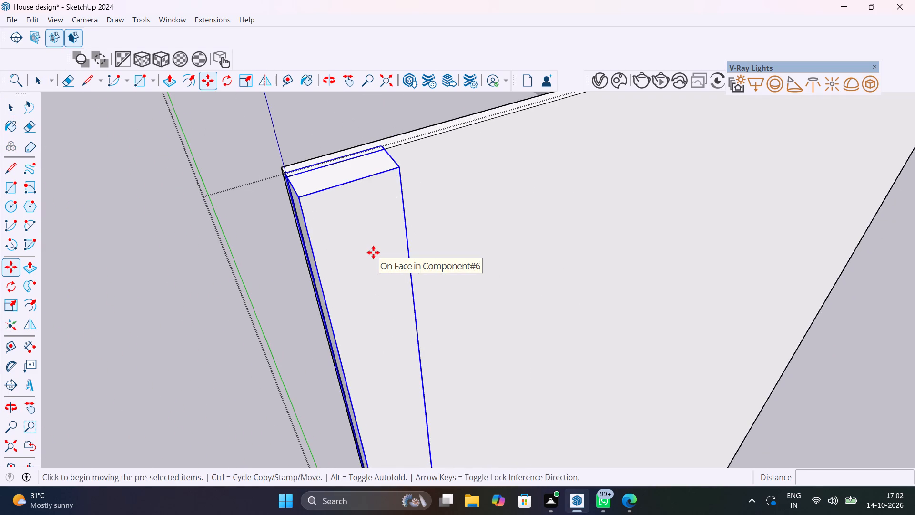
left_click(287, 180)
scroll(370, 180, "down", 14)
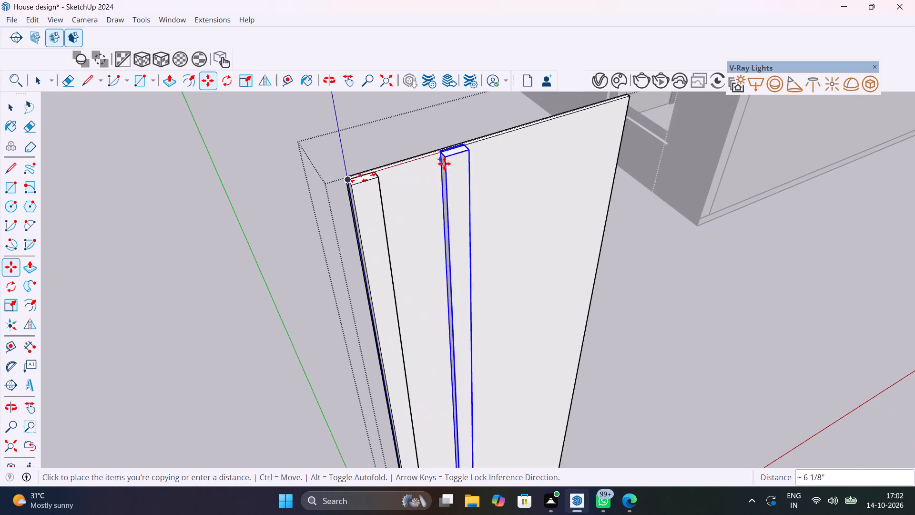
key("Escape")
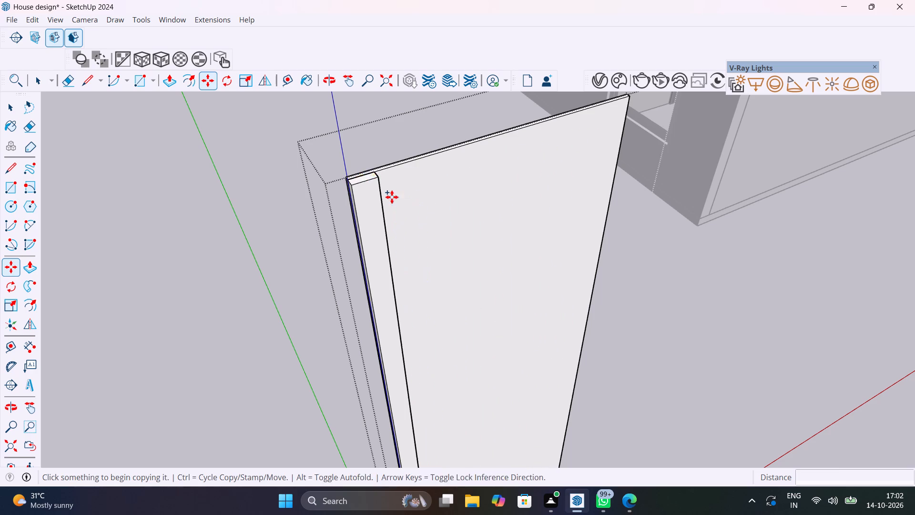
scroll(382, 173, "up", 13)
left_click(354, 166)
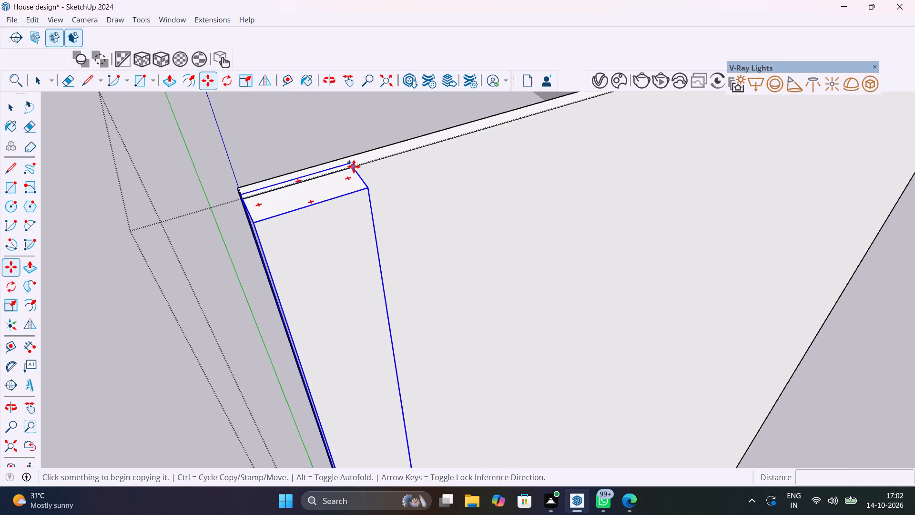
scroll(497, 165, "down", 15)
middle_click_drag(512, 165, 325, 271, "shift")
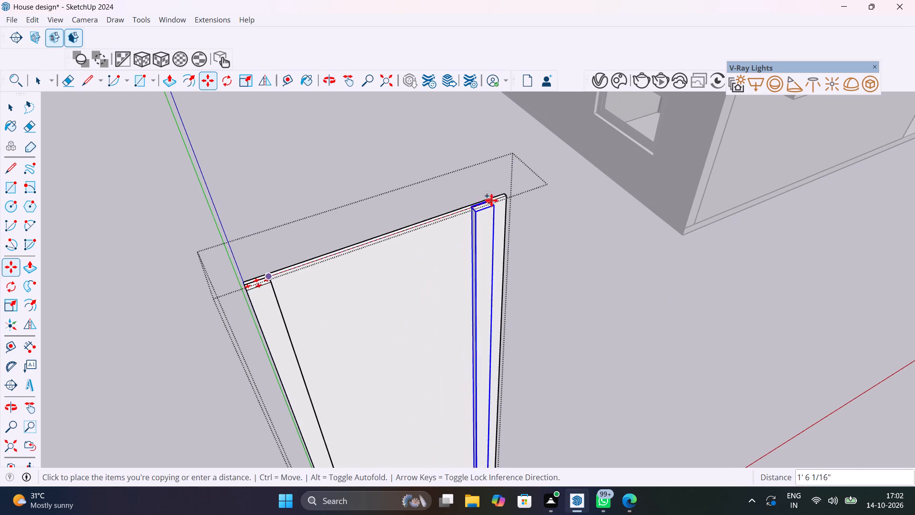
scroll(494, 201, "up", 14)
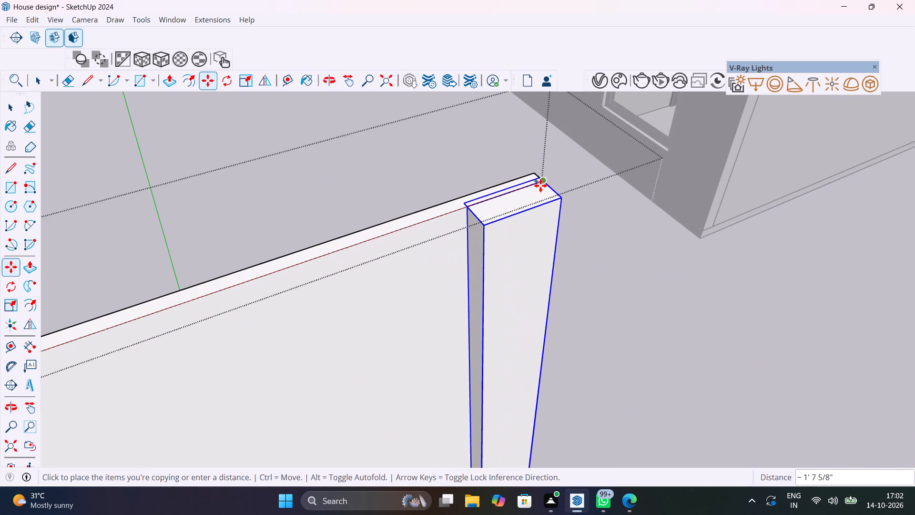
left_click(540, 185)
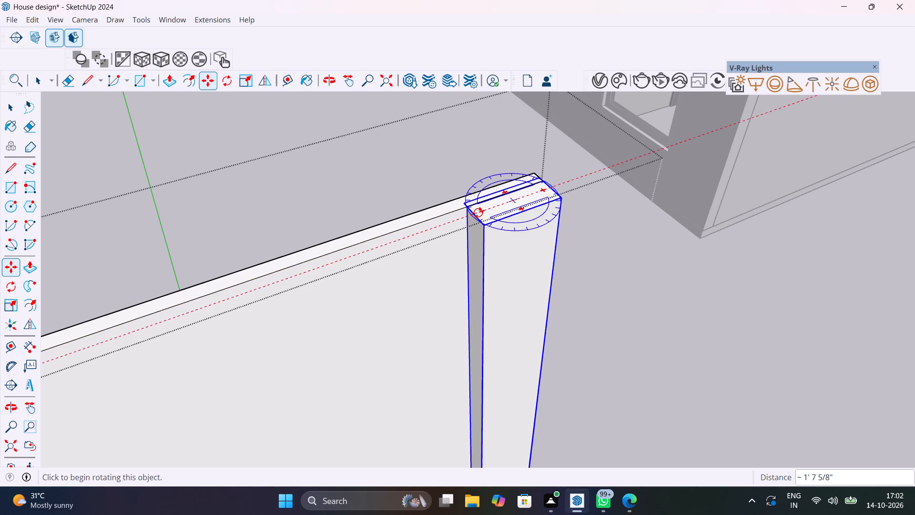
Fill the gap between the two edge slats with evenly divided copies, trying 5, 7, 6 and 4 divisions before settling on 5.
scroll(478, 213, "down", 16)
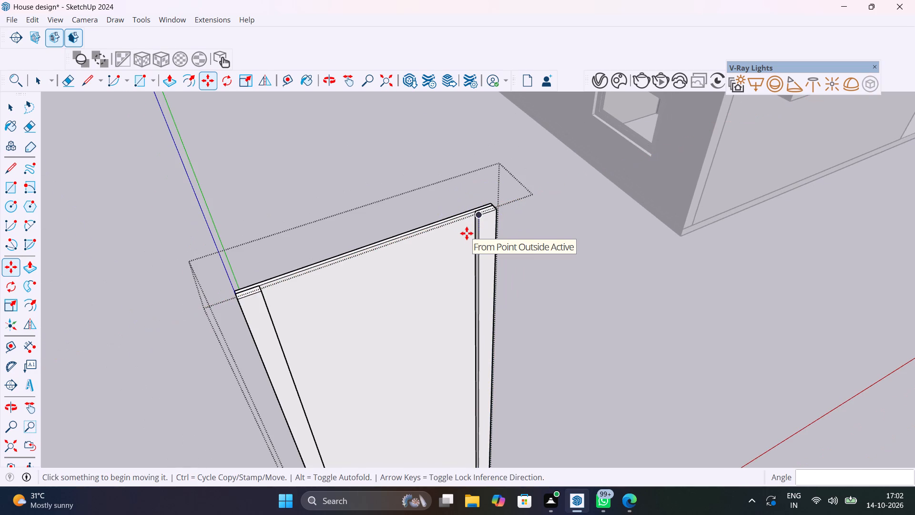
type("5/")
key("Return")
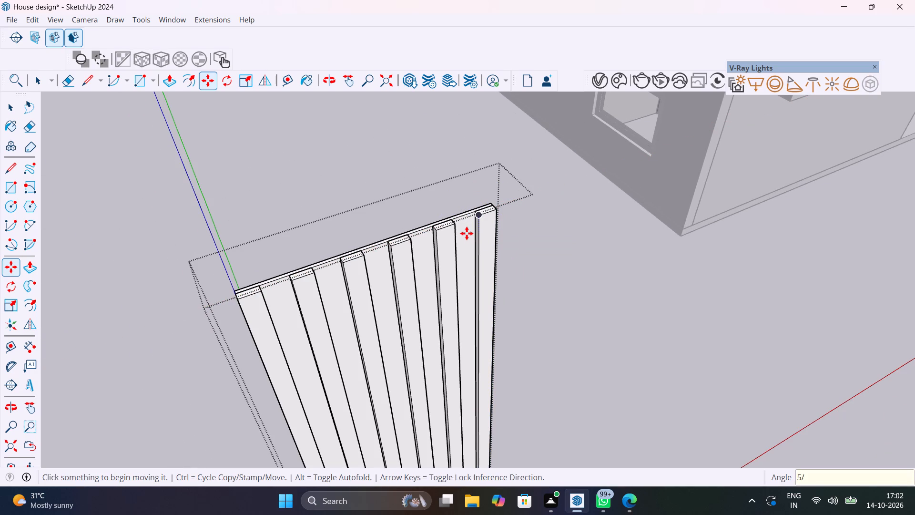
type("7/")
key("Return")
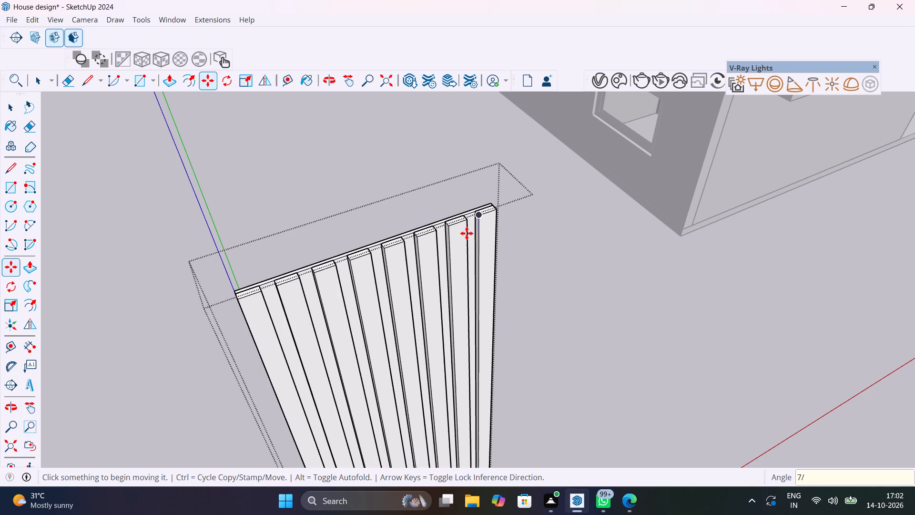
type("6/")
key("Return")
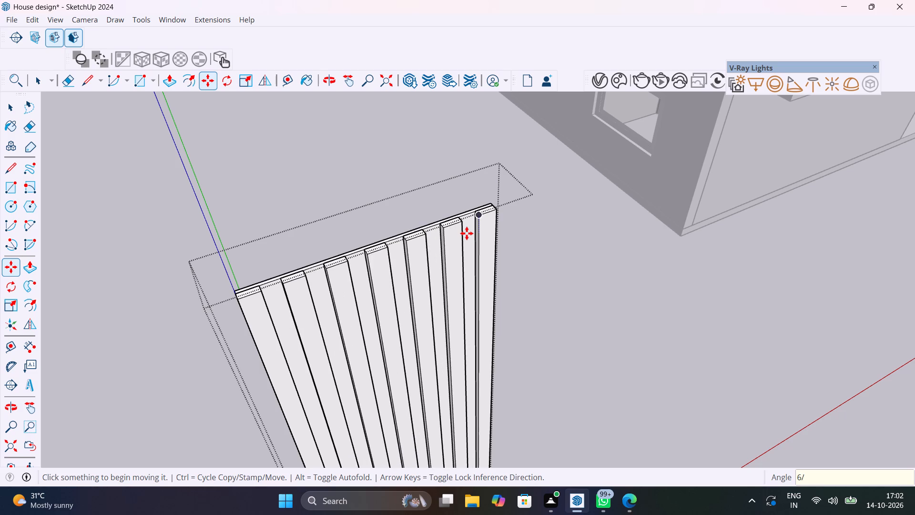
type("4/")
key("Return")
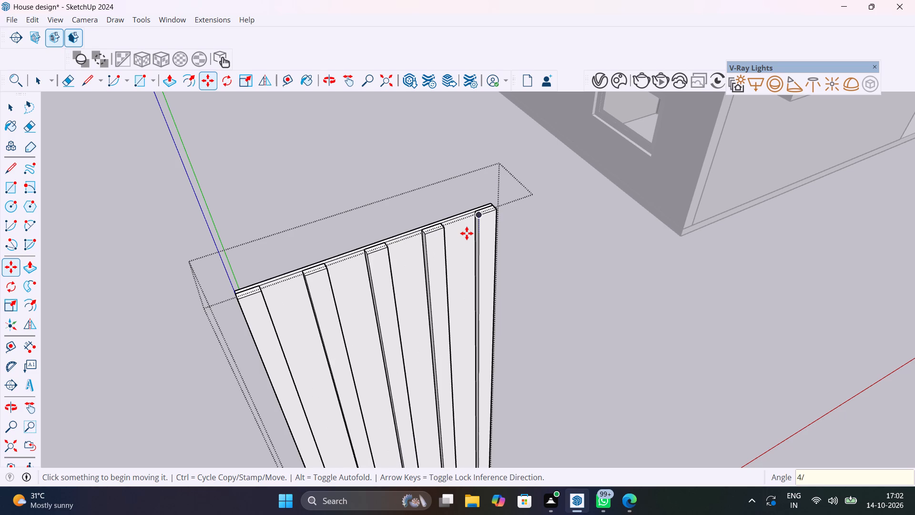
type("5/")
key("Return")
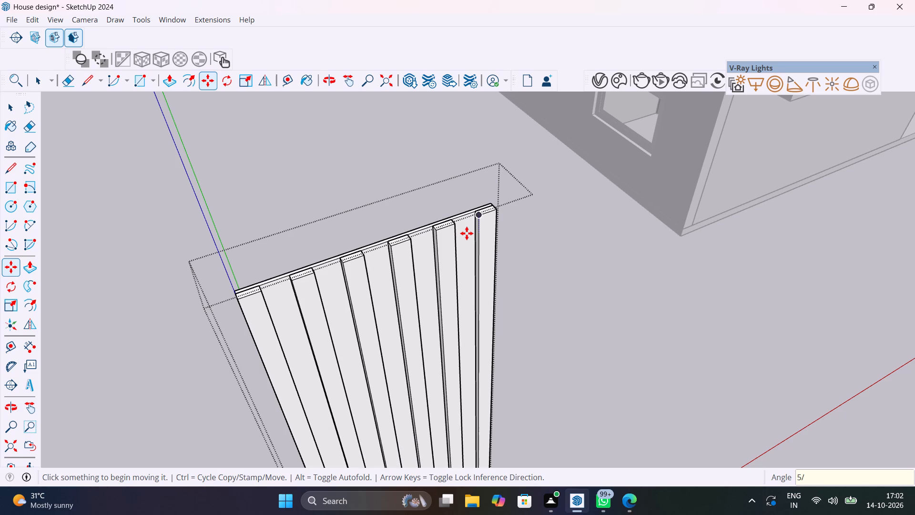
scroll(464, 369, "down", 7)
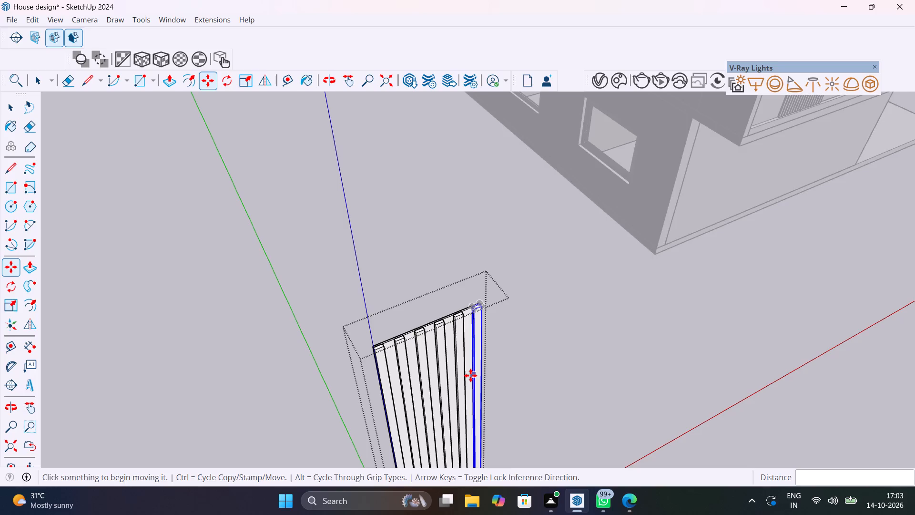
scroll(428, 353, "up", 9)
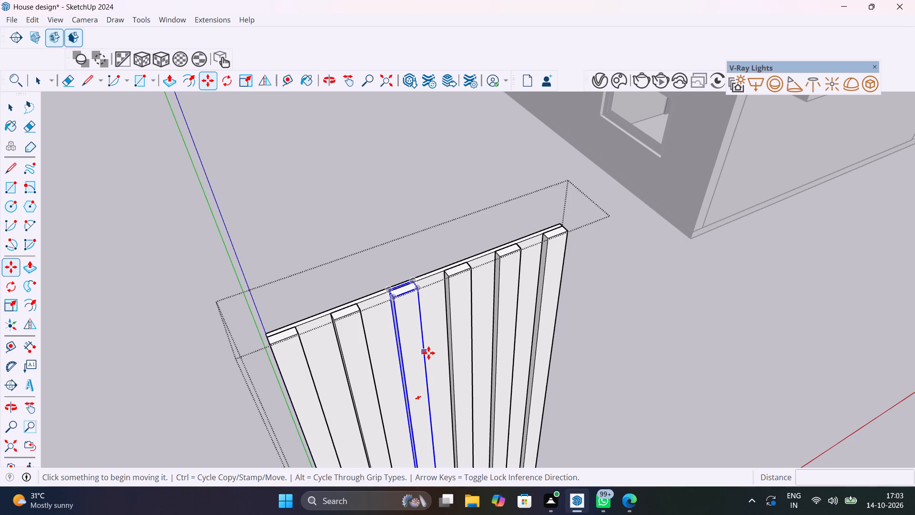
key("space")
left_click(587, 371)
Move the existing slatted panel off the balcony facade to the open space beside the house's side wall.
scroll(589, 362, "down", 7)
middle_click_drag(589, 364, 529, 301)
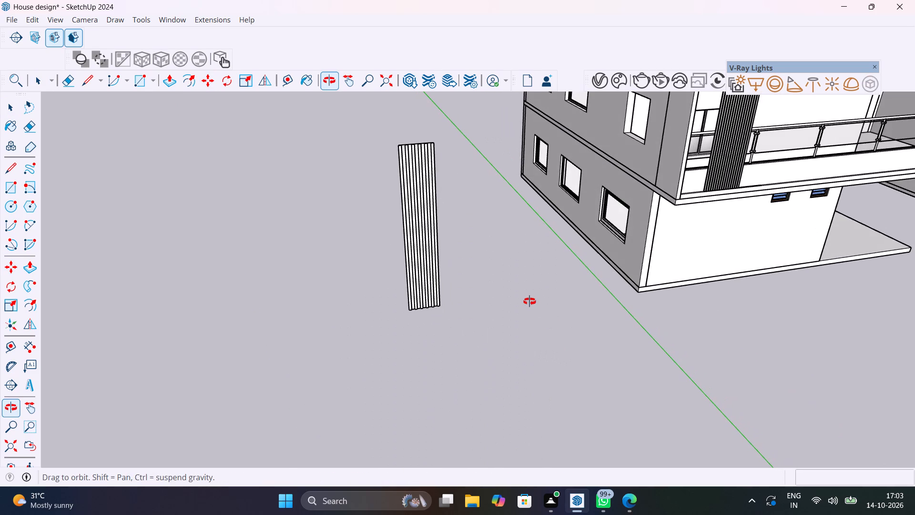
middle_click_drag(529, 301, 405, 377)
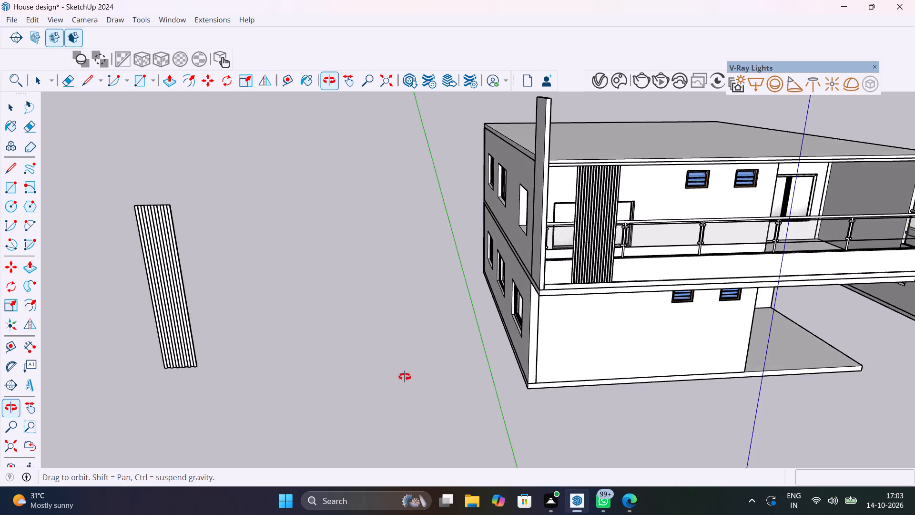
middle_click_drag(405, 377, 364, 397)
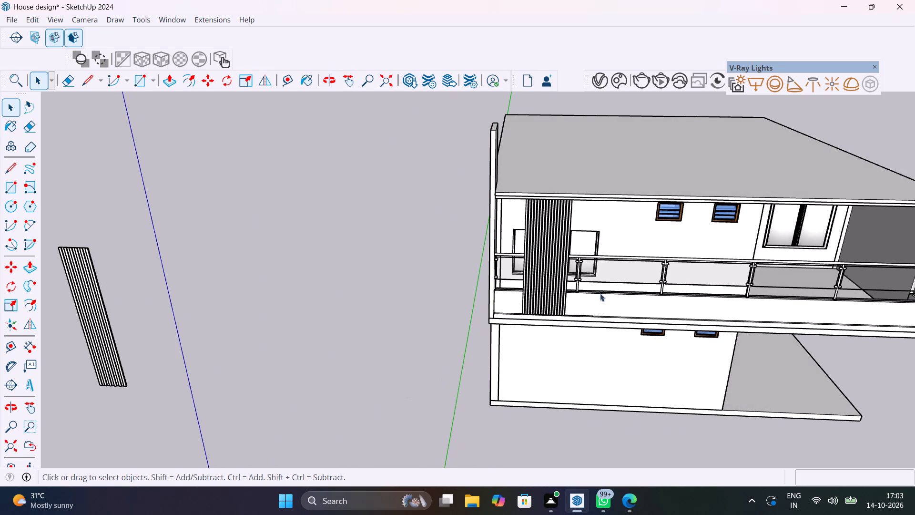
scroll(550, 254, "up", 10)
left_click(551, 255)
scroll(551, 255, "down", 5)
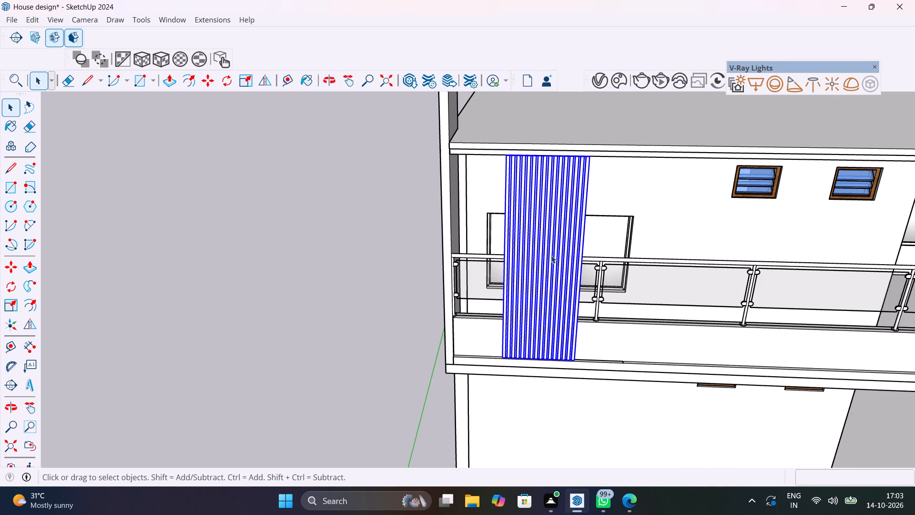
key("m")
left_click(579, 360)
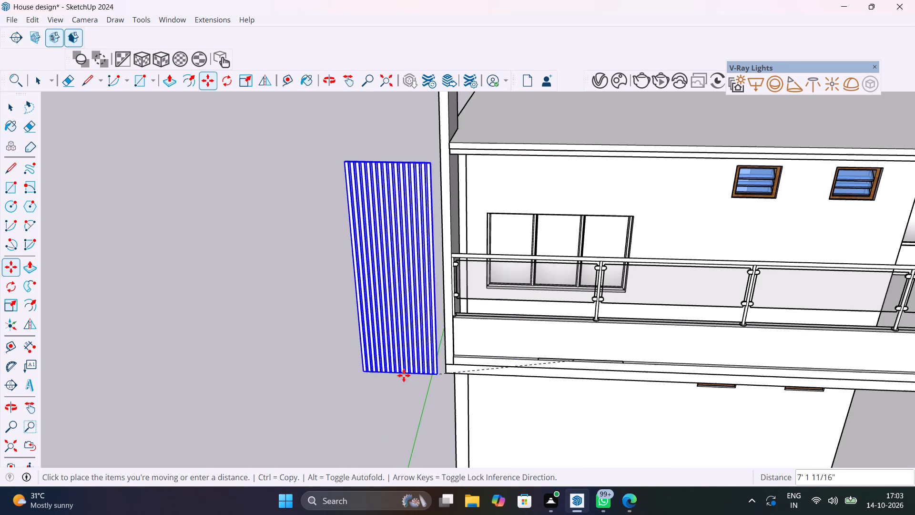
left_click(375, 380)
key("space")
left_click(271, 390)
Copy the reworked freestanding slatted panel onto the balcony facade, placing its bottom corner at the edge mark left on the ledge.
scroll(280, 401, "down", 6)
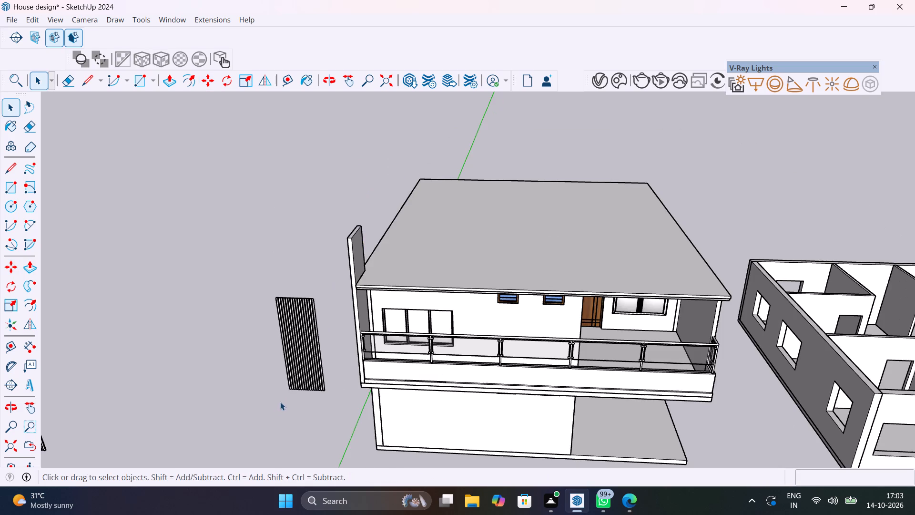
middle_click_drag(240, 361, 407, 306, "shift")
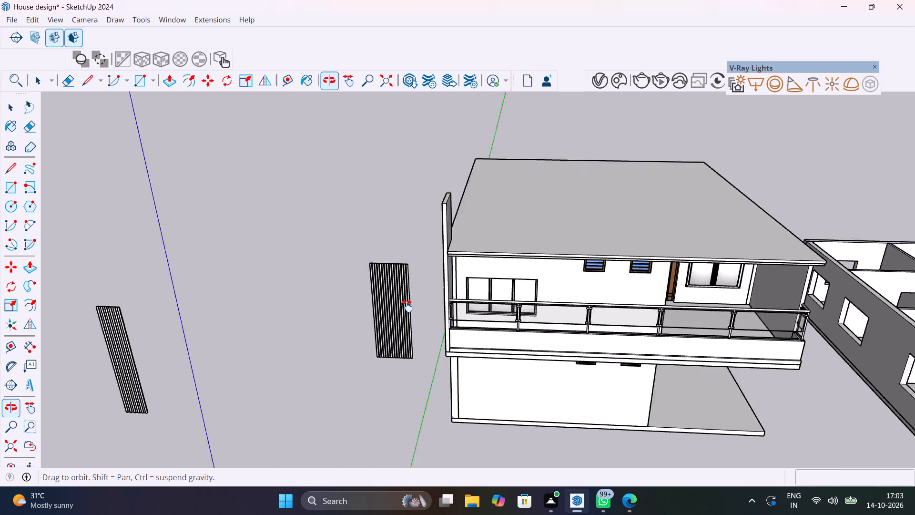
middle_click_drag(407, 306, 513, 286, "shift")
scroll(287, 324, "up", 9)
left_click(287, 325)
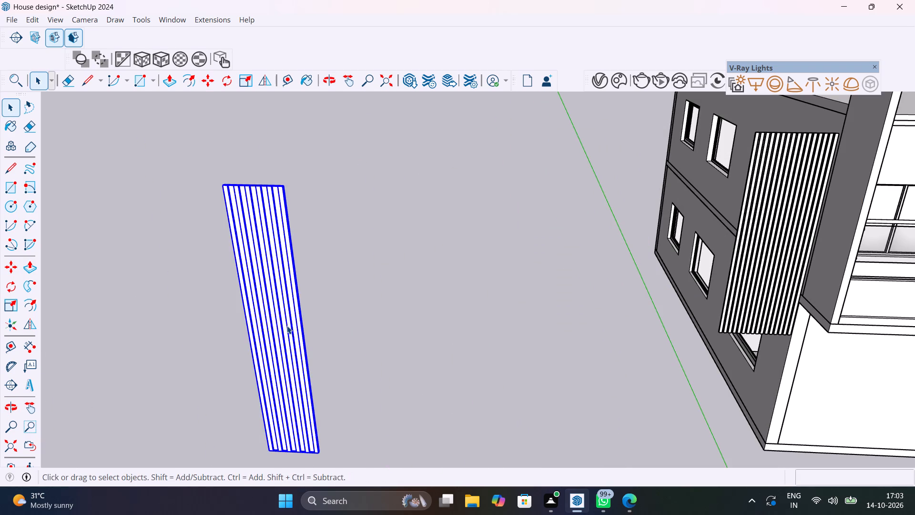
key("m")
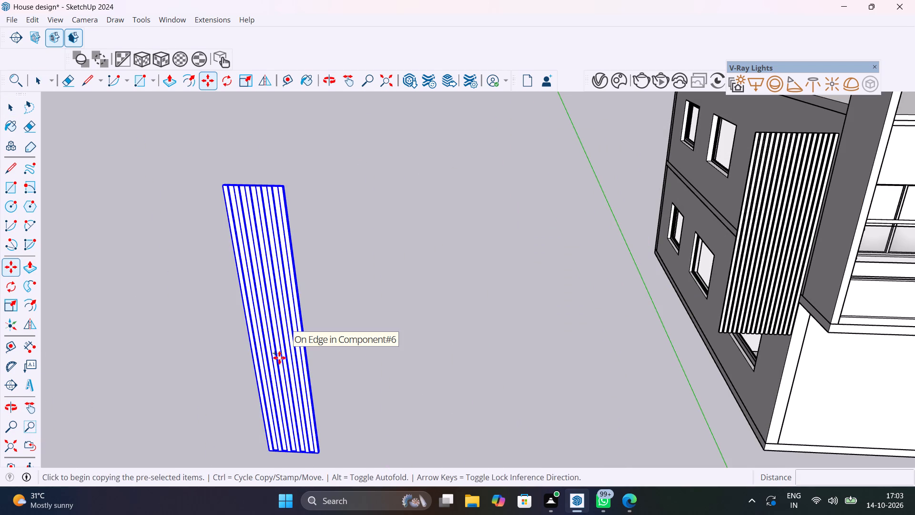
middle_click_drag(286, 407, 443, 363)
scroll(517, 423, "up", 10)
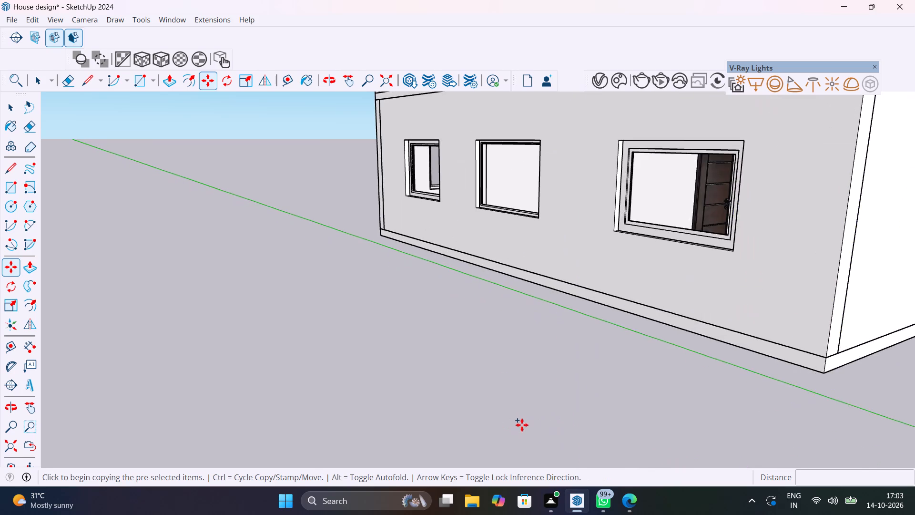
scroll(522, 424, "down", 6)
left_click(553, 465)
scroll(640, 396, "down", 5)
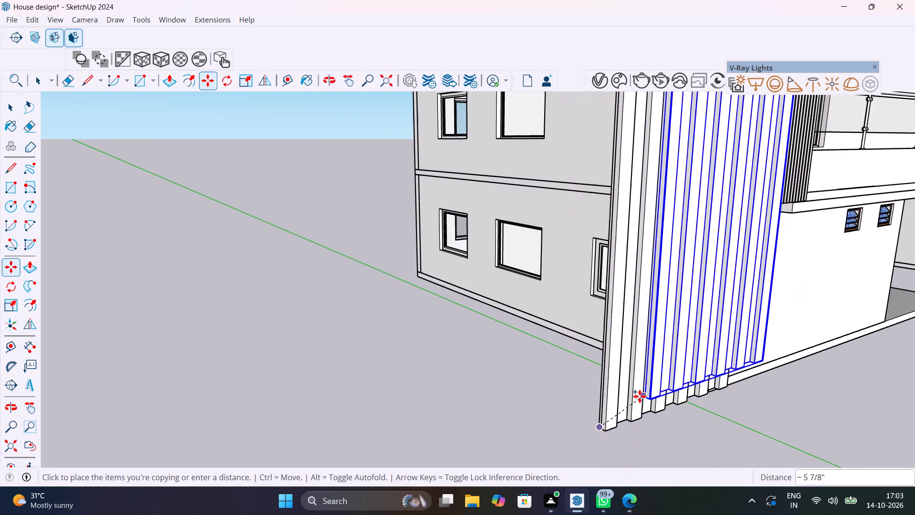
scroll(640, 396, "down", 10)
middle_click_drag(653, 403, 298, 514, "shift")
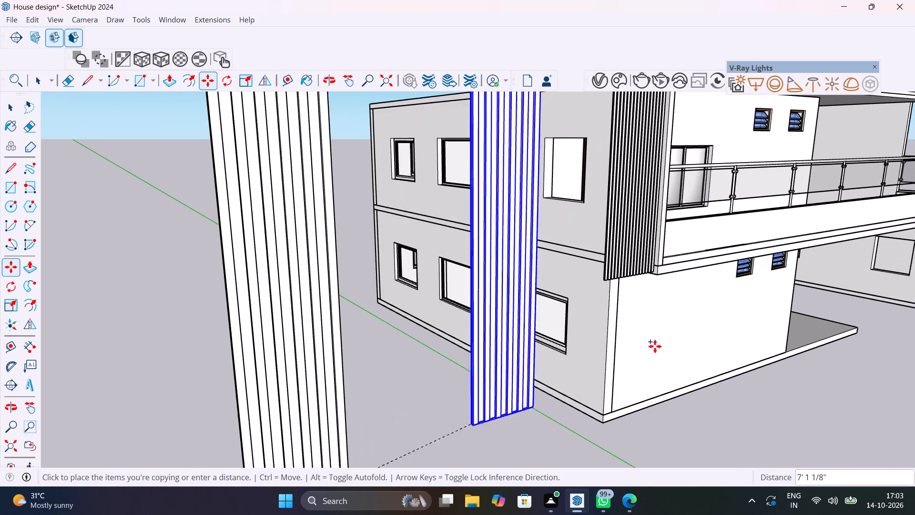
scroll(755, 211, "up", 11)
middle_click_drag(755, 211, 729, 308)
scroll(755, 210, "down", 1)
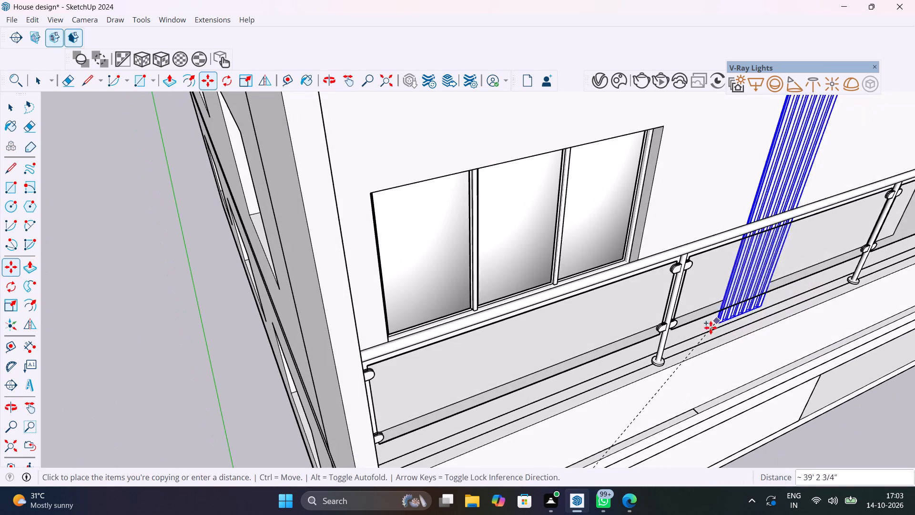
middle_click_drag(706, 402, 699, 354, "shift")
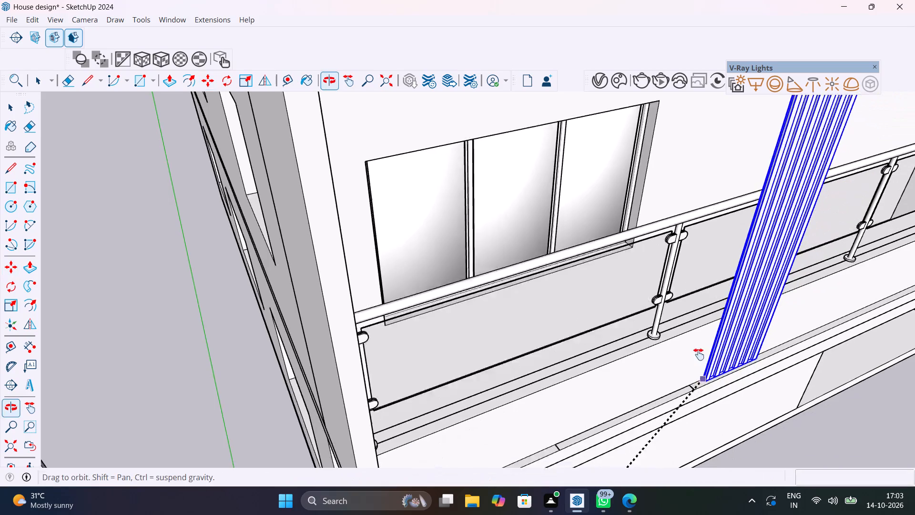
middle_click_drag(699, 354, 689, 269, "shift")
scroll(551, 325, "up", 11)
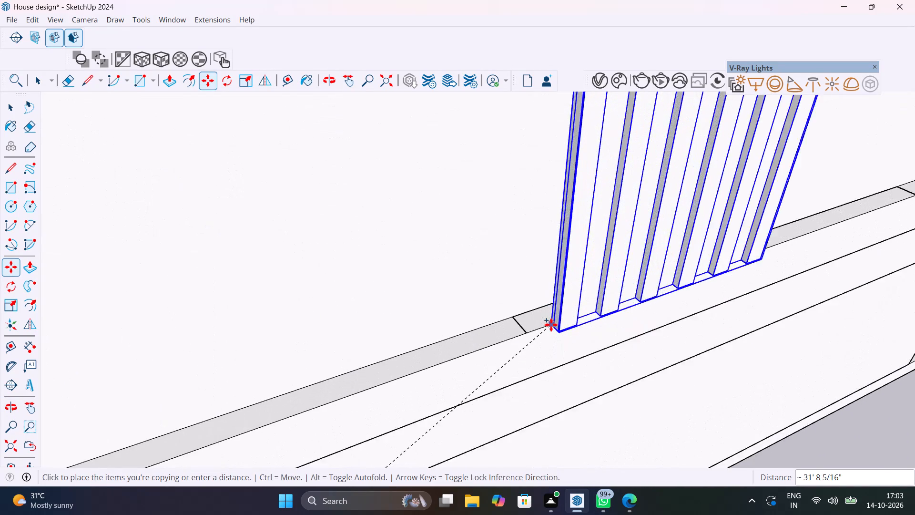
scroll(551, 325, "up", 6)
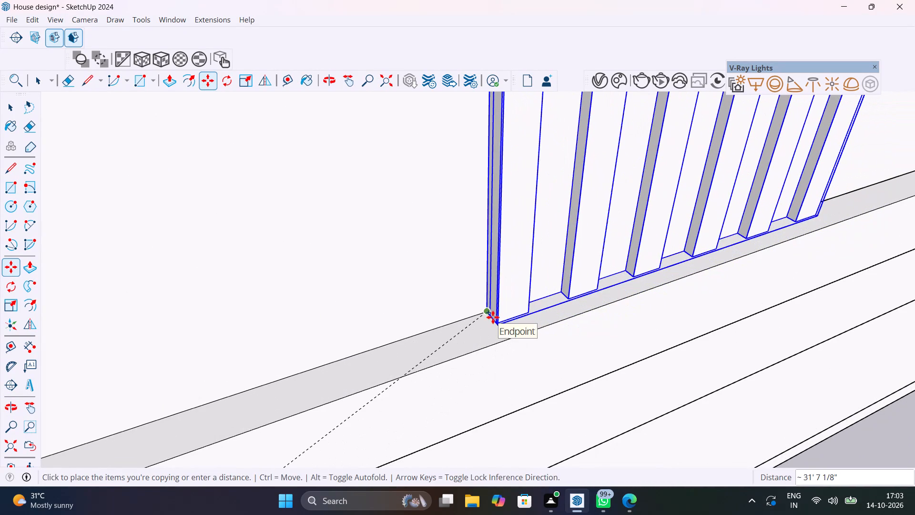
left_click(493, 317)
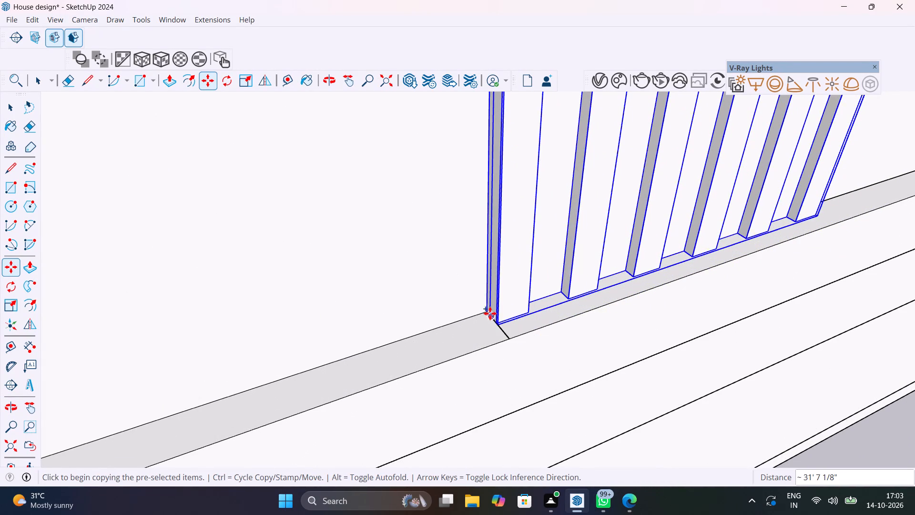
Copy the facade panel about 1' 10" along the balcony ledge so the second copy stands directly beside the first.
left_click(490, 313)
scroll(664, 282, "down", 1)
middle_click_drag(664, 282, 191, 412)
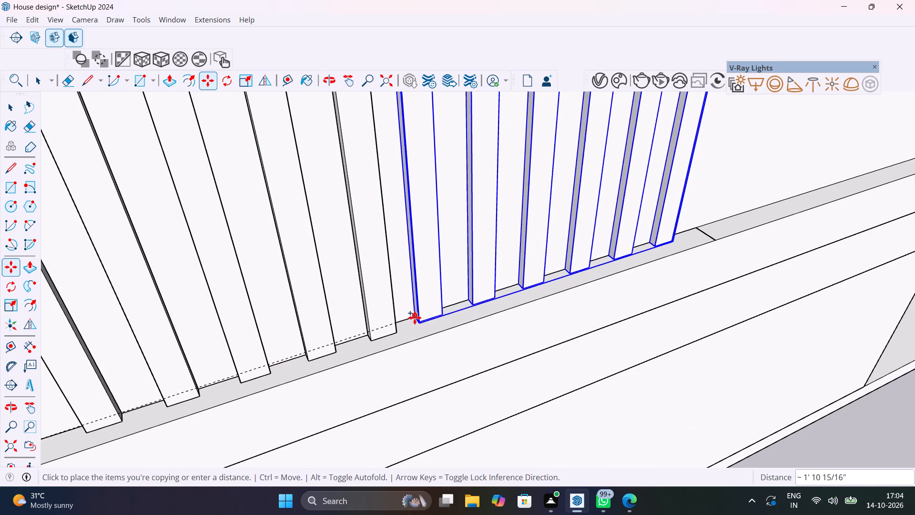
left_click(403, 323)
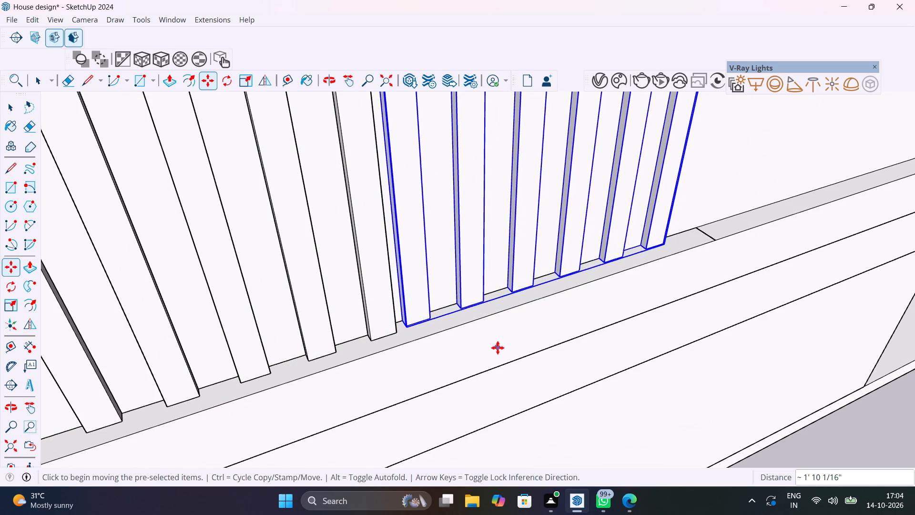
scroll(498, 348, "down", 14)
key("space")
left_click(817, 427)
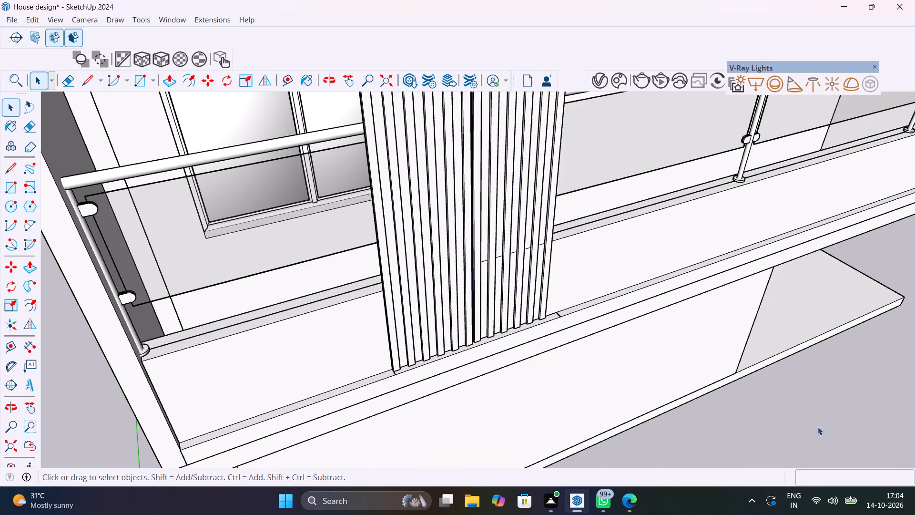
Move the old slatted panel about 21' 11" farther away from the house's side wall.
middle_click_drag(744, 411, 643, 370)
scroll(643, 370, "down", 7)
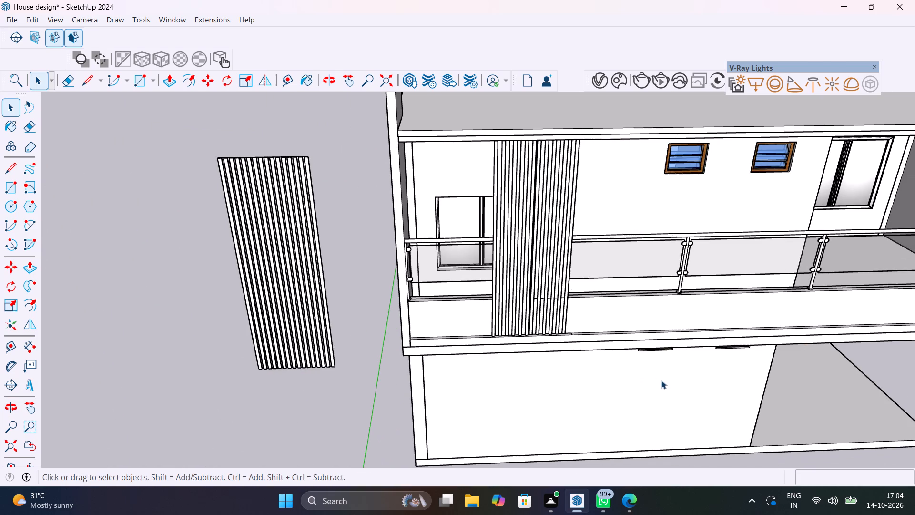
scroll(556, 361, "down", 5)
middle_click_drag(602, 371, 553, 330)
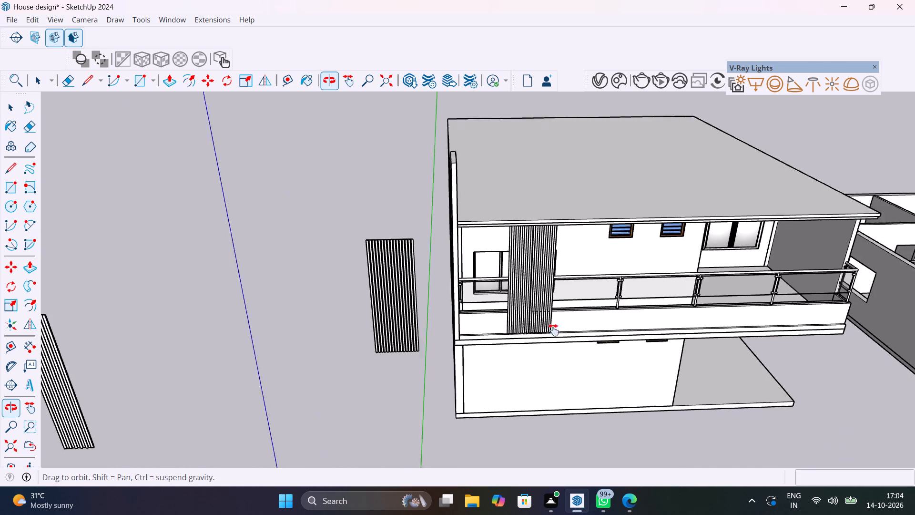
middle_click_drag(553, 330, 560, 346)
left_click(351, 274)
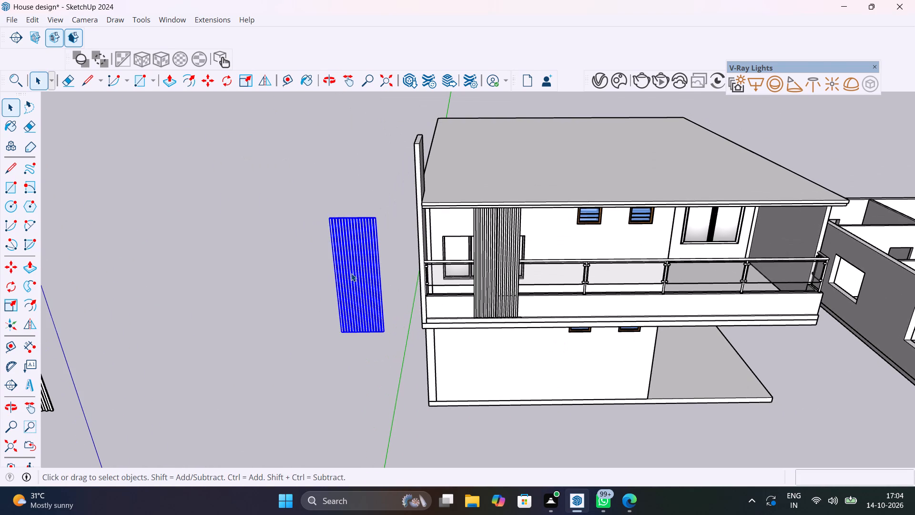
key("m")
left_click(347, 336)
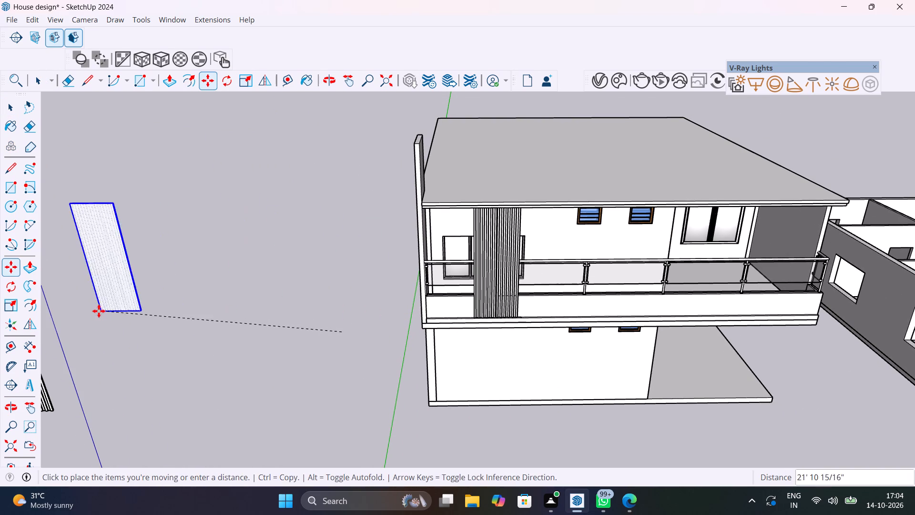
left_click(99, 310)
key("space")
left_click(349, 329)
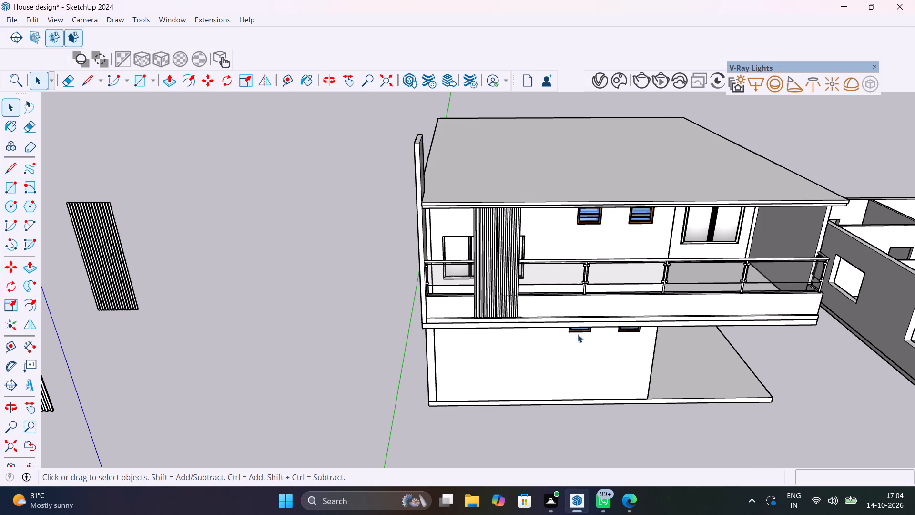
Import the Wood Dark 02 100cm material from the Cosmos Browser into the V-Ray scene materials.
scroll(515, 256, "up", 4)
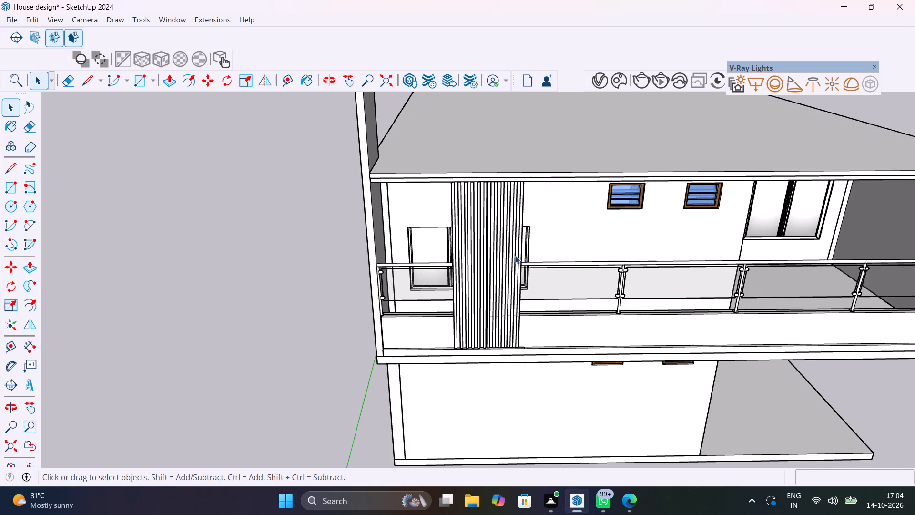
scroll(515, 256, "up", 2)
left_click(605, 83)
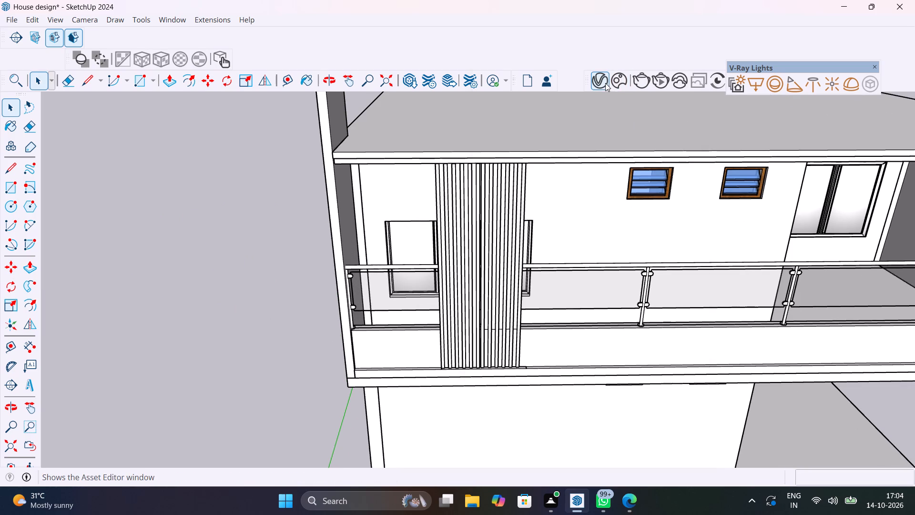
left_click_drag(575, 70, 820, 86)
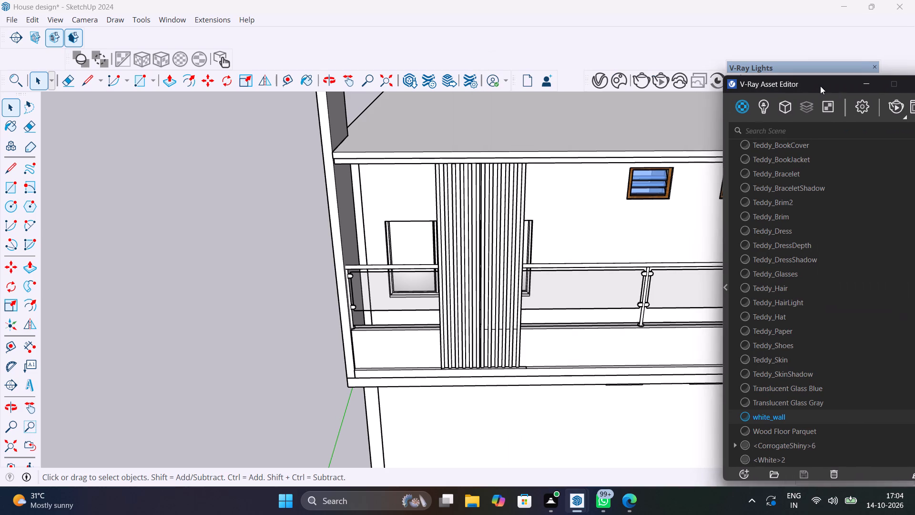
left_click_drag(820, 86, 789, 48)
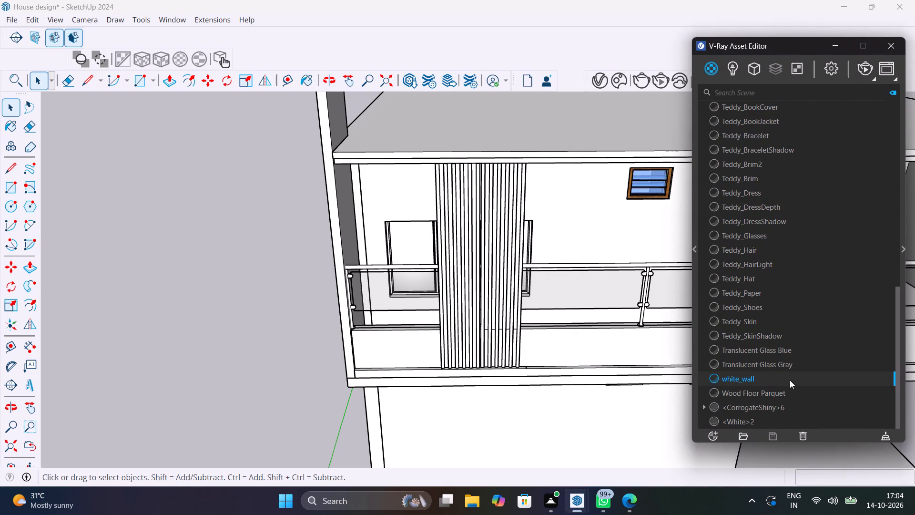
scroll(790, 380, "down", 3)
scroll(790, 380, "up", 19)
scroll(790, 379, "down", 20)
scroll(790, 379, "down", 13)
left_click(619, 81)
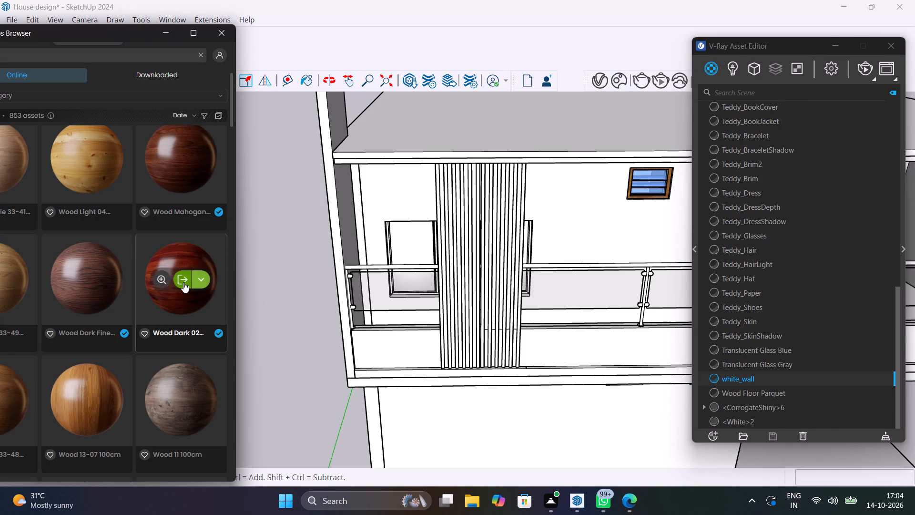
left_click(183, 282)
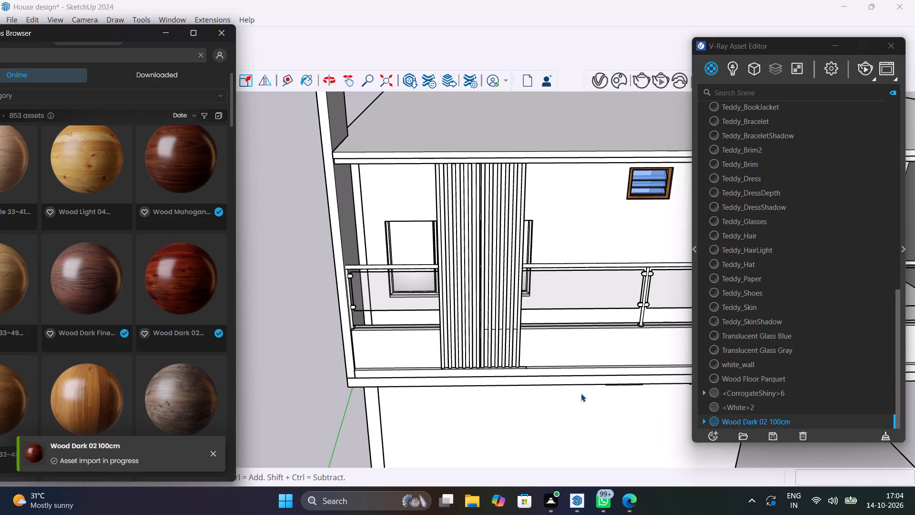
Apply the Wood Dark 02 100cm material to both slatted panels on the balcony facade and close the material windows.
left_click(472, 260)
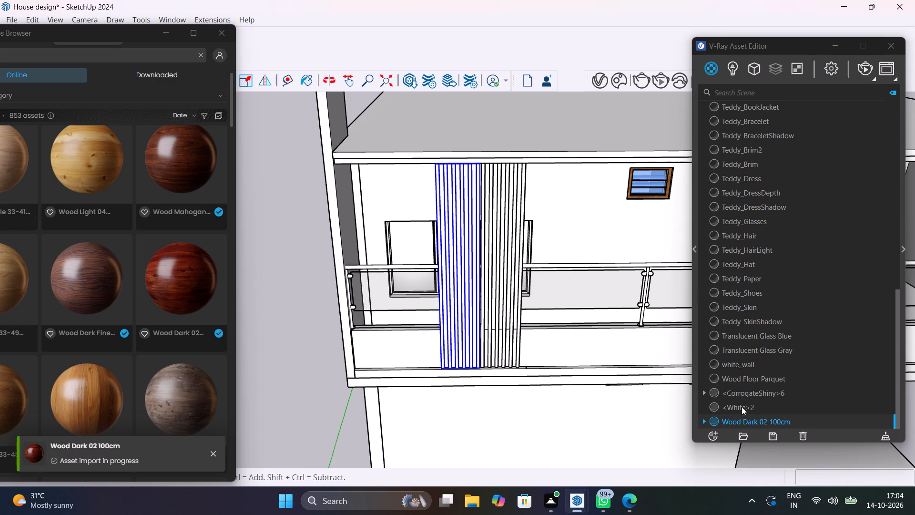
right_click(744, 421)
left_click(773, 286)
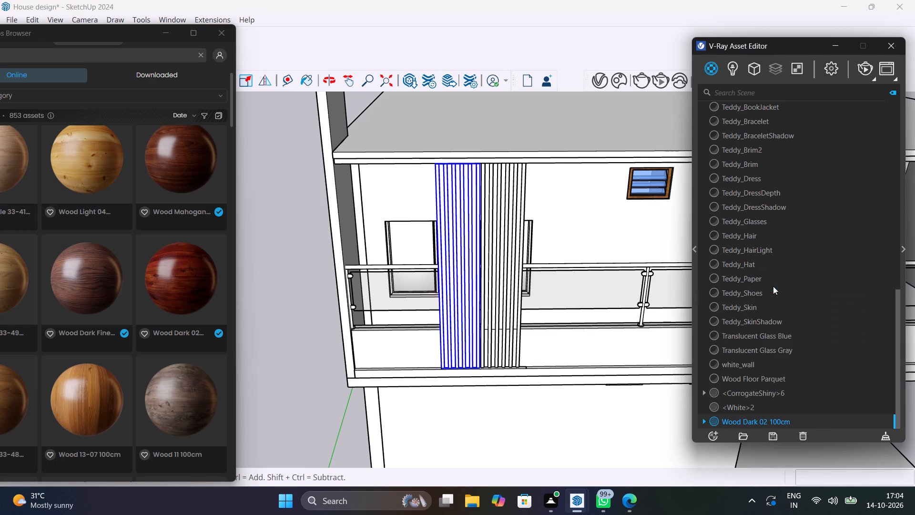
left_click(480, 286)
left_click(504, 284)
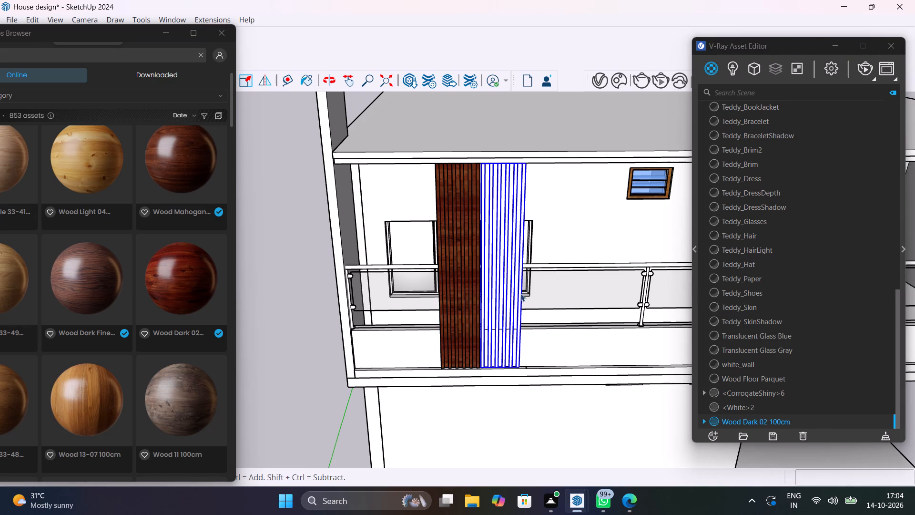
right_click(734, 421)
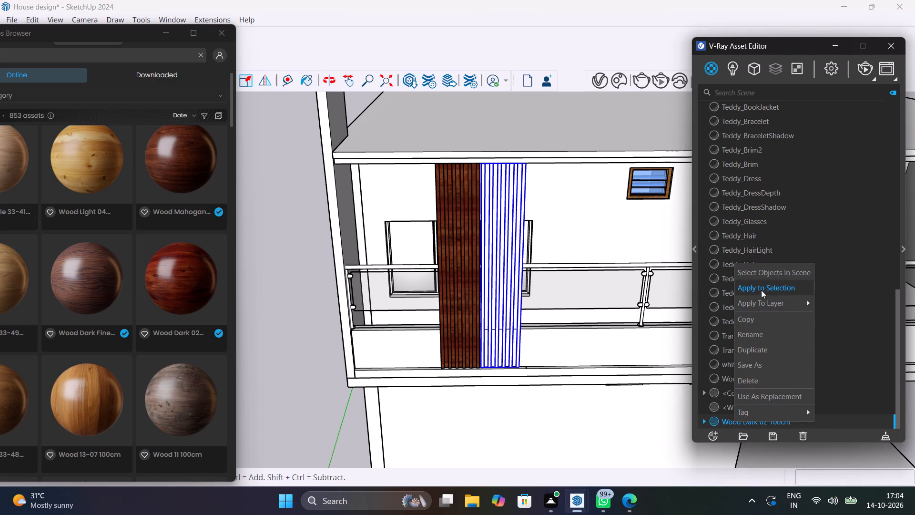
left_click(761, 289)
left_click(295, 251)
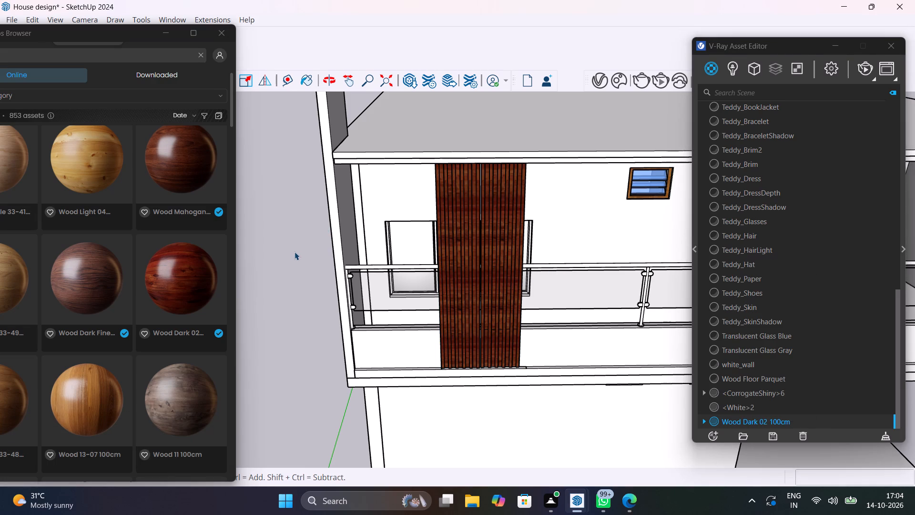
left_click(223, 36)
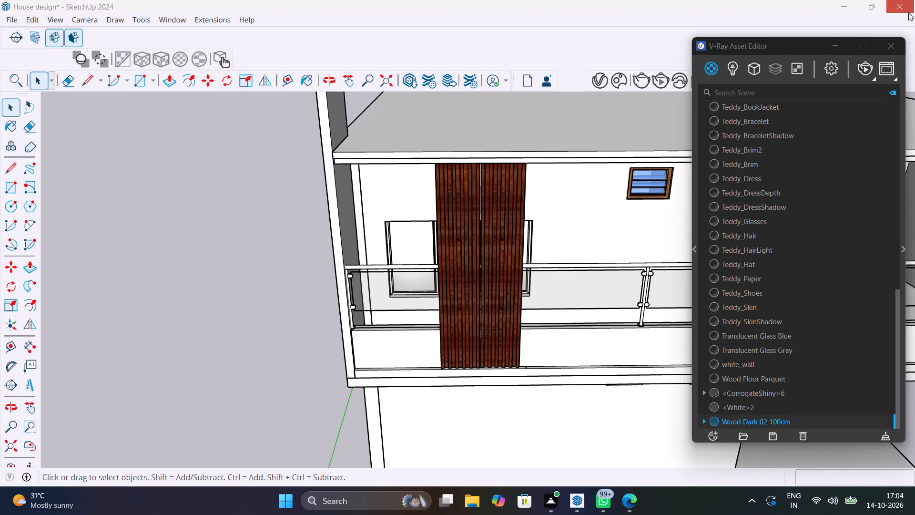
left_click(892, 45)
middle_click_drag(300, 298, 386, 263)
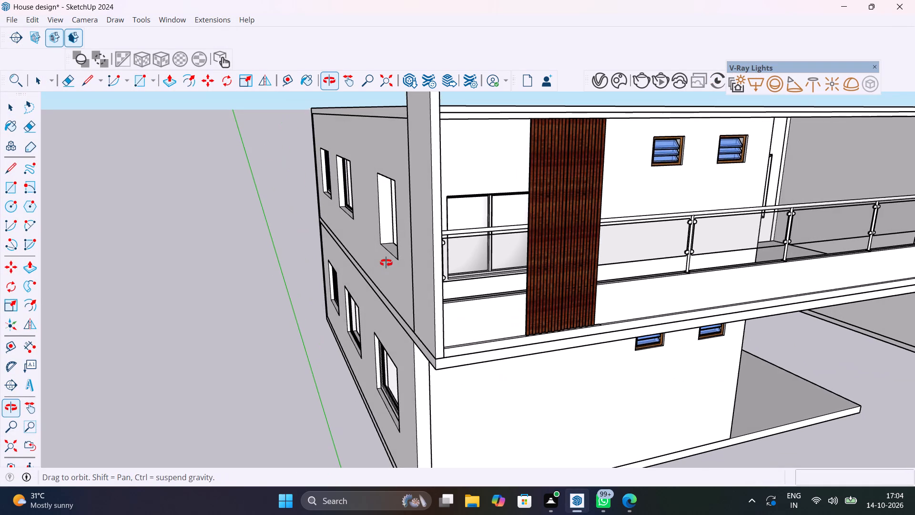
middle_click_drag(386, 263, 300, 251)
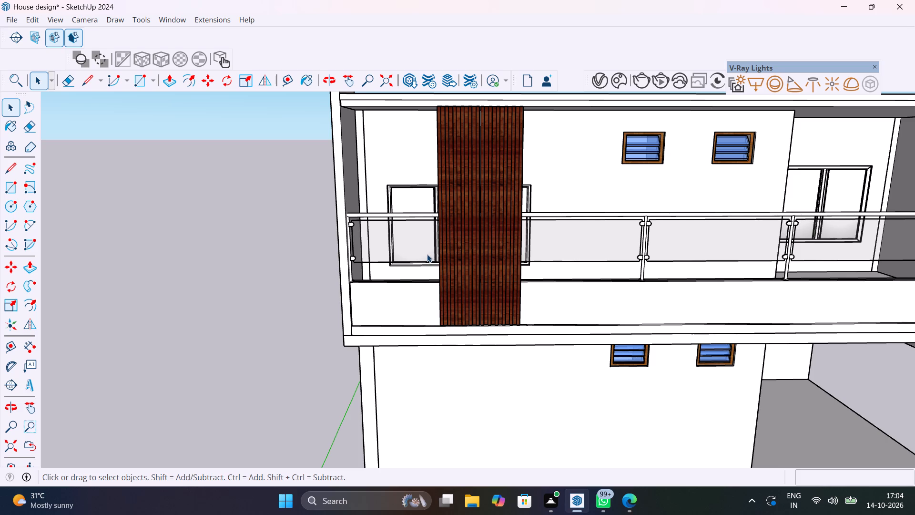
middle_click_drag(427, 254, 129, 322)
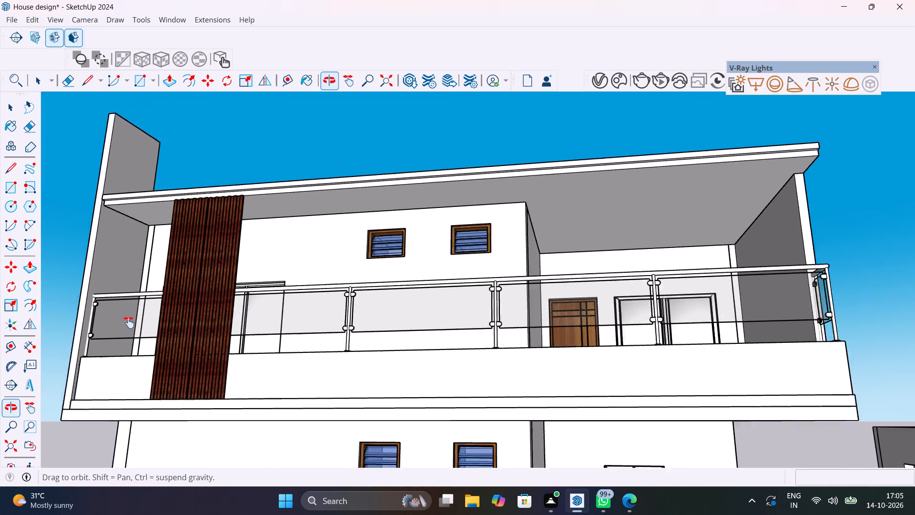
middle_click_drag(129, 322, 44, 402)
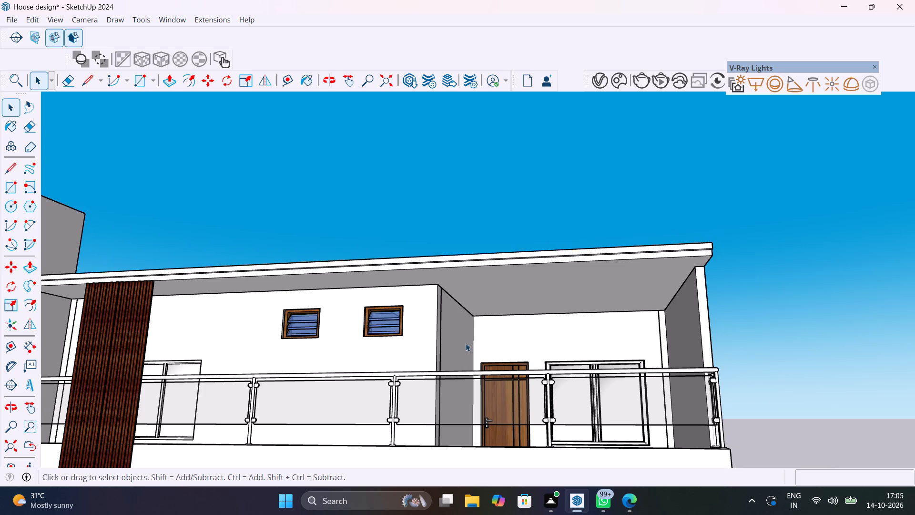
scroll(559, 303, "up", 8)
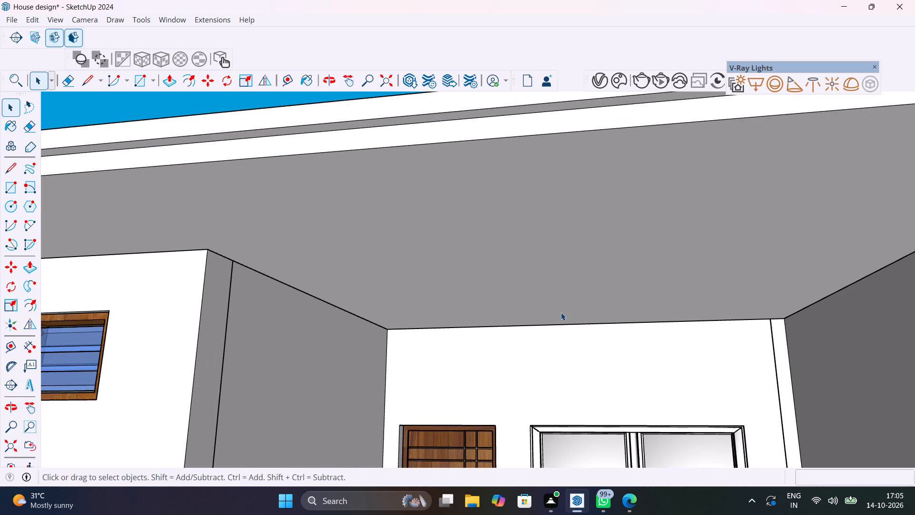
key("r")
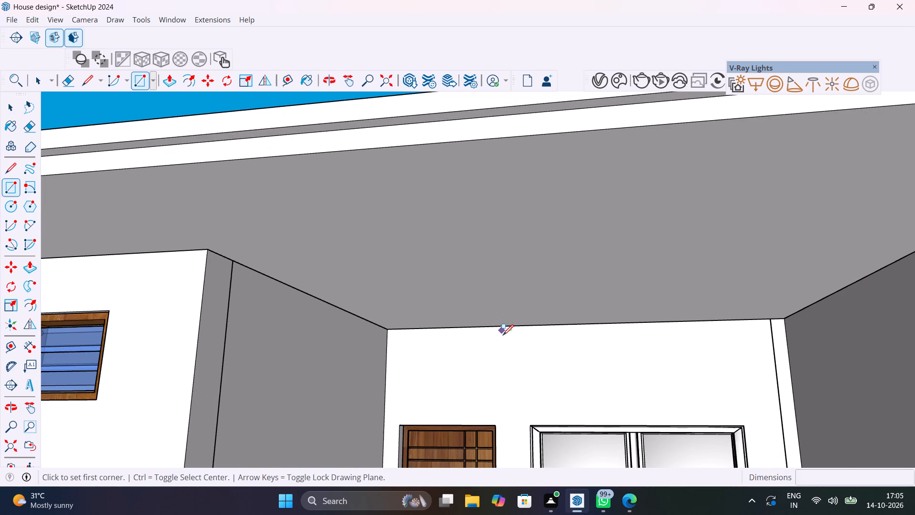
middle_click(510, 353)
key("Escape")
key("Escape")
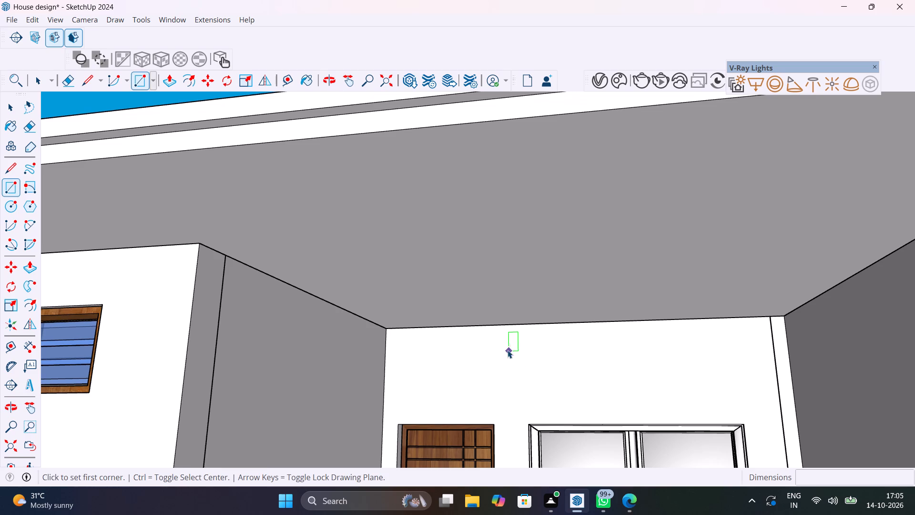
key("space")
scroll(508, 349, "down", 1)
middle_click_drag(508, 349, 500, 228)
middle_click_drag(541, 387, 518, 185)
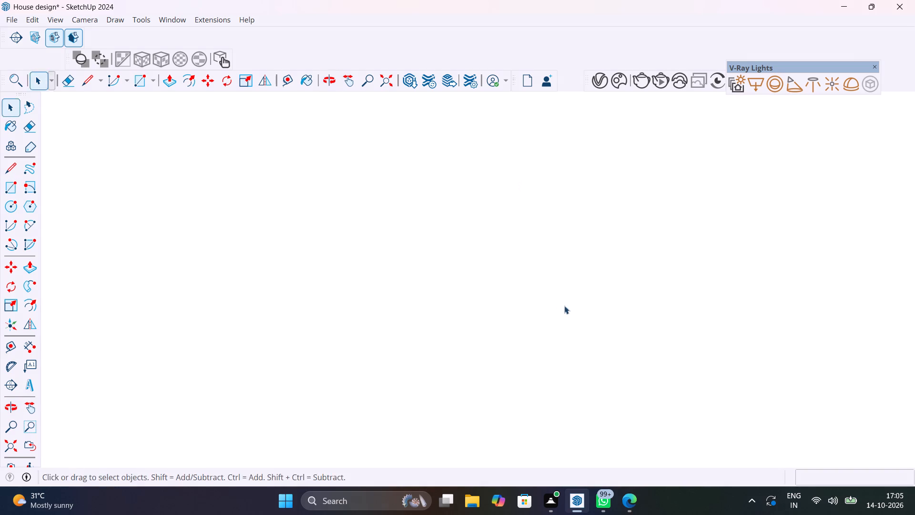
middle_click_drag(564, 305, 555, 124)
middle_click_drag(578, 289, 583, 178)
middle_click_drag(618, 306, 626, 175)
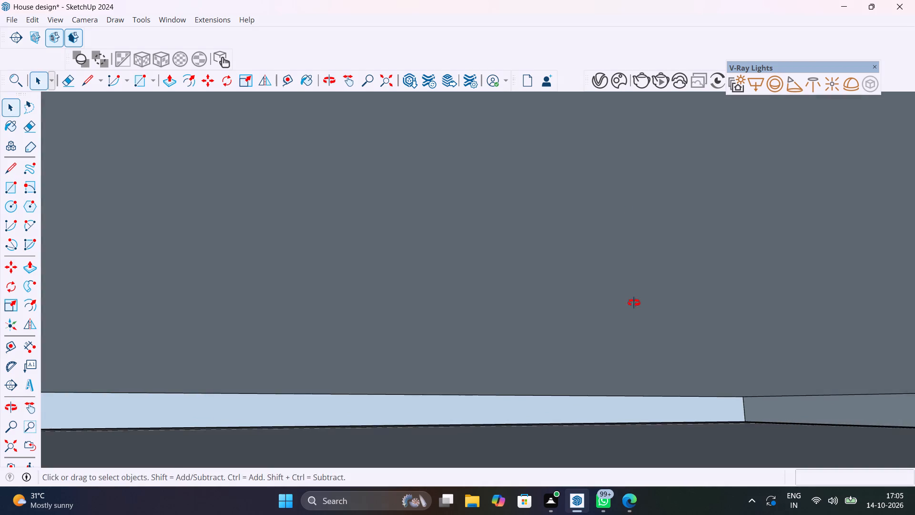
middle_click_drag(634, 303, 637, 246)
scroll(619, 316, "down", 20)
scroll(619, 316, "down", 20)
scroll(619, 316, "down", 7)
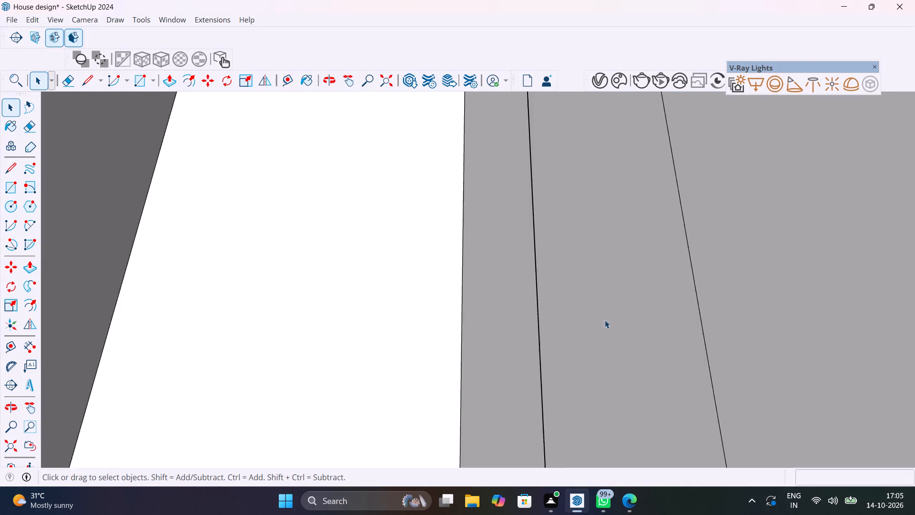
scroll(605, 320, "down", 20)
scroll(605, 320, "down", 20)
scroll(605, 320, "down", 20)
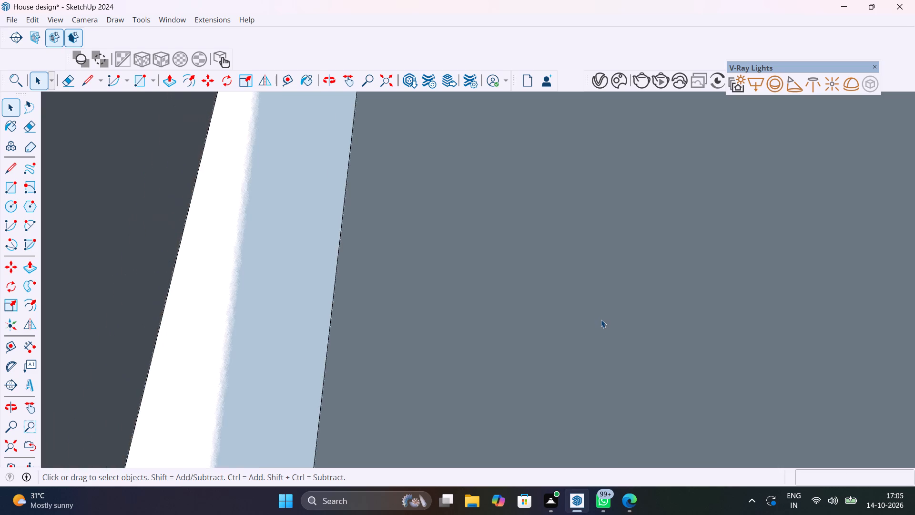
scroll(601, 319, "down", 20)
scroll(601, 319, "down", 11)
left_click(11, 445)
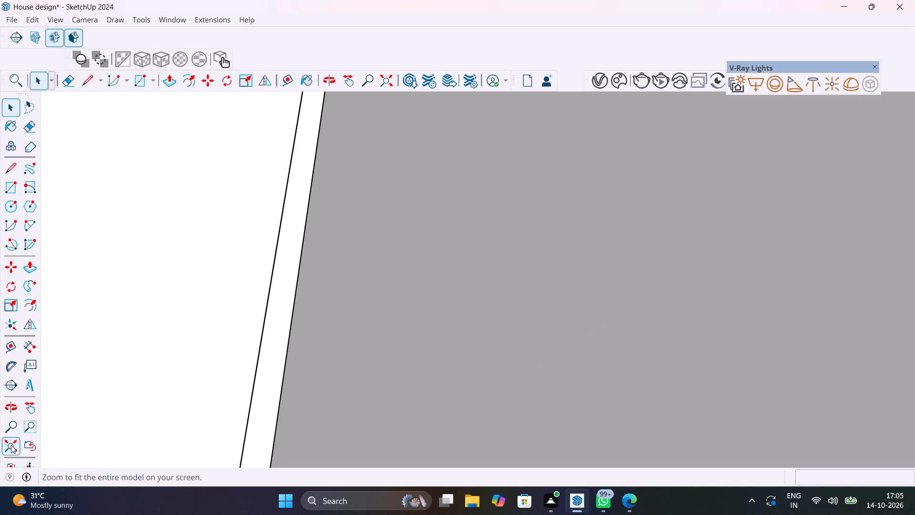
Draw a rectangle about 1' 11" by 6' 3" on the underside of the balcony ceiling, near the double window.
middle_click_drag(474, 383, 471, 514)
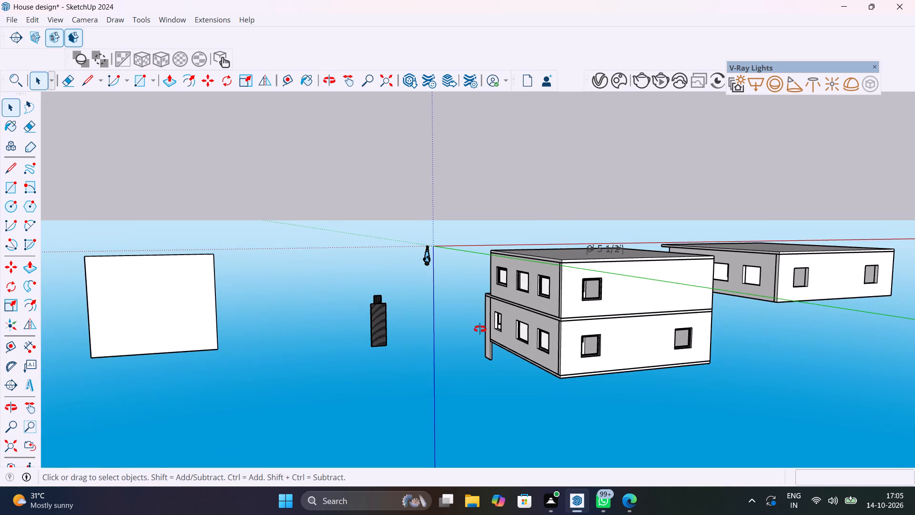
middle_click_drag(480, 329, 774, 358)
scroll(455, 297, "up", 9)
middle_click_drag(456, 317, 548, 283)
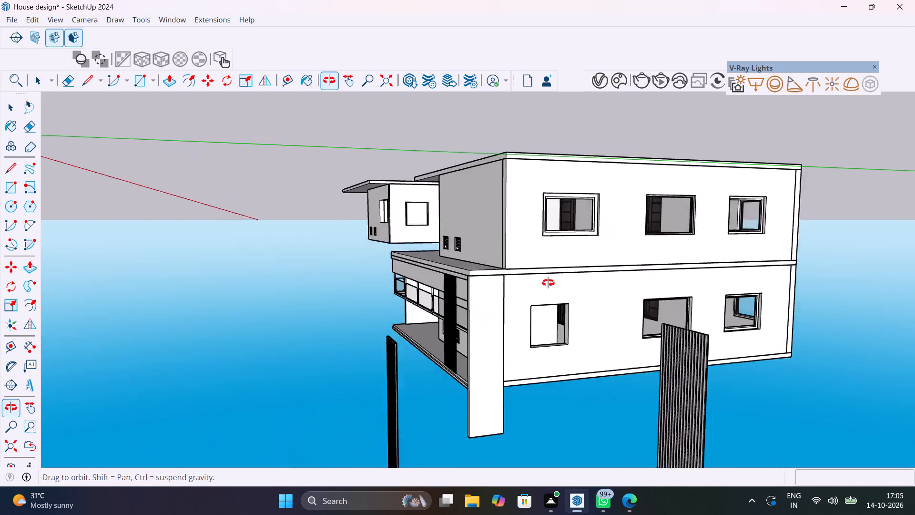
middle_click_drag(548, 283, 737, 335)
scroll(327, 322, "up", 4)
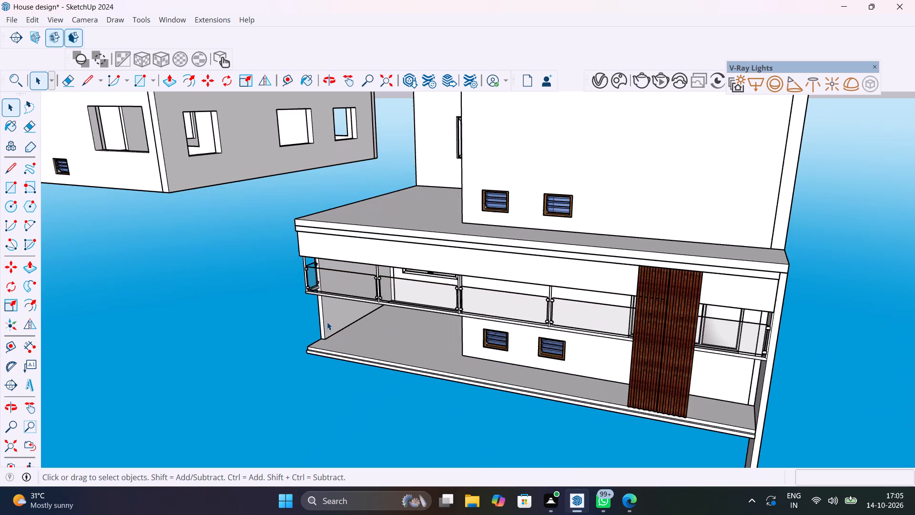
middle_click_drag(381, 336, 604, 258)
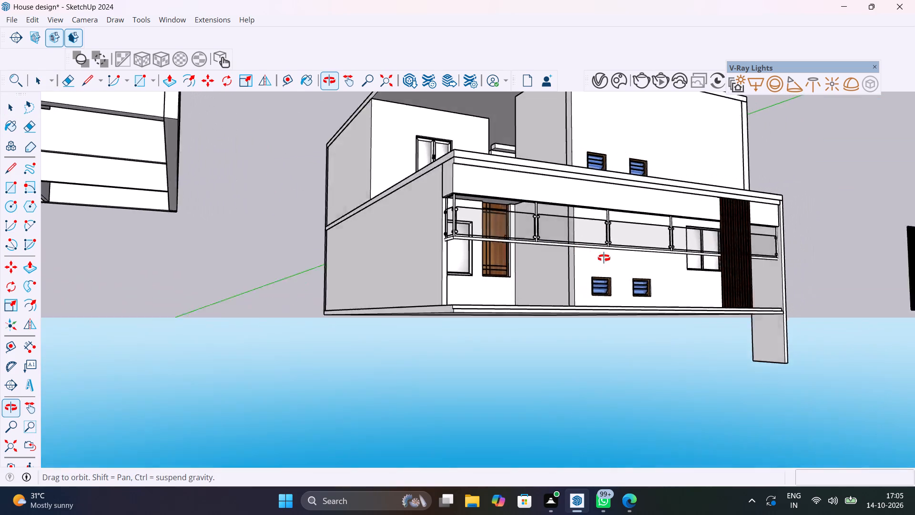
middle_click_drag(604, 258, 558, 327)
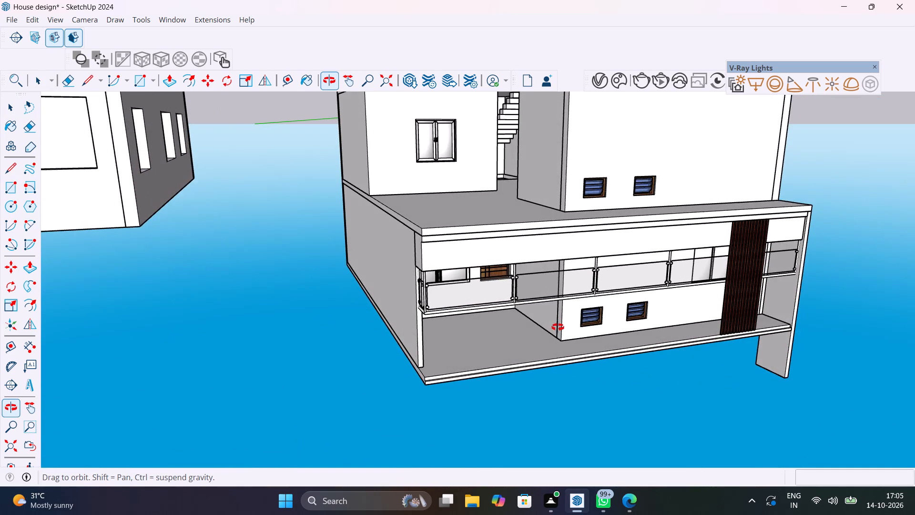
middle_click_drag(558, 327, 542, 348)
scroll(478, 359, "up", 9)
middle_click_drag(489, 360, 495, 331)
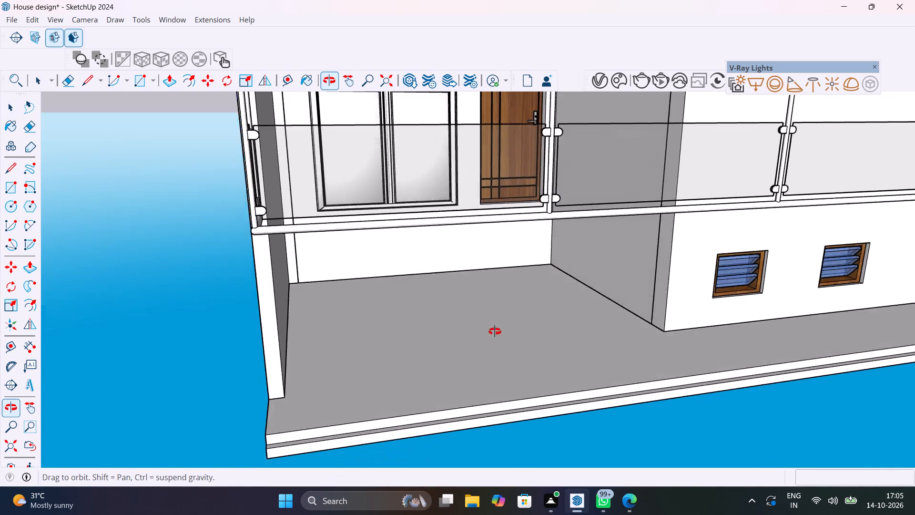
middle_click_drag(495, 331, 453, 368)
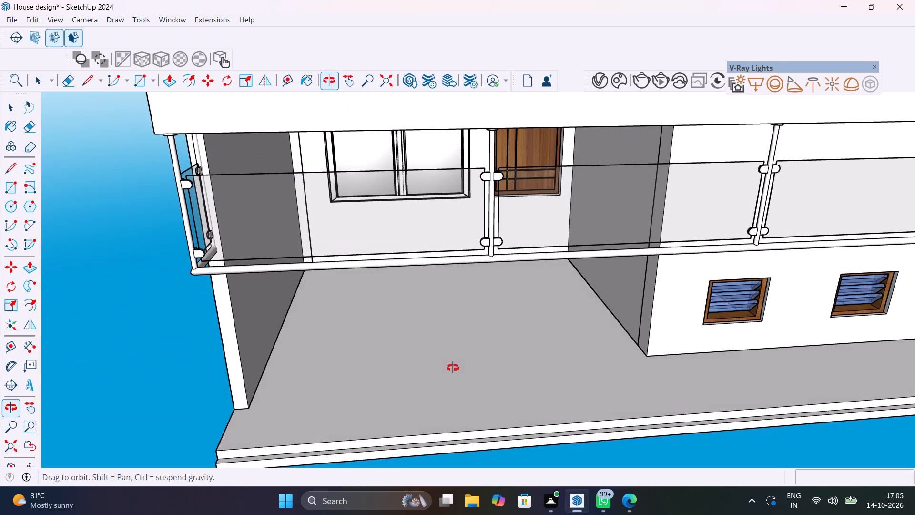
middle_click_drag(453, 368, 411, 320)
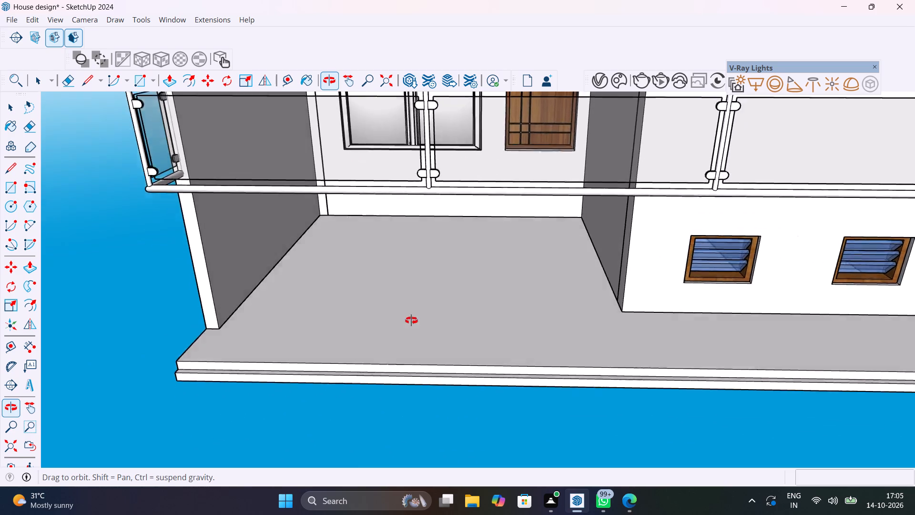
middle_click_drag(411, 320, 430, 346)
scroll(398, 274, "up", 6)
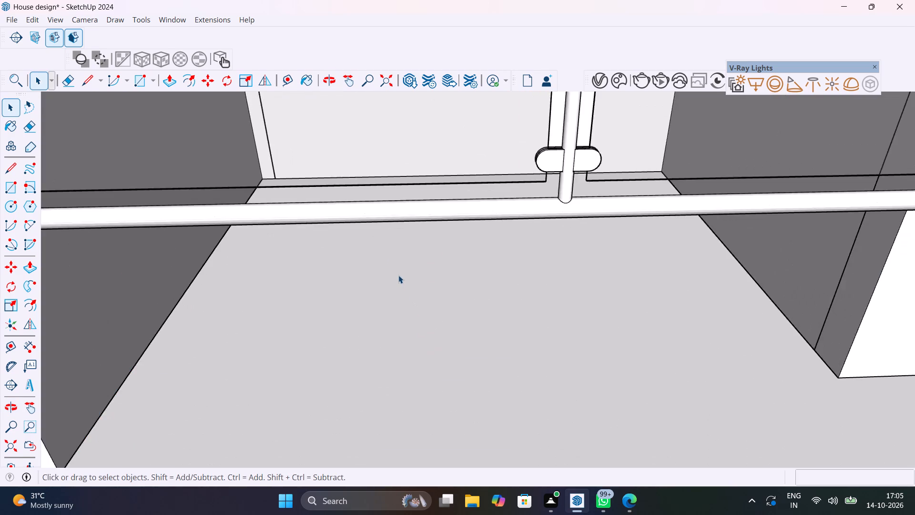
scroll(398, 275, "up", 2)
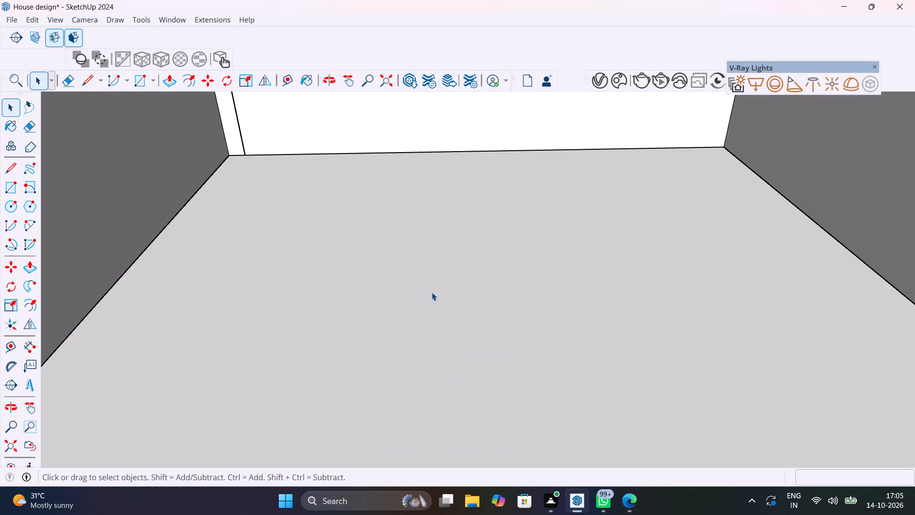
scroll(432, 292, "down", 14)
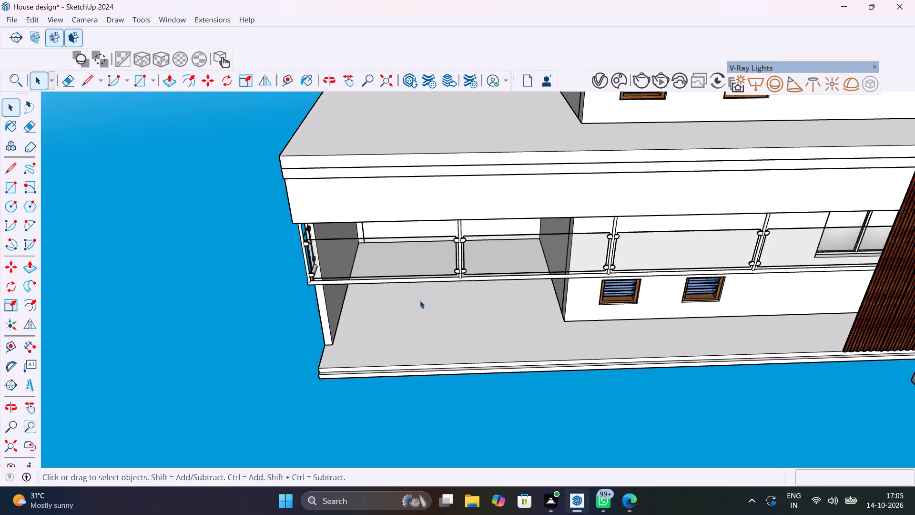
scroll(420, 300, "down", 7)
middle_click_drag(420, 300, 428, 255)
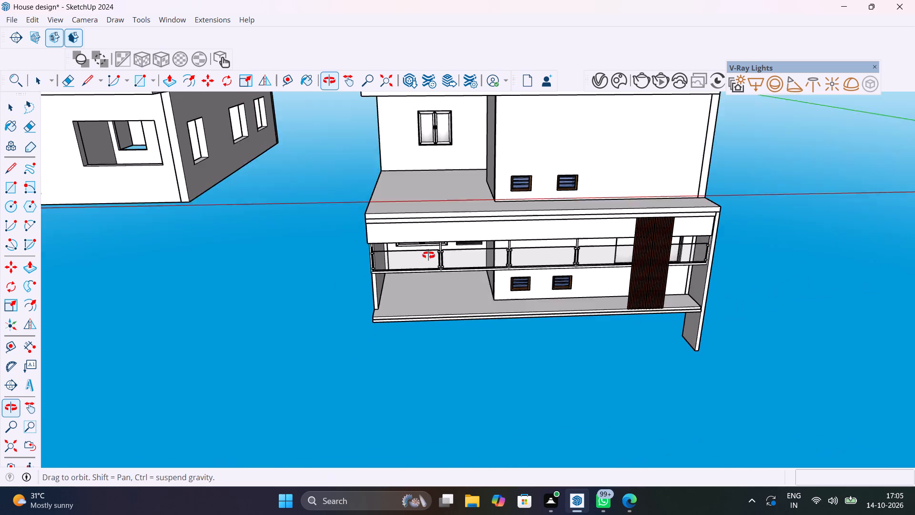
middle_click_drag(428, 255, 432, 247)
scroll(424, 286, "up", 13)
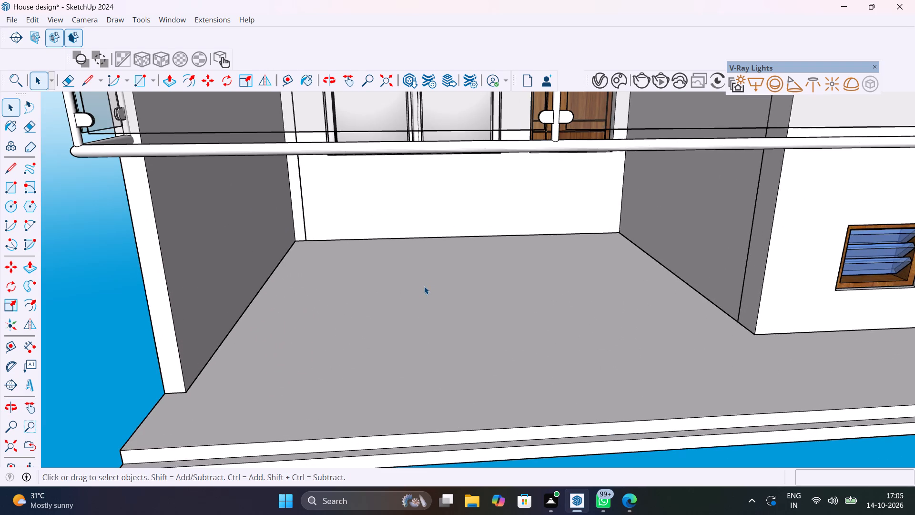
middle_click_drag(424, 286, 438, 299)
key("r")
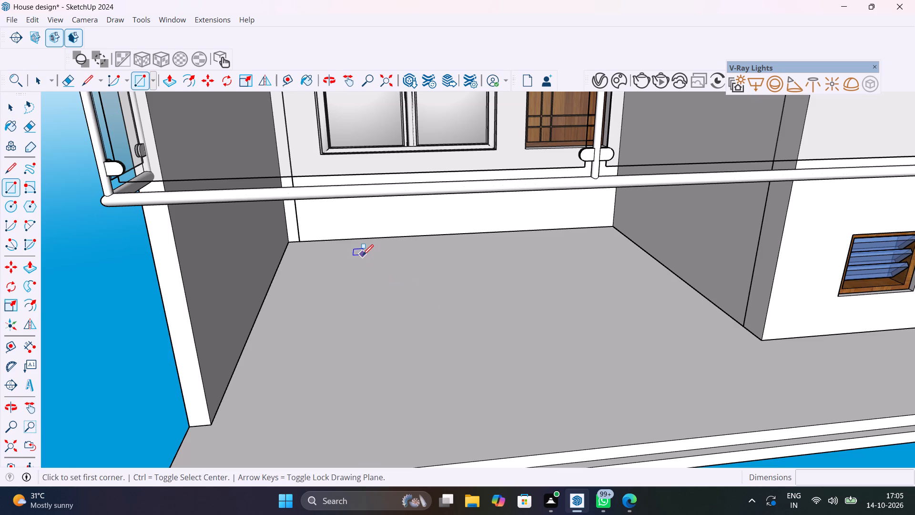
left_click(363, 255)
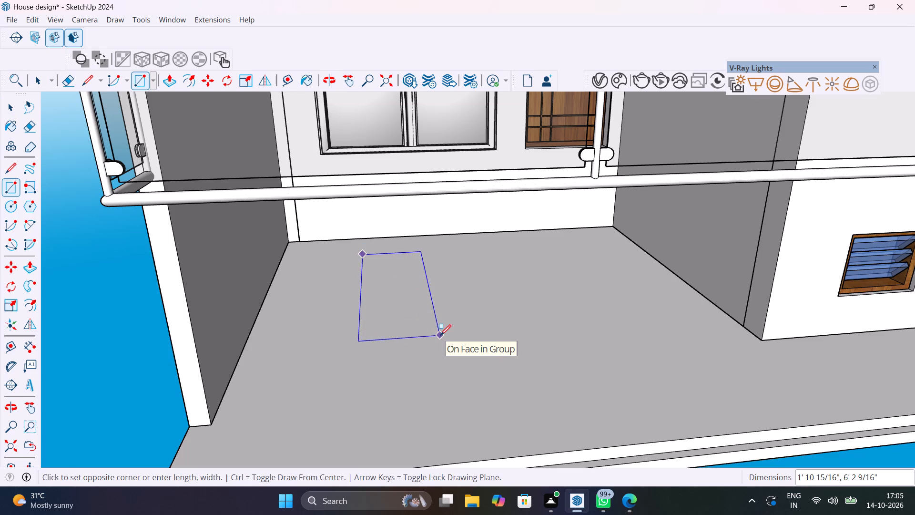
left_click(440, 335)
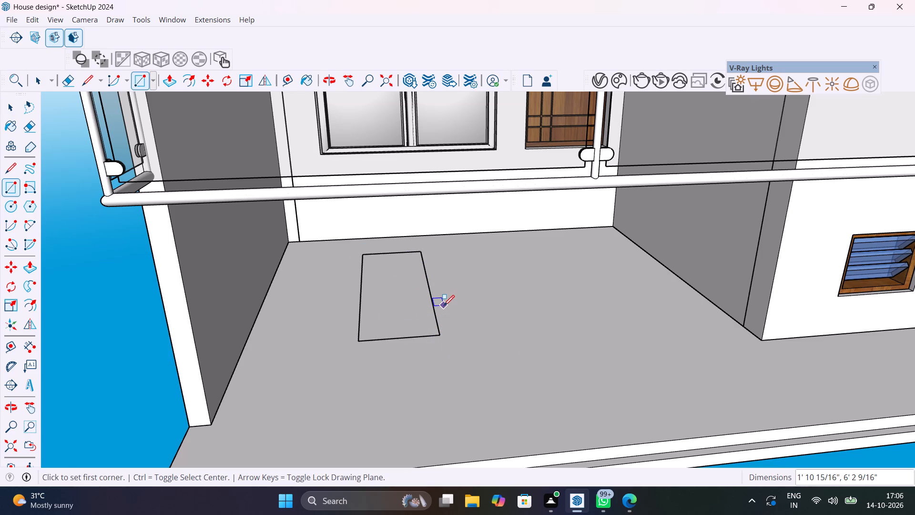
Select the ceiling rectangle's four edges and copy them about 3' 4" across the ceiling toward the louvred windows.
key("space")
left_click(430, 293)
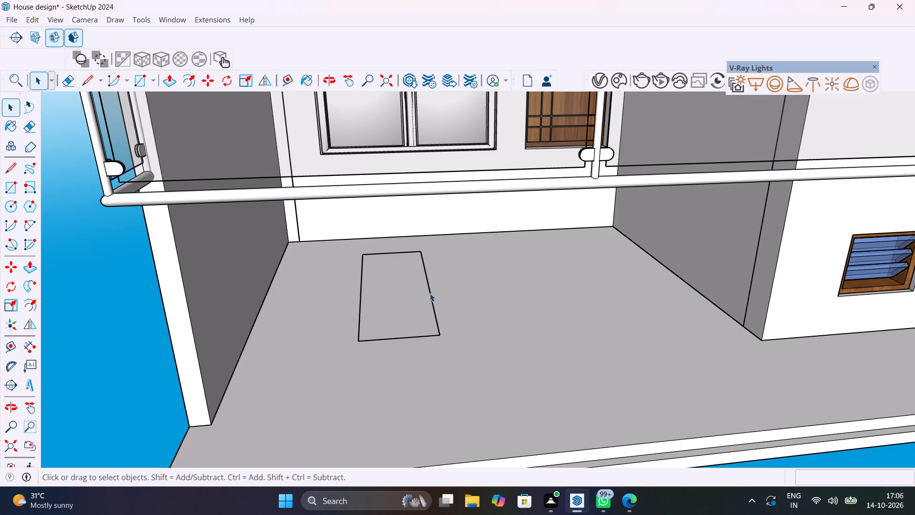
left_click(393, 252, "shift")
left_click(361, 308, "shift")
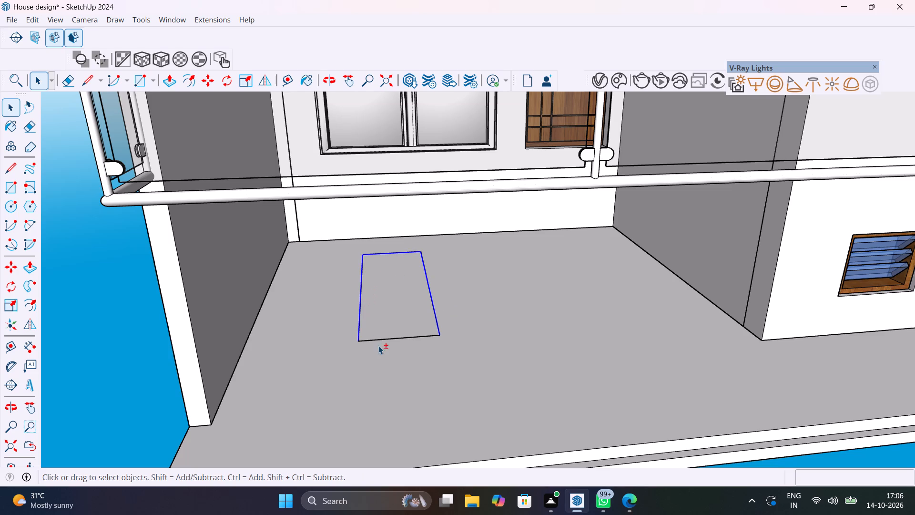
left_click(395, 340, "shift")
key("m")
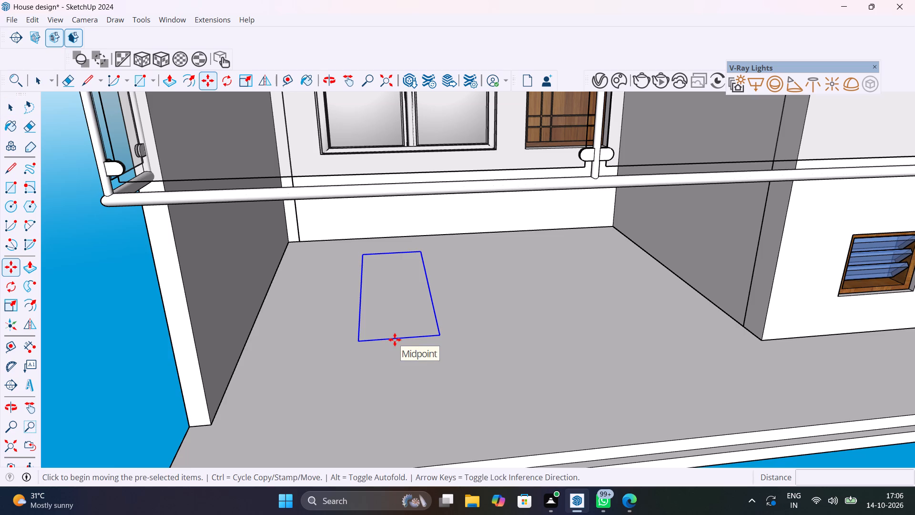
left_click(357, 340)
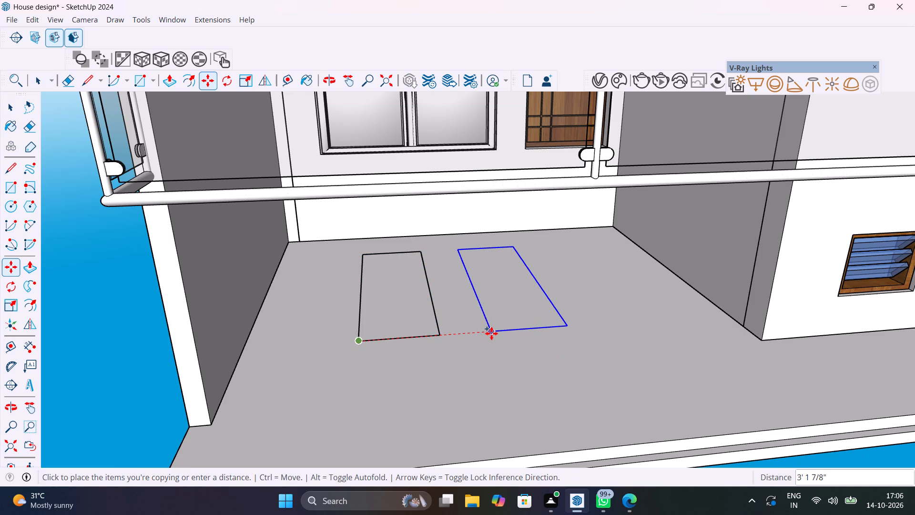
left_click(498, 333)
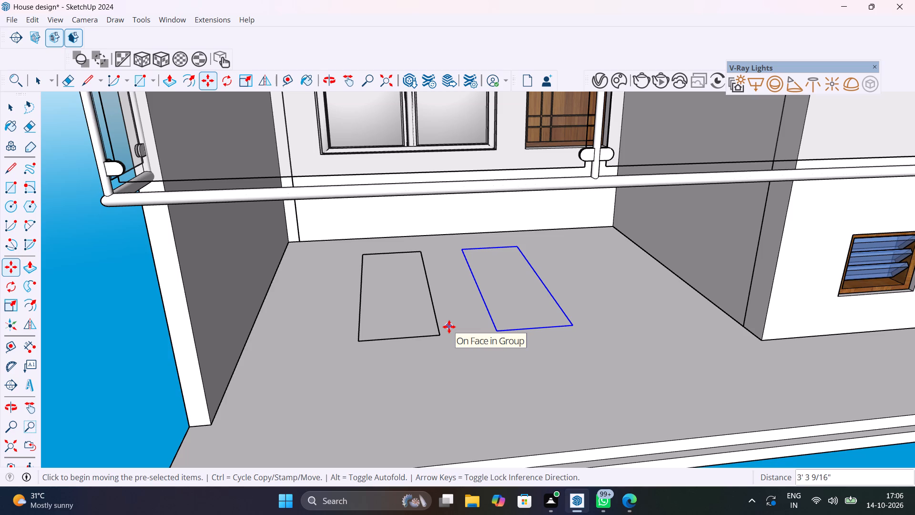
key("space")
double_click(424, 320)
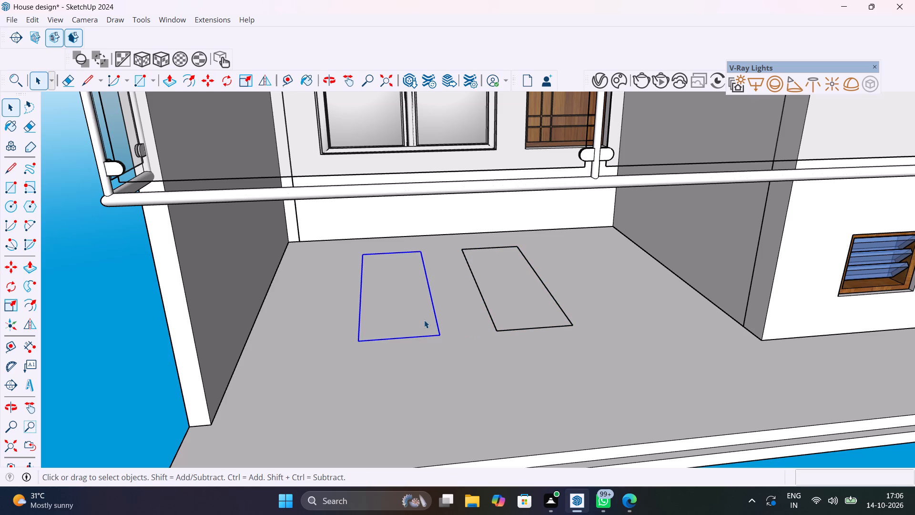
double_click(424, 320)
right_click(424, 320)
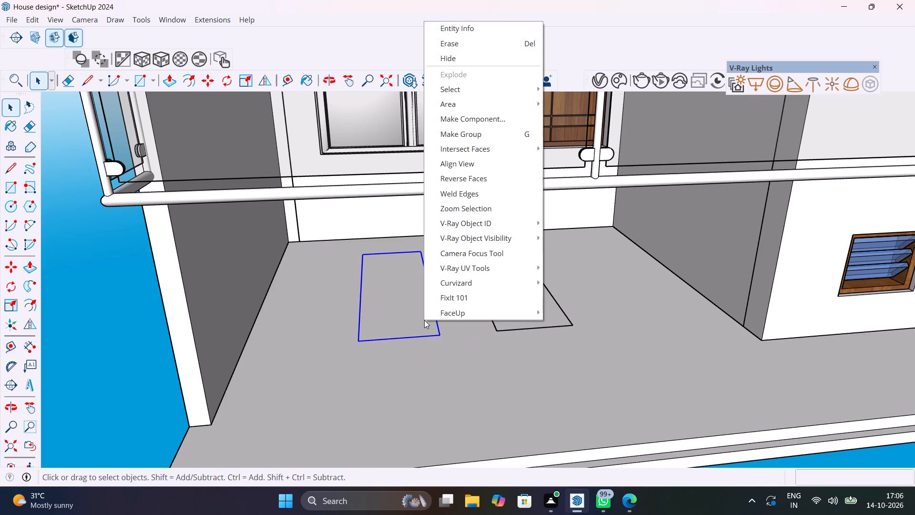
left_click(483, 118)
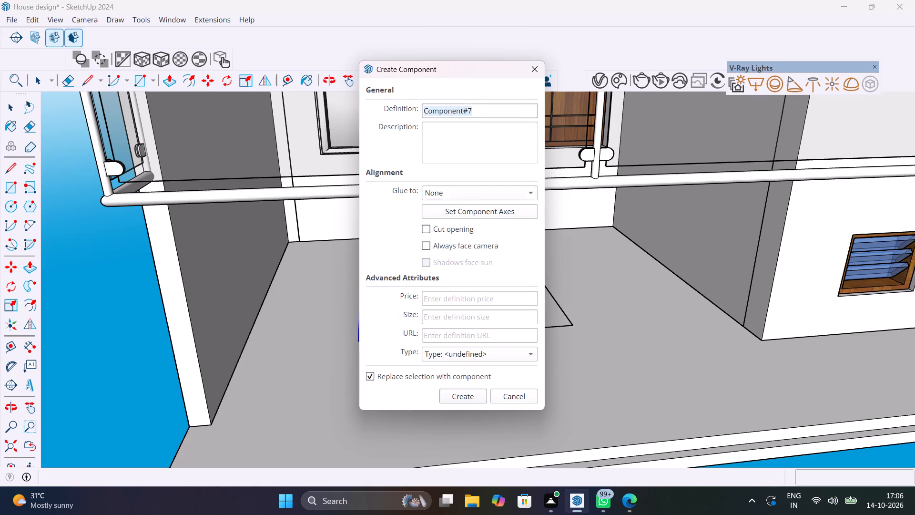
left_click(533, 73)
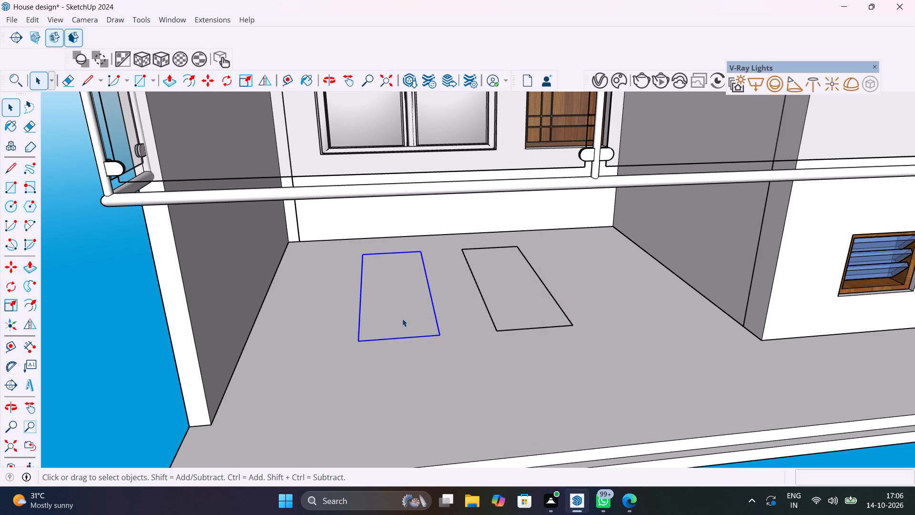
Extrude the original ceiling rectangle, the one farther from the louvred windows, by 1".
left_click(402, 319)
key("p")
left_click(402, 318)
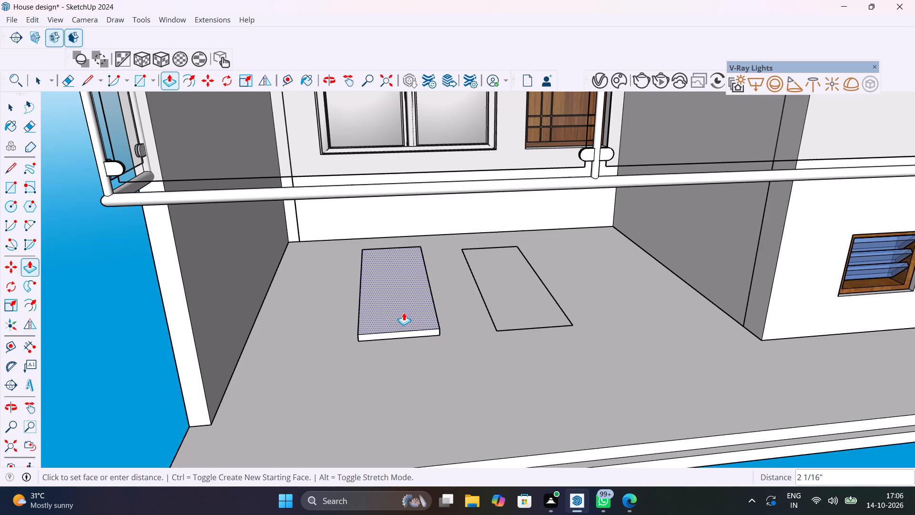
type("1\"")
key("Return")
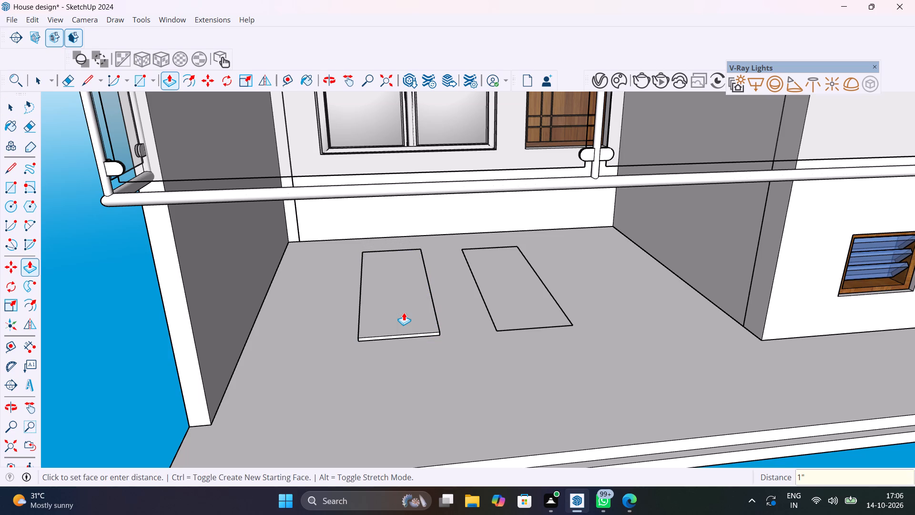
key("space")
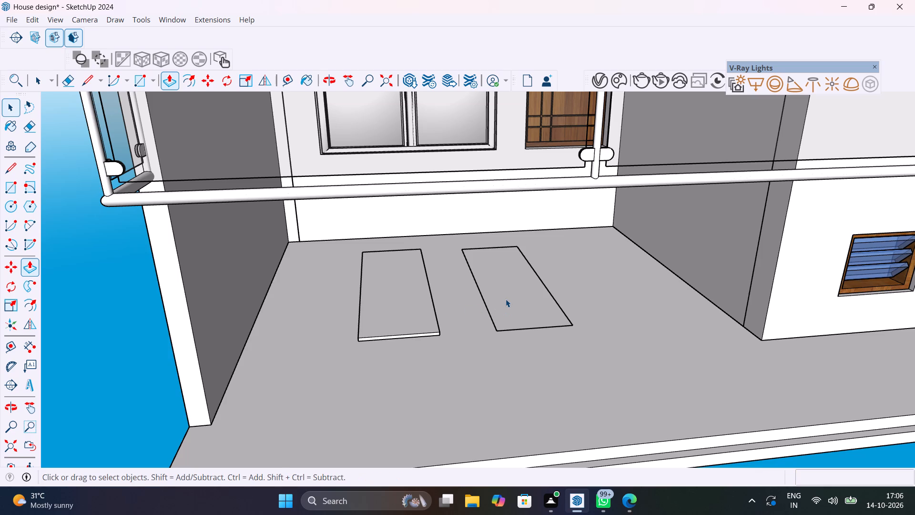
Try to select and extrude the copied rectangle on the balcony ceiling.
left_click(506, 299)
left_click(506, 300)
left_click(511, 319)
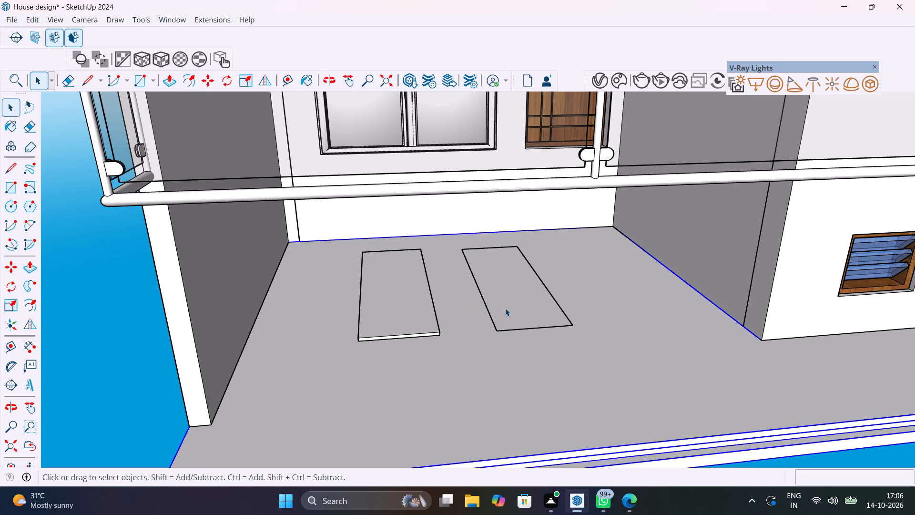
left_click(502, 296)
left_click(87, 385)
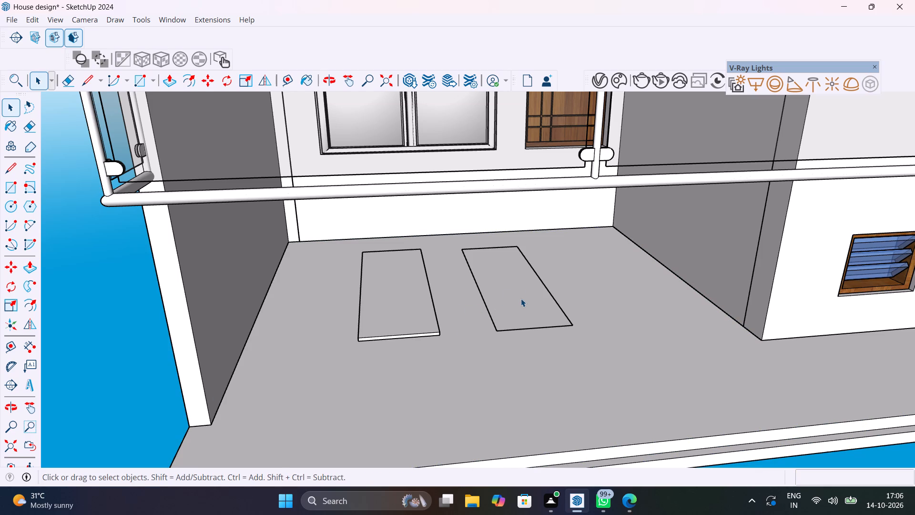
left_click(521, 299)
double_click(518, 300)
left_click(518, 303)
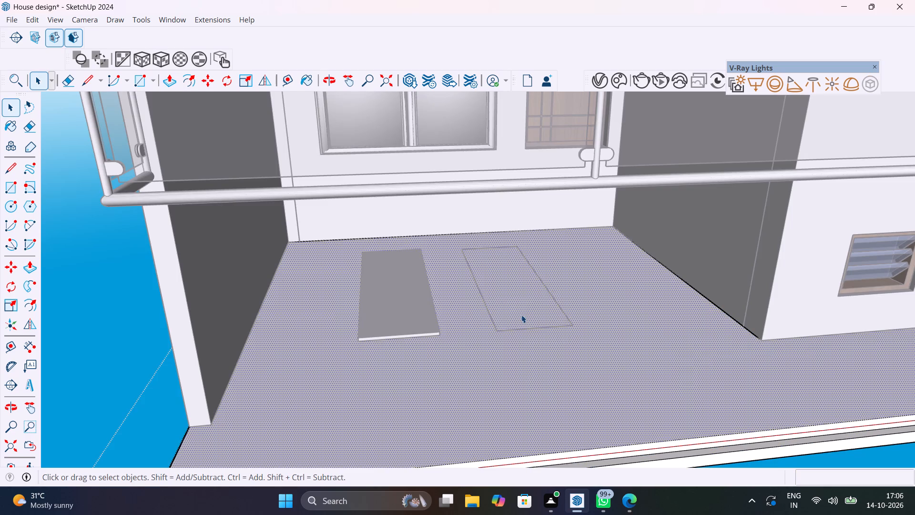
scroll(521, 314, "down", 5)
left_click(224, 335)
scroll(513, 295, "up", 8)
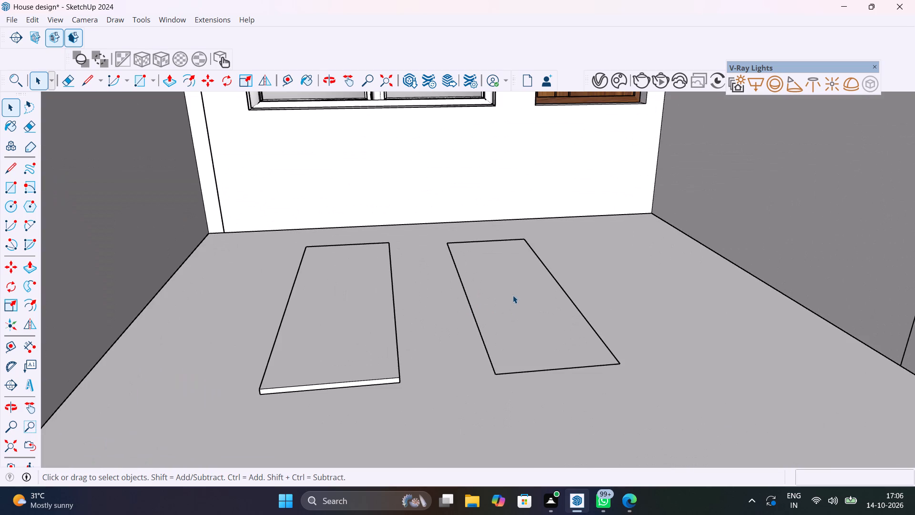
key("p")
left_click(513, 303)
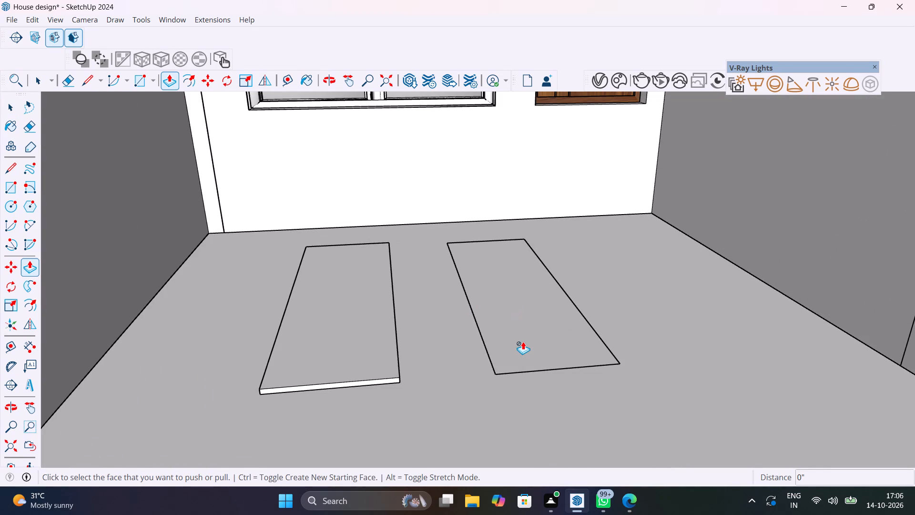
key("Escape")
Undo the 1" extrusion, the rectangle copy and the original rectangle, leaving the balcony ceiling plain.
key("ctrl+z")
key("ctrl+z")
key("ctrl+z")
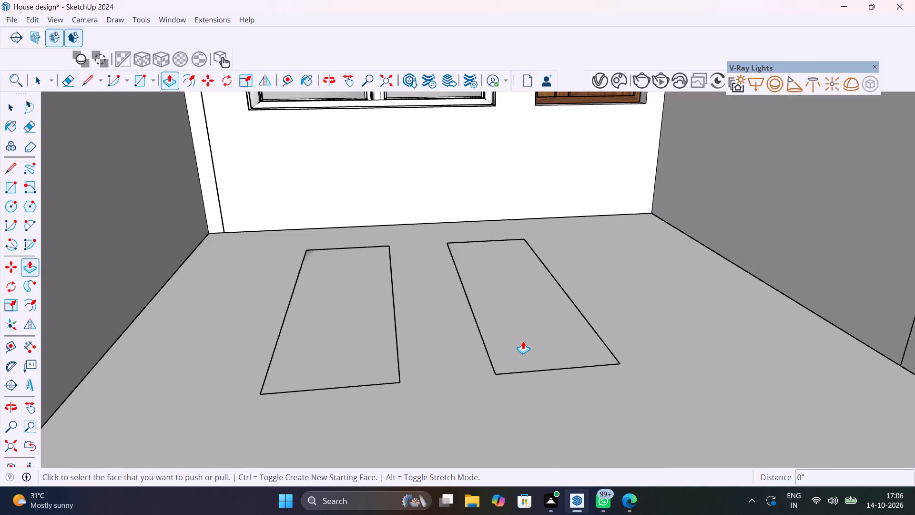
key("space")
left_click(387, 359)
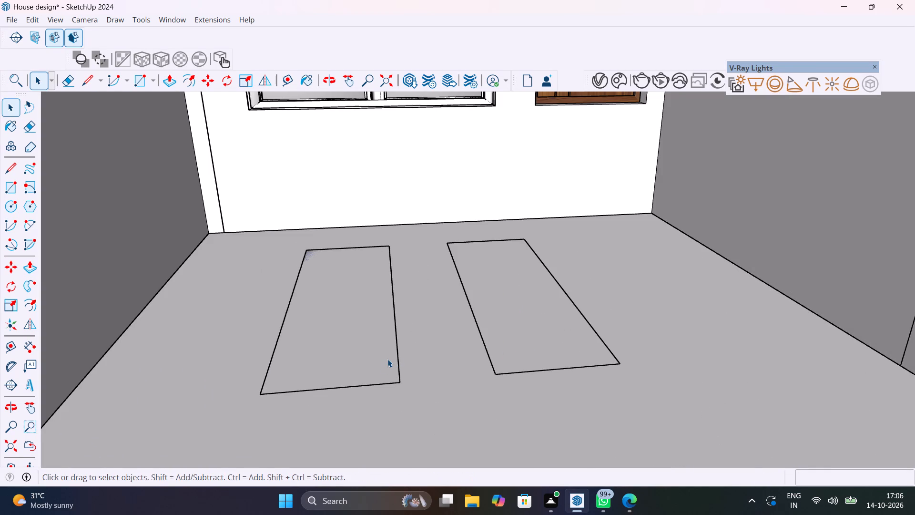
scroll(401, 360, "down", 5)
key("ctrl+z")
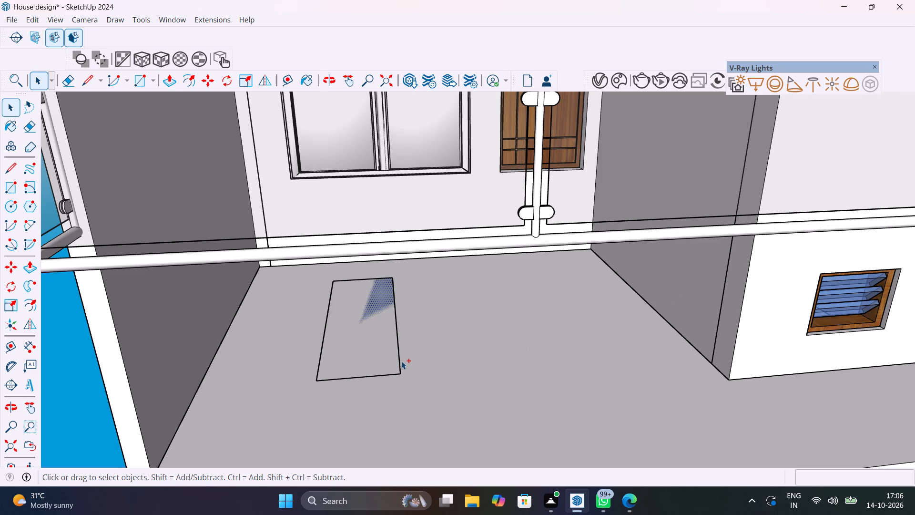
key("ctrl+z")
scroll(312, 348, "down", 6)
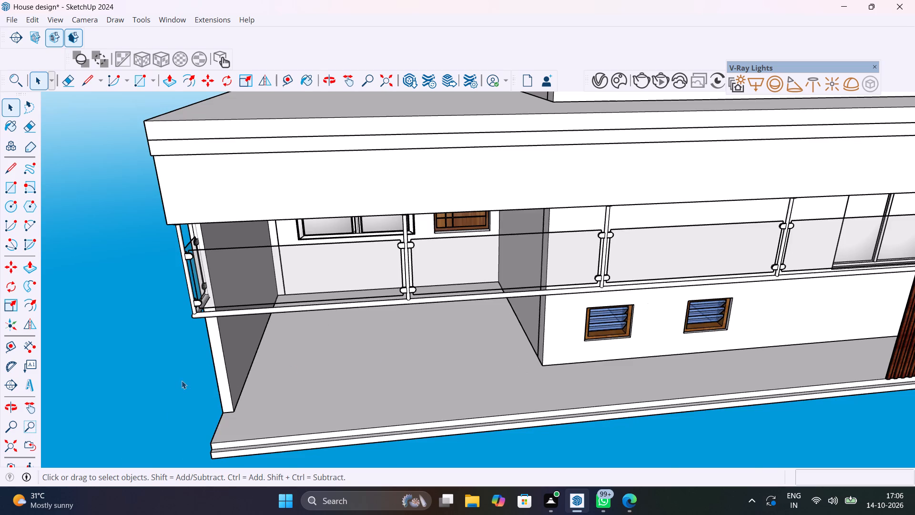
left_click(182, 381)
Draw a rectangle about 2' 1" by 6' 11" on the balcony ceiling, near the double window.
scroll(327, 327, "up", 8)
key("r")
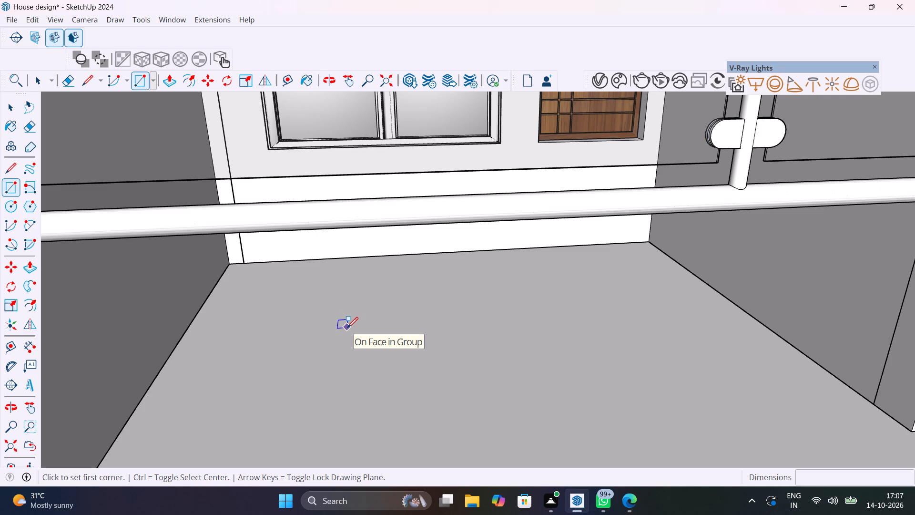
scroll(347, 328, "down", 8)
middle_click_drag(347, 328, 360, 255)
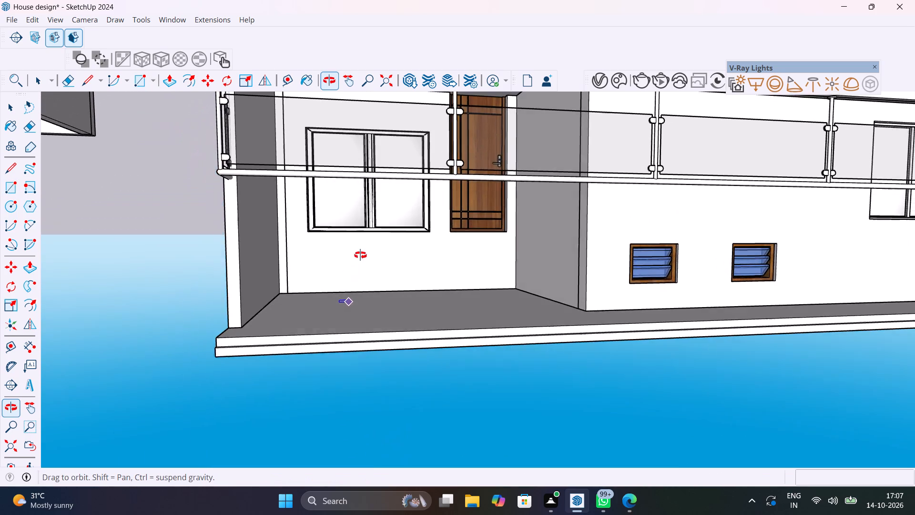
middle_click_drag(360, 255, 395, 289)
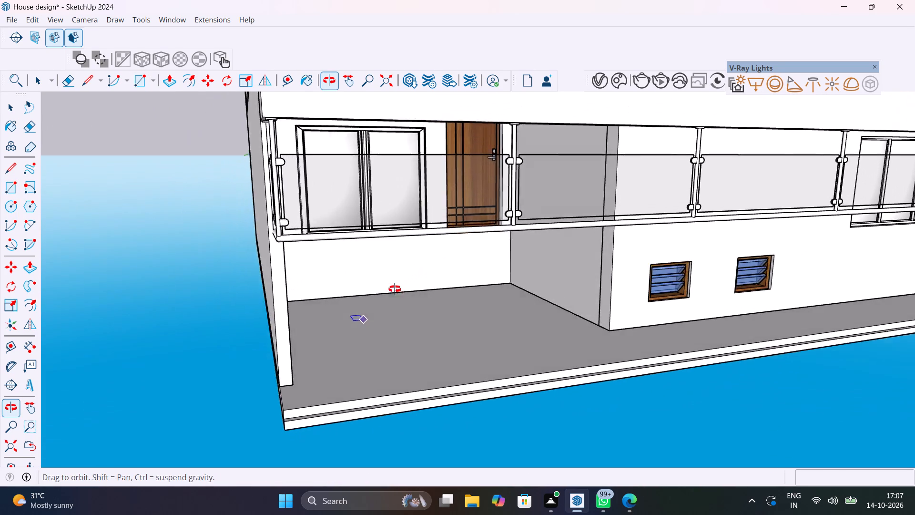
middle_click_drag(395, 289, 377, 299)
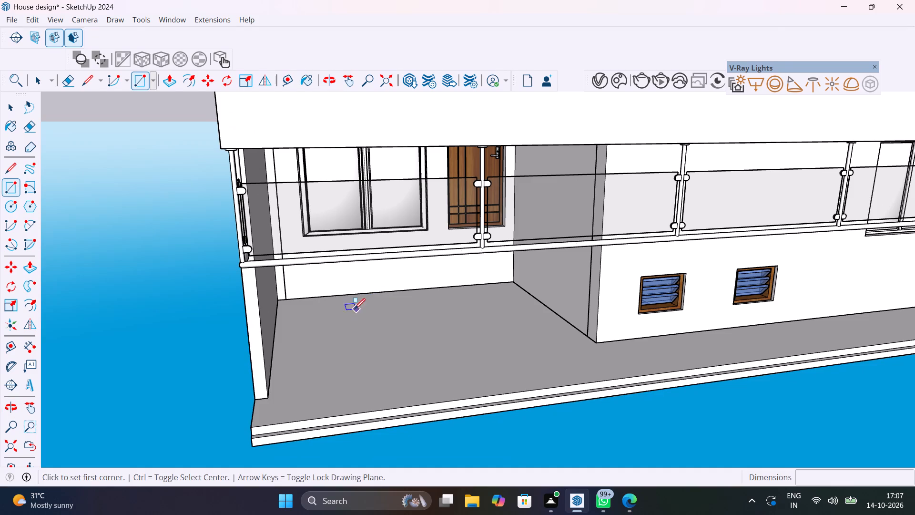
left_click(333, 305)
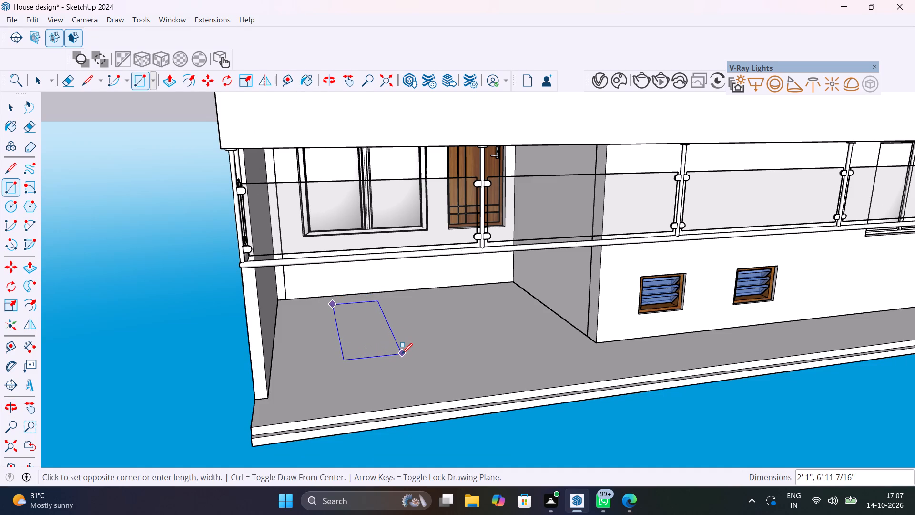
left_click(402, 354)
Make the ceiling rectangle's face and edges into a component with the default settings.
middle_click_drag(402, 354, 374, 414)
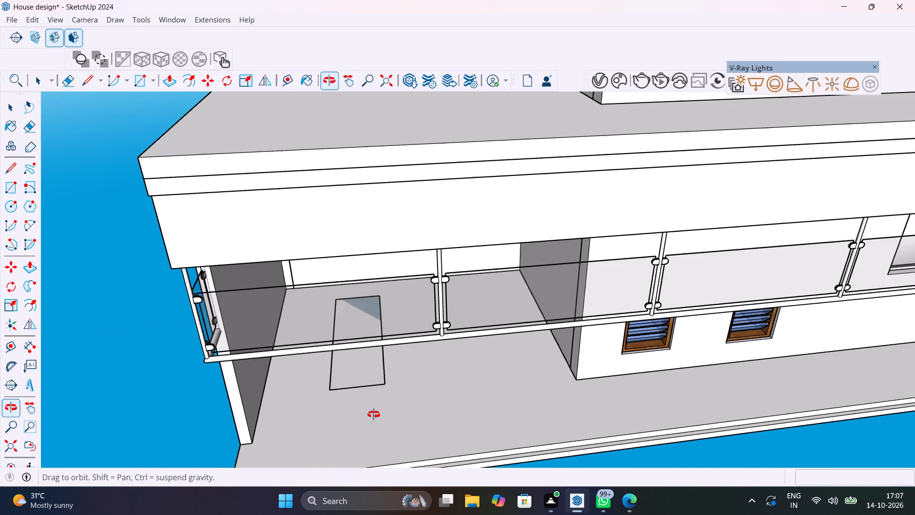
middle_click_drag(374, 414, 374, 415)
scroll(375, 350, "up", 5)
middle_click_drag(368, 364, 368, 347)
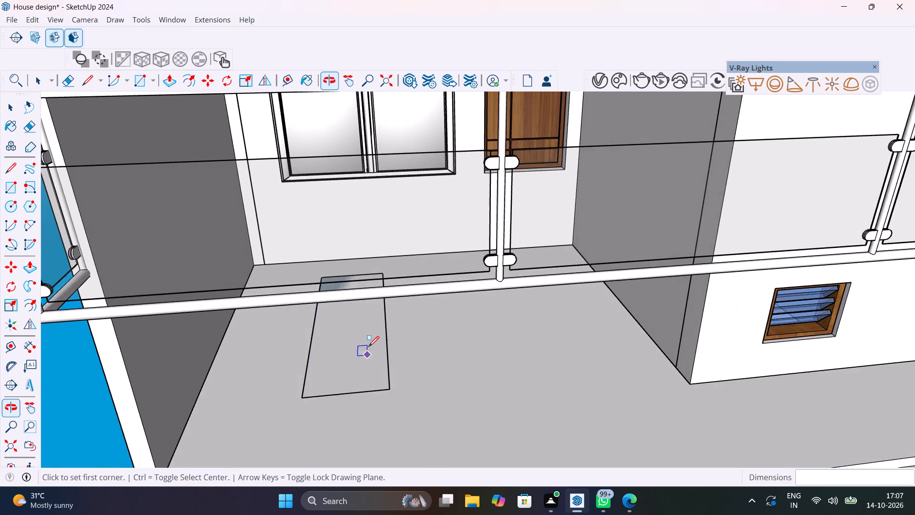
scroll(368, 347, "up", 4)
key("space")
double_click(368, 347)
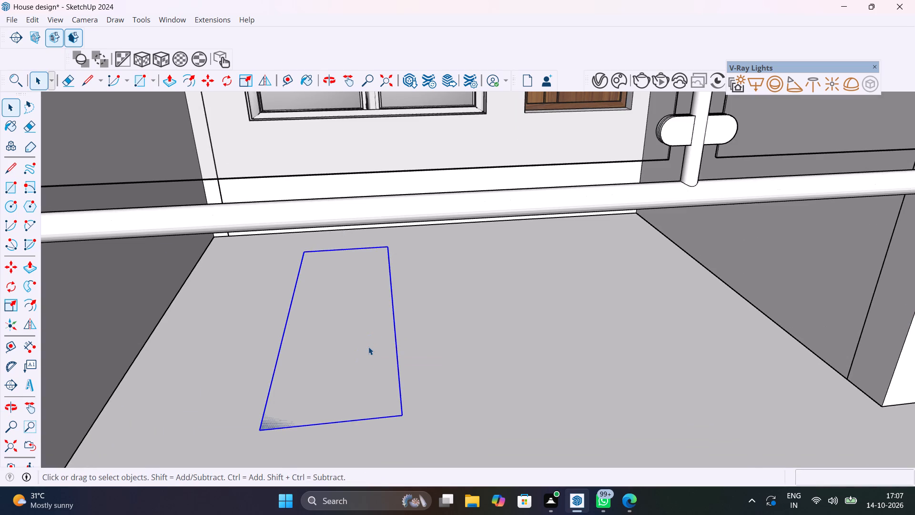
right_click(368, 347)
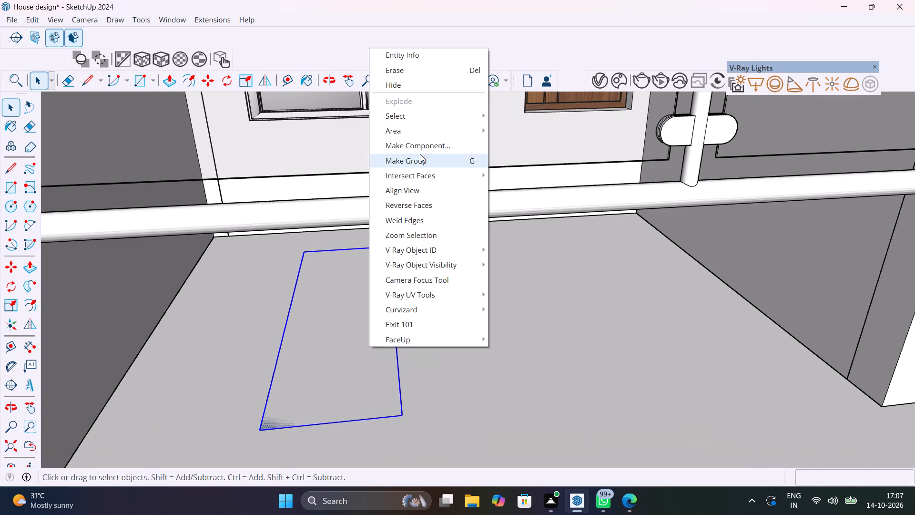
left_click(423, 149)
left_click(463, 397)
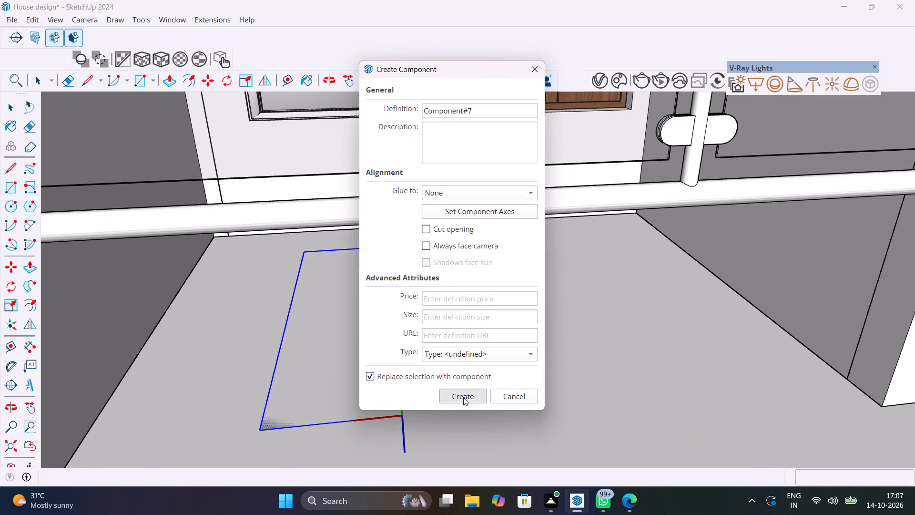
Copy the rectangle component about 3' 2" across the ceiling toward the louvred windows.
key("m")
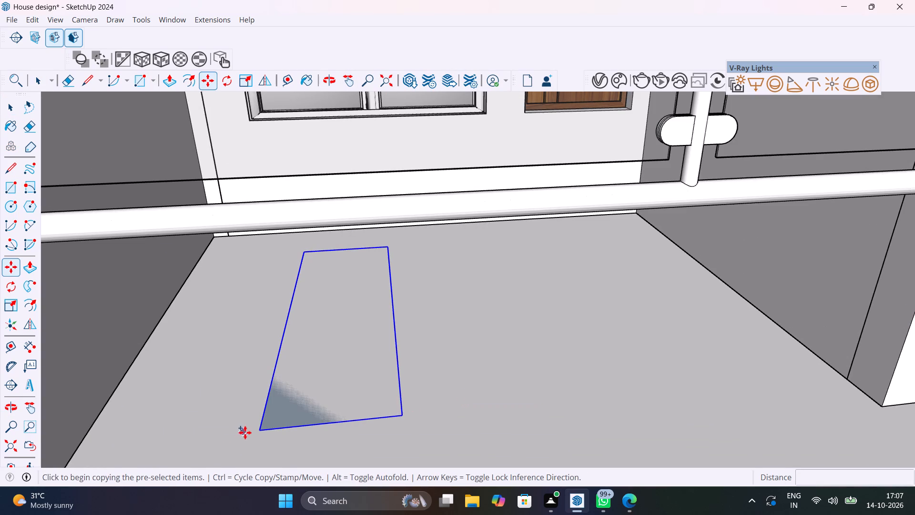
left_click(260, 430)
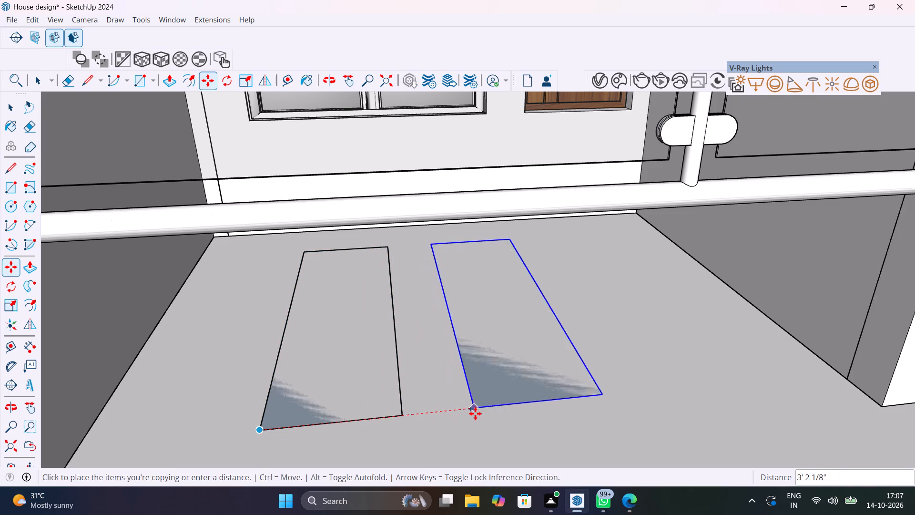
left_click(482, 412)
Extrude the face inside the original rectangle component 1" so both ceiling panels get thickness, and exit the component.
key("space")
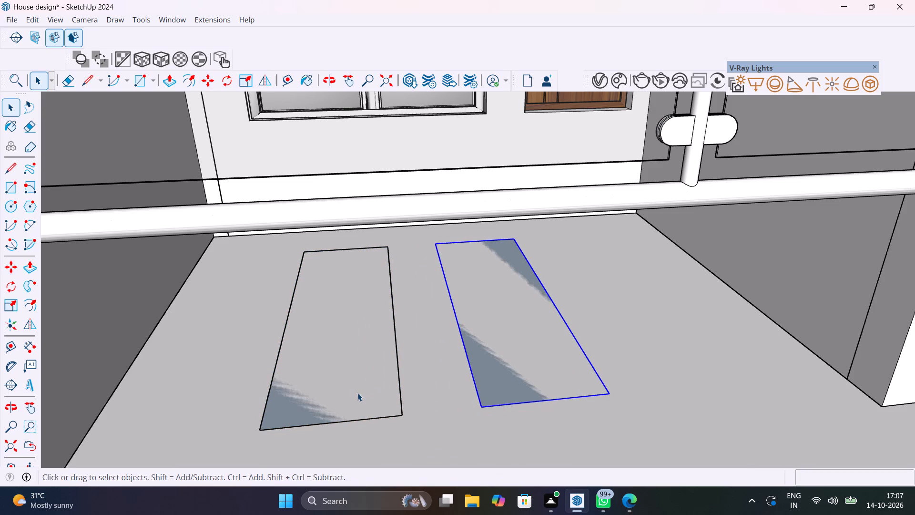
double_click(357, 393)
key("p")
left_click(357, 393)
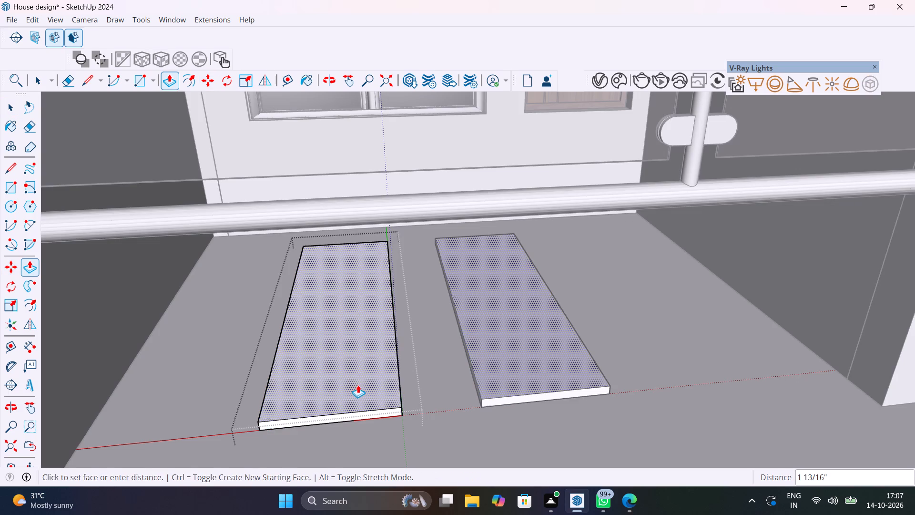
type("1\"")
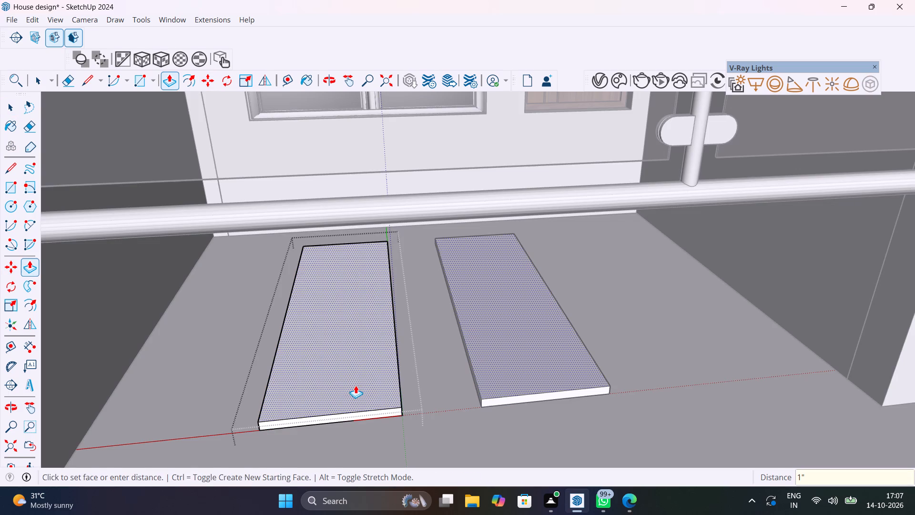
key("Return")
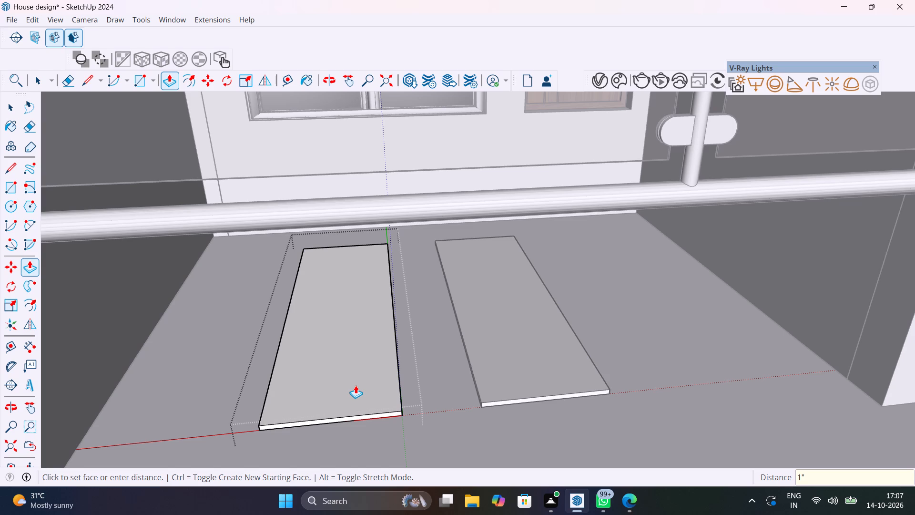
key("space")
scroll(356, 387, "down", 8)
left_click(129, 392)
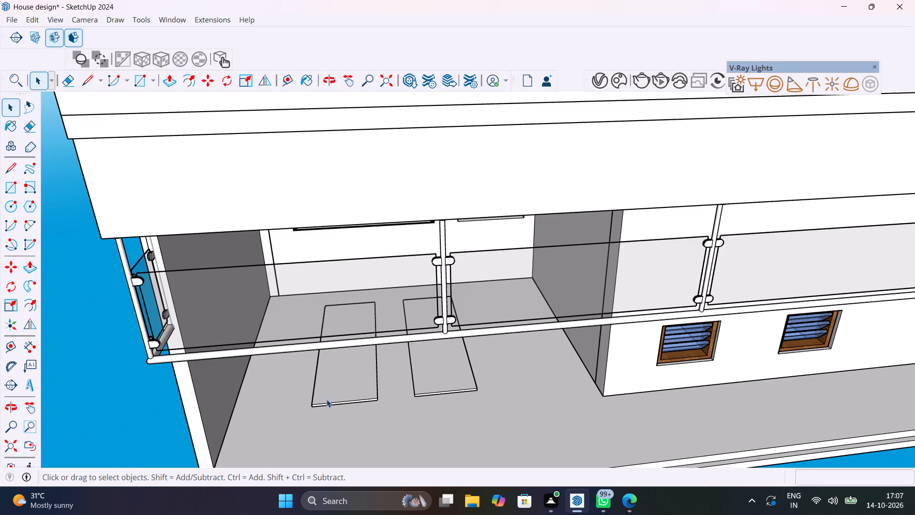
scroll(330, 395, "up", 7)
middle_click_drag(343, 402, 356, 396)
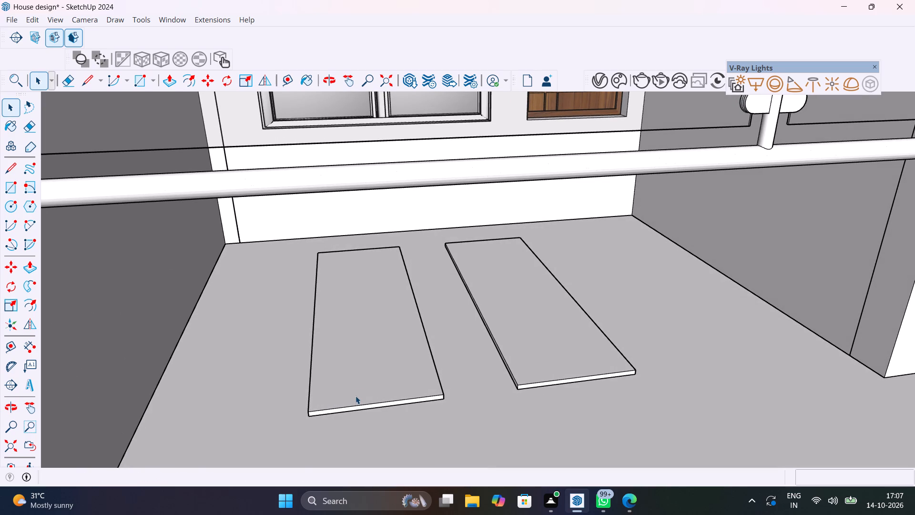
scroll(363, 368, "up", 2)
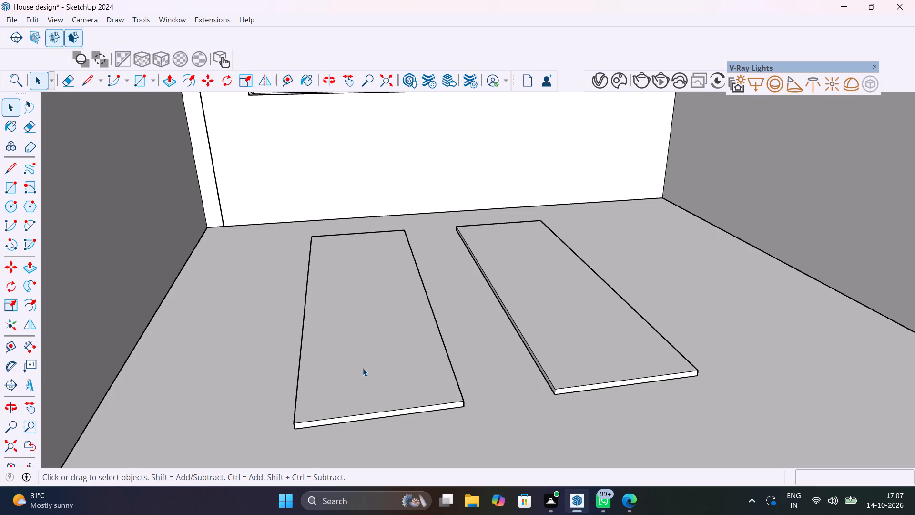
Place a lengthwise centre guide on each ceiling panel, 1' 1/2" in from its long edge.
key("t")
left_click(457, 385)
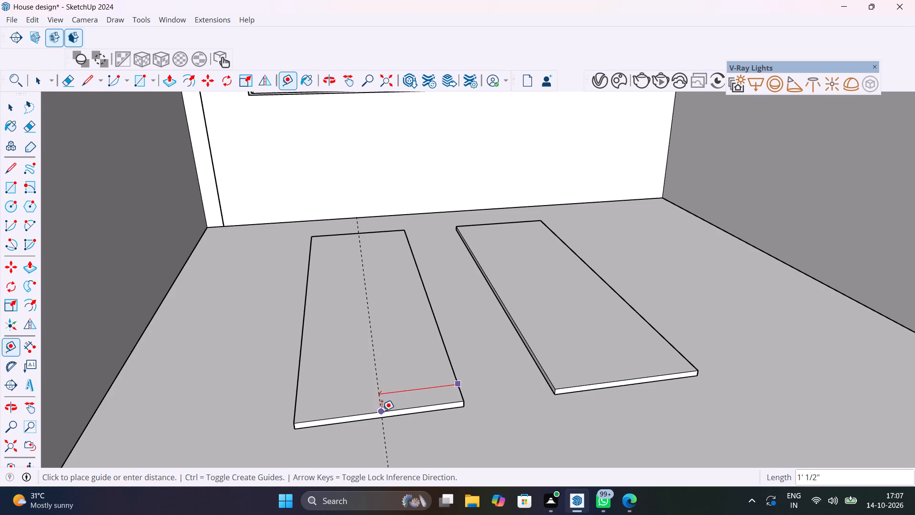
left_click(378, 413)
left_click(519, 330)
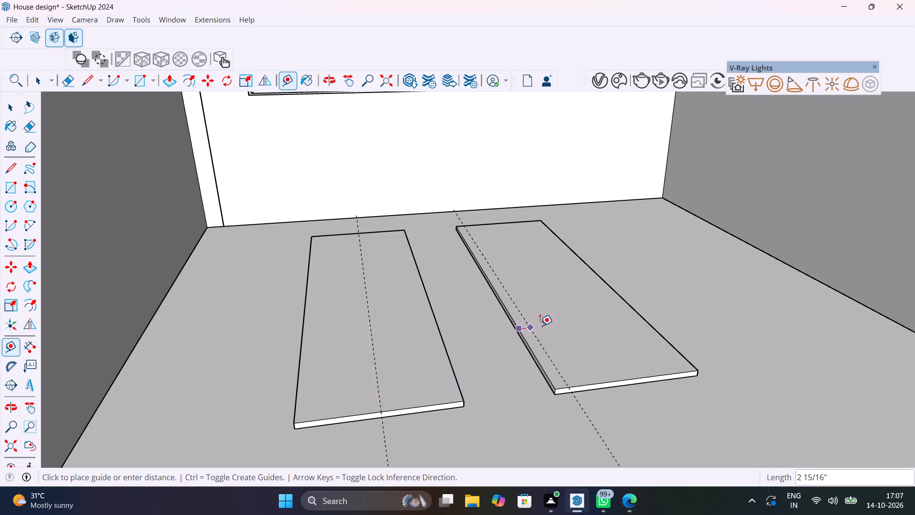
left_click(634, 379)
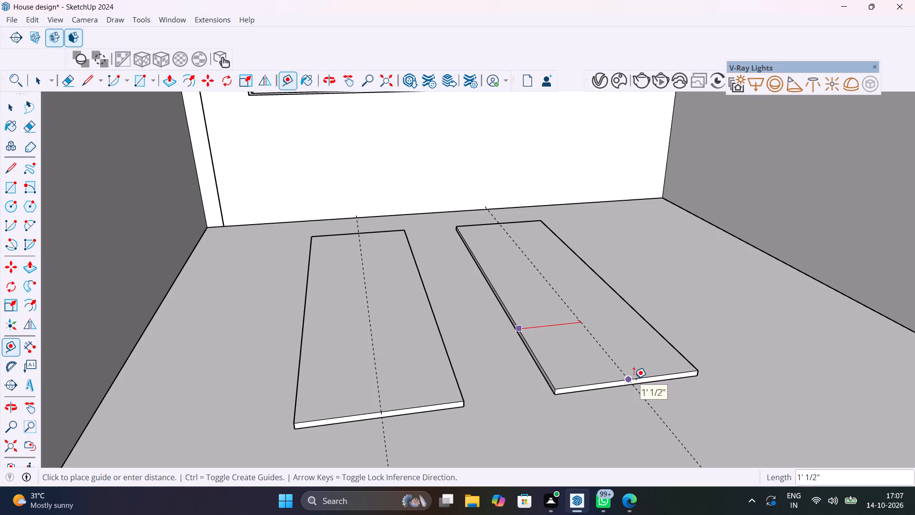
Place two guides across both ceiling panels, one about 8" from the short edges away from the white wall, the other 4' 7 7/8" beyond it.
left_click(417, 406)
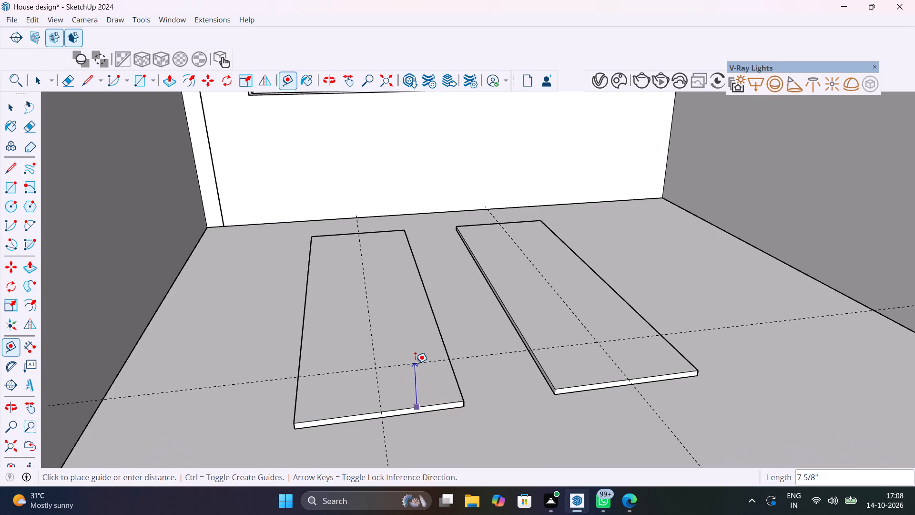
left_click(411, 361)
left_click(411, 361)
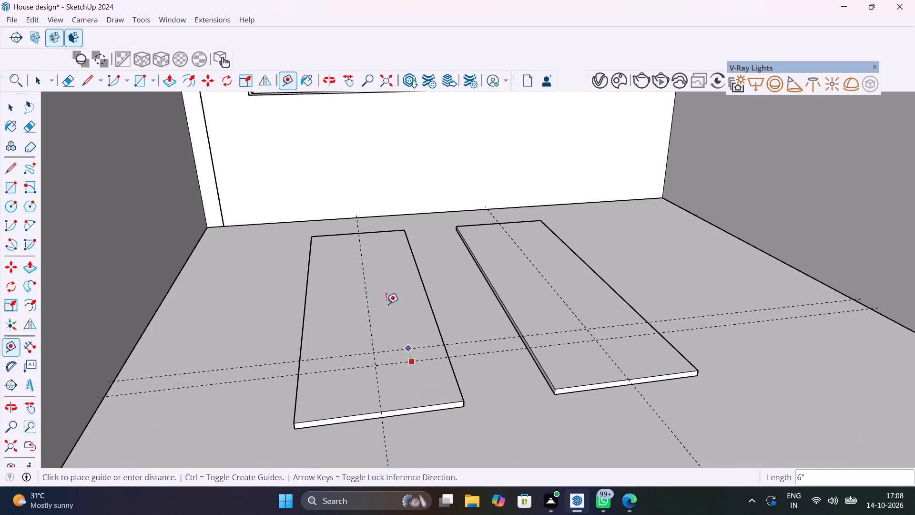
left_click(375, 251)
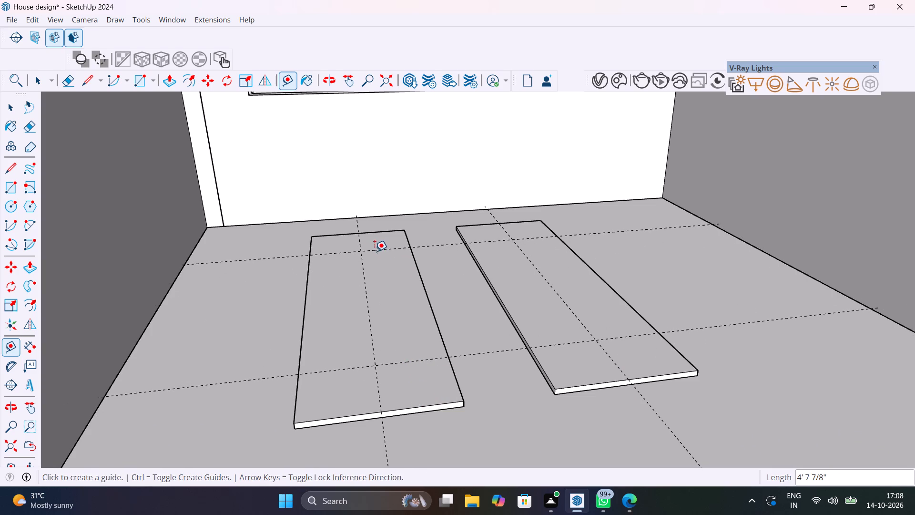
key("space")
Draw a circle of radius 3" at the guide intersection farther from the white wall, on the panel beside the darker side wall.
key("c")
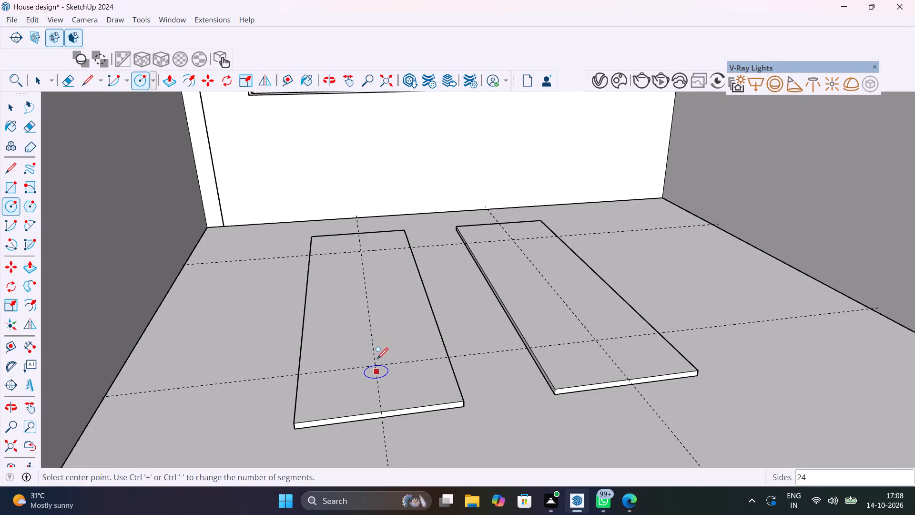
left_click(377, 363)
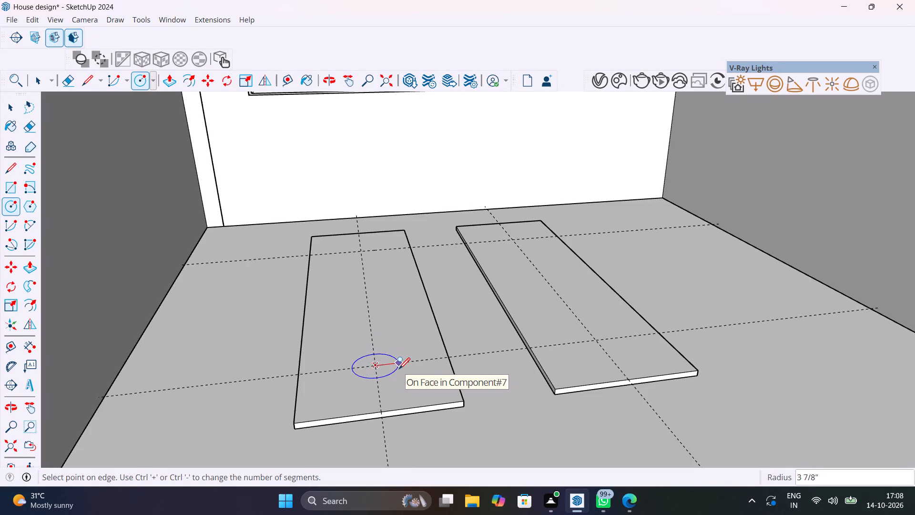
type("150")
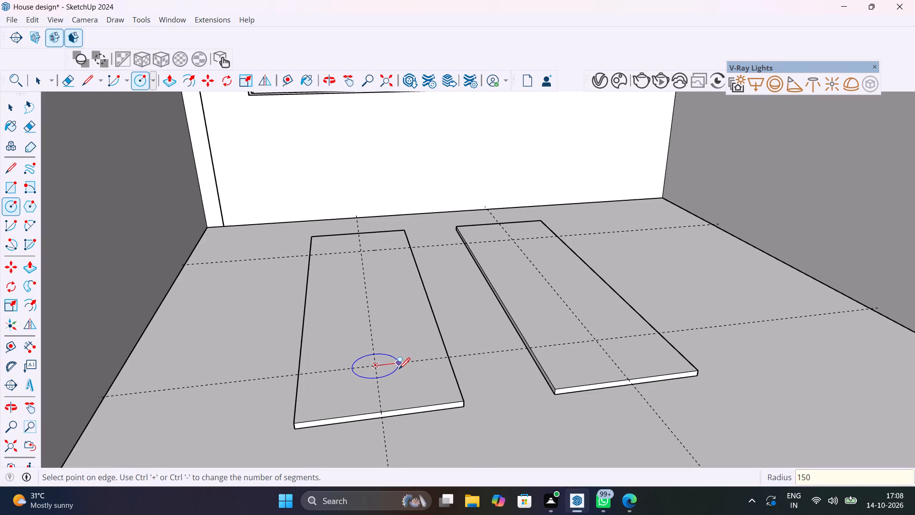
key("s")
key("Return")
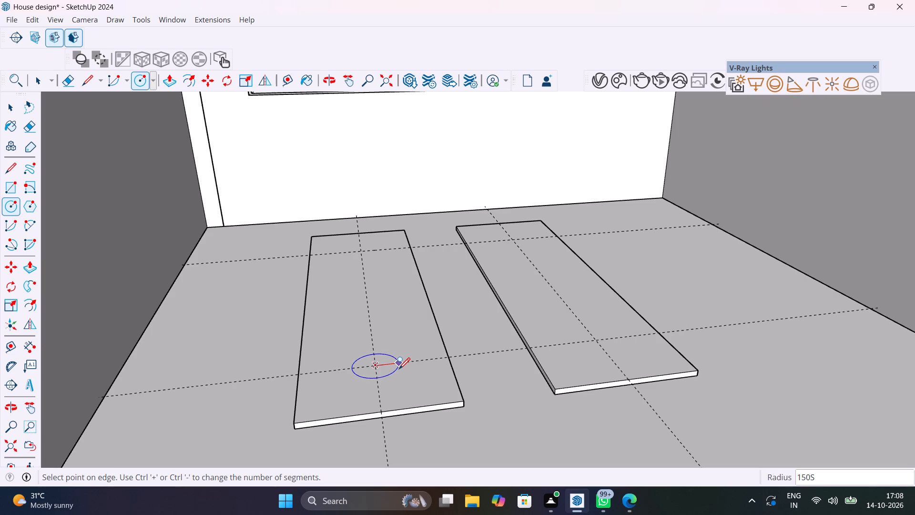
type("20")
key("Return")
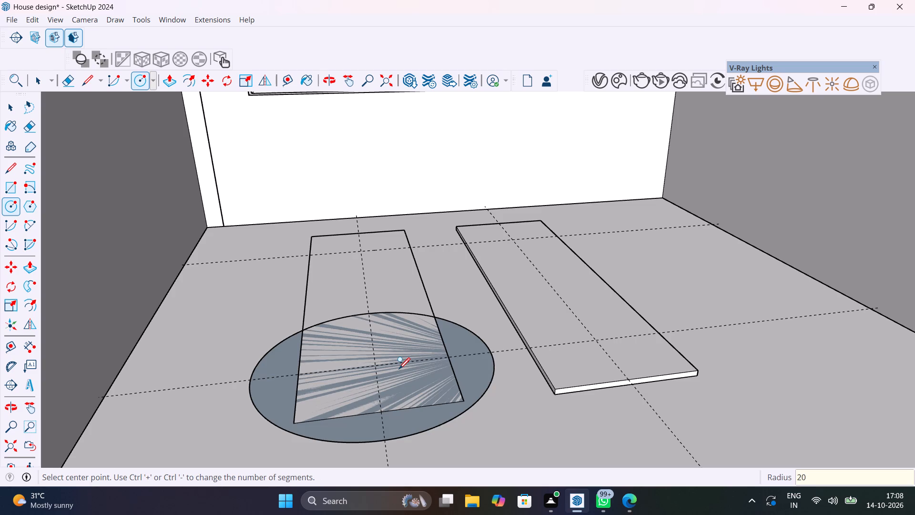
key("5")
key("Return")
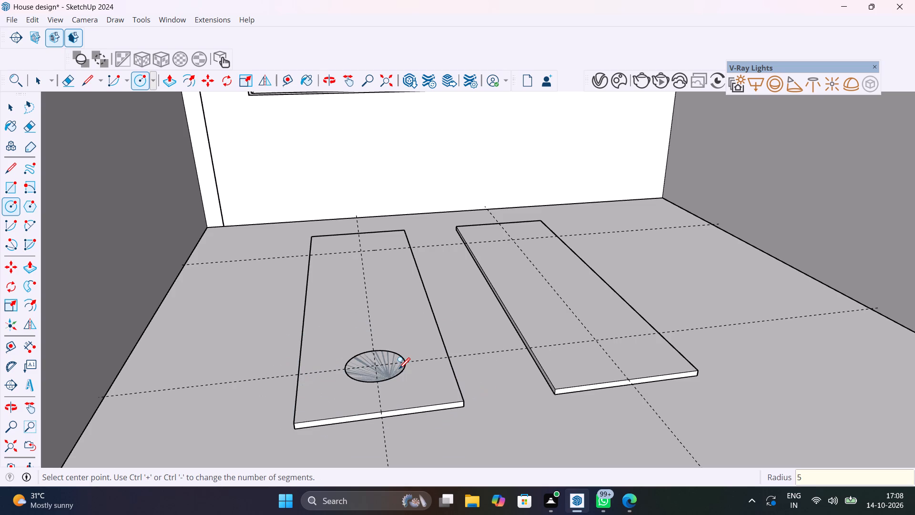
key("4")
key("Return")
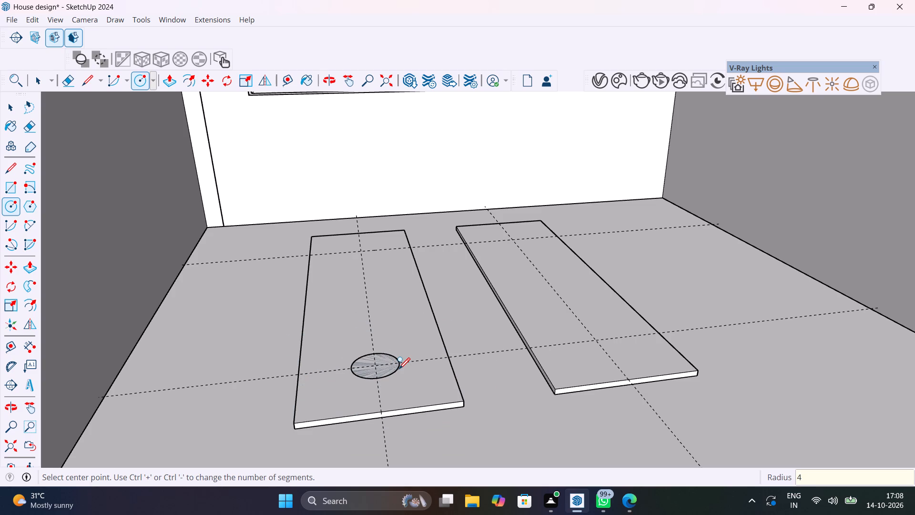
key("3")
key("Return")
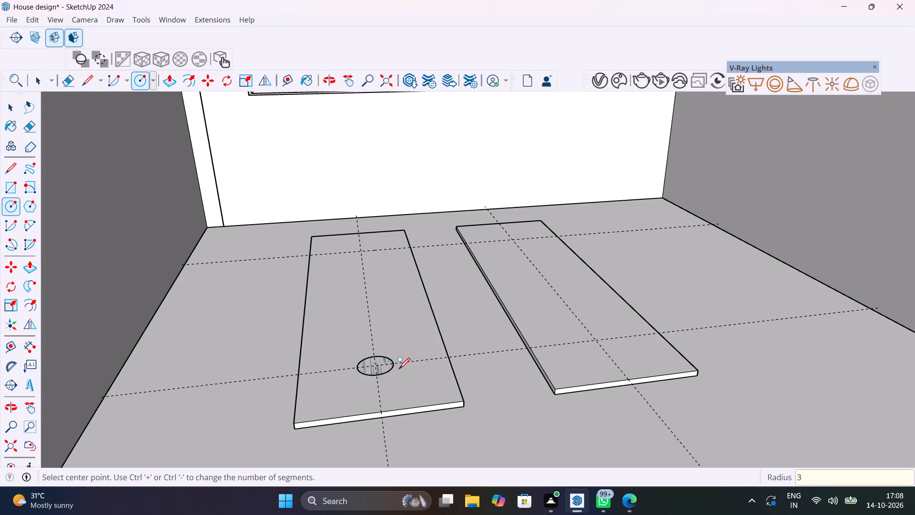
key("space")
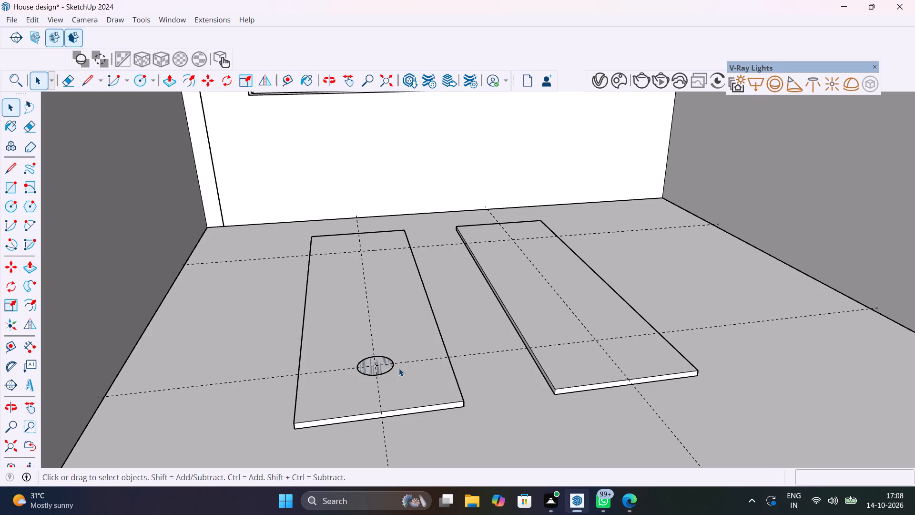
Make the circle's face and edge into a component with the default settings.
double_click(381, 371)
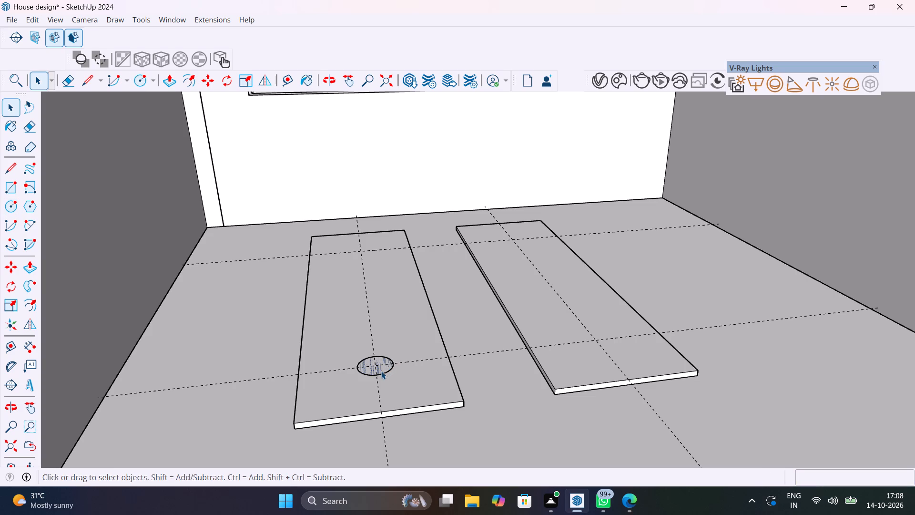
left_click(381, 371)
double_click(381, 371)
right_click(381, 371)
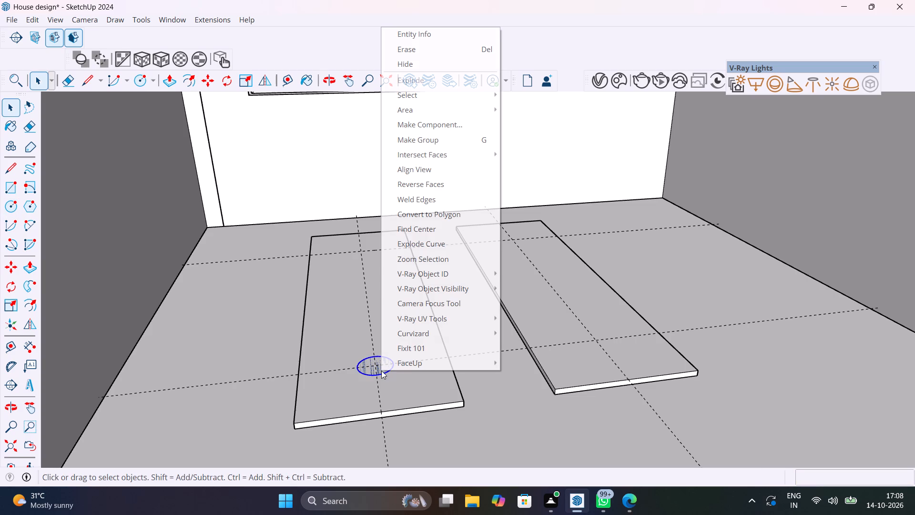
left_click(447, 126)
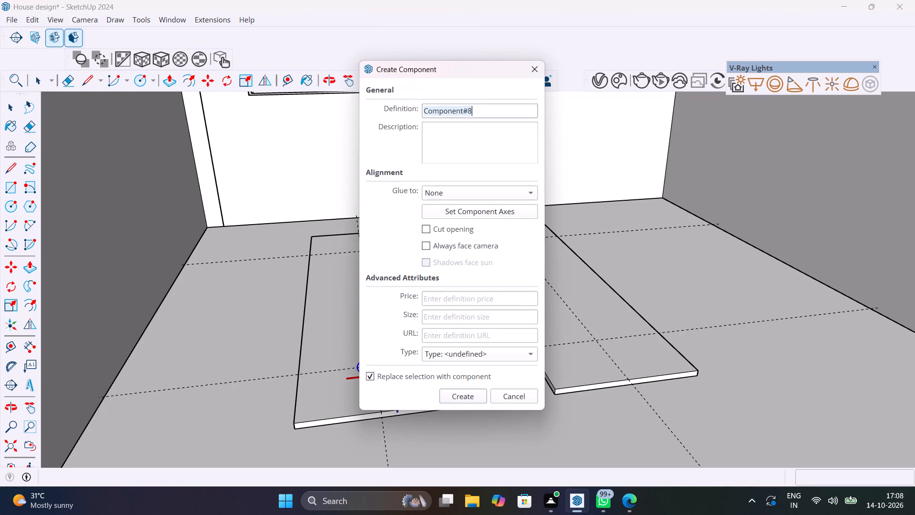
left_click(465, 395)
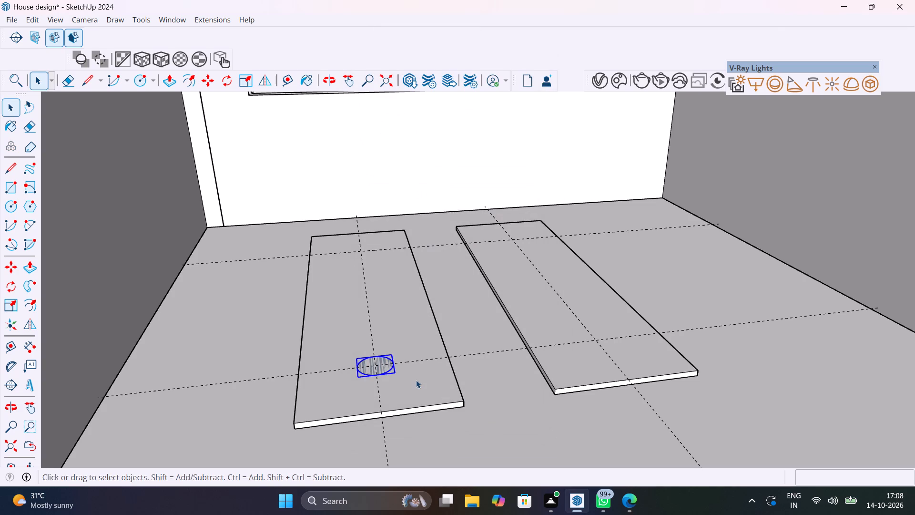
Copy the circle component about 3' 4" across to the matching guide intersection on the other ceiling panel.
key("m")
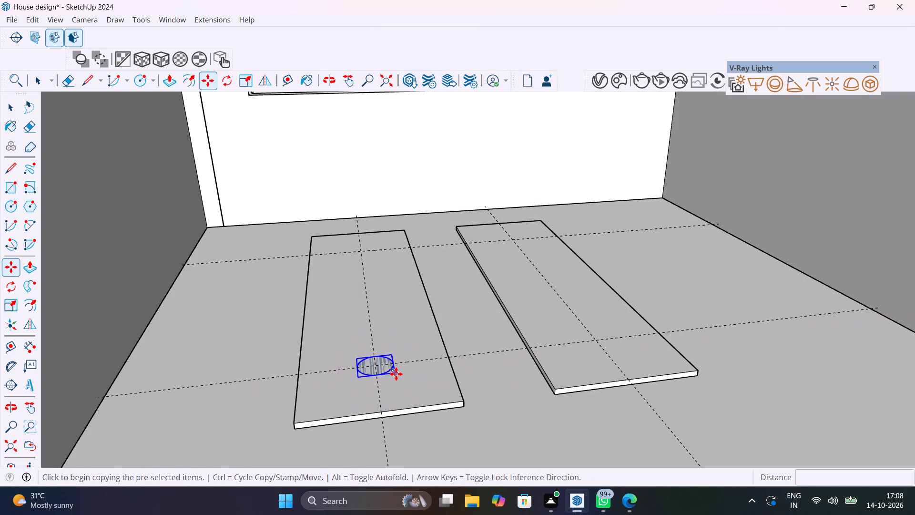
left_click(396, 374)
left_click(619, 348)
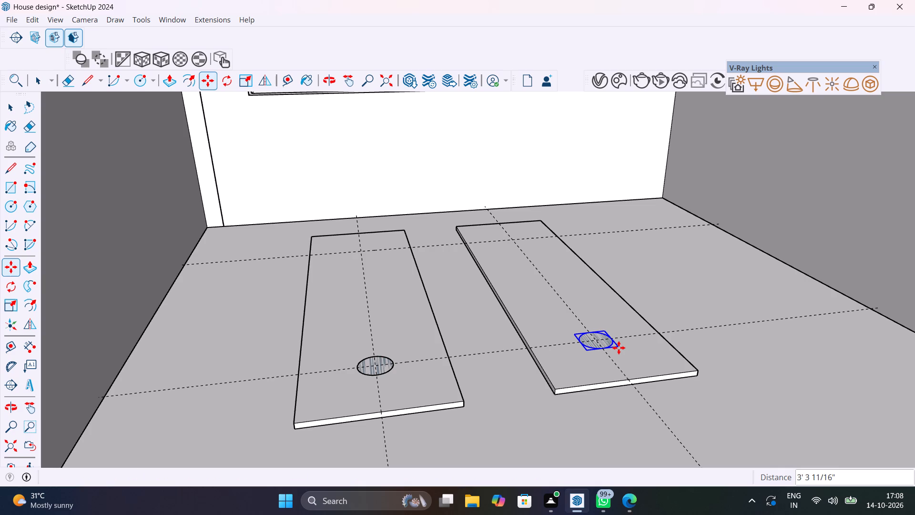
left_click(619, 348)
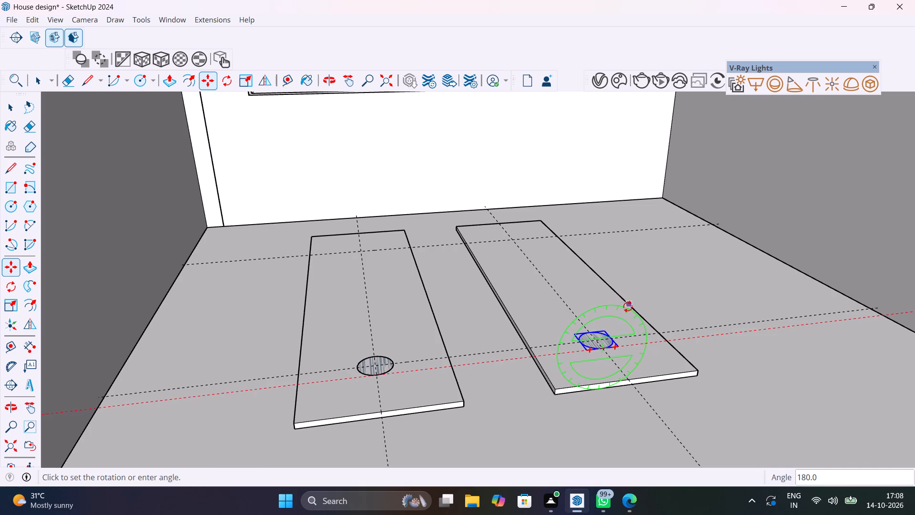
key("Escape")
key("Escape")
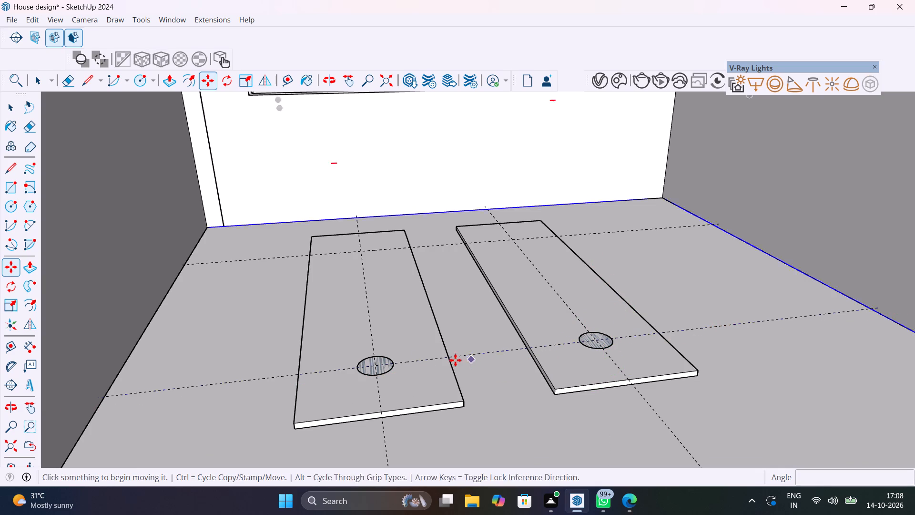
key("space")
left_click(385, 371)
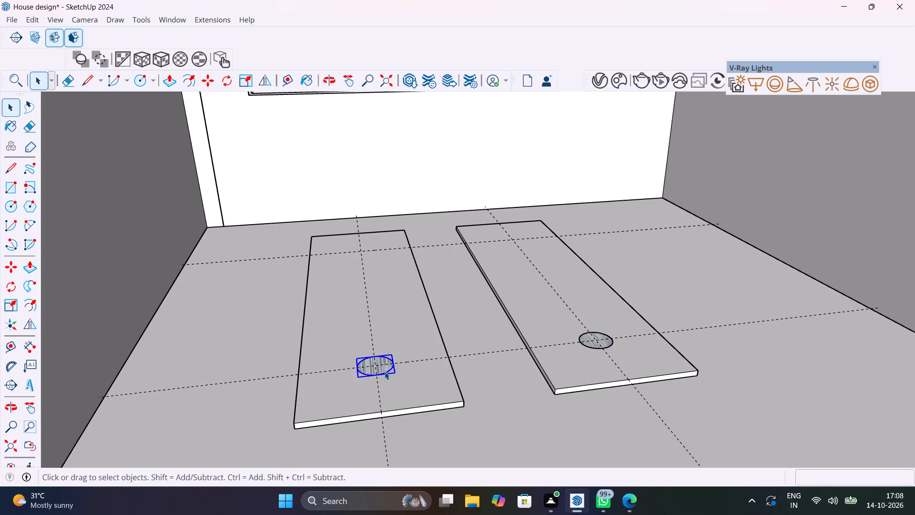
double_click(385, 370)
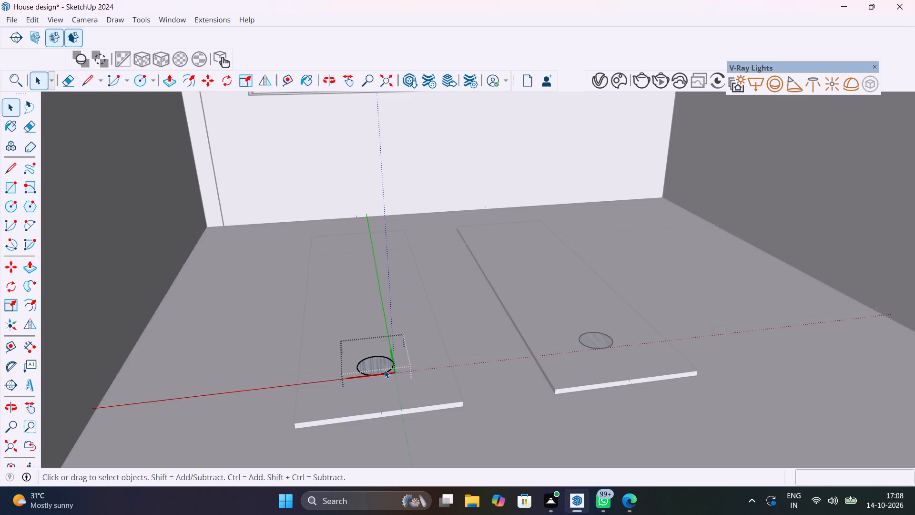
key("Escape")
Copy both circle components 4' 7 7/8" along the panels to the guide intersections near the white wall.
left_click(385, 370)
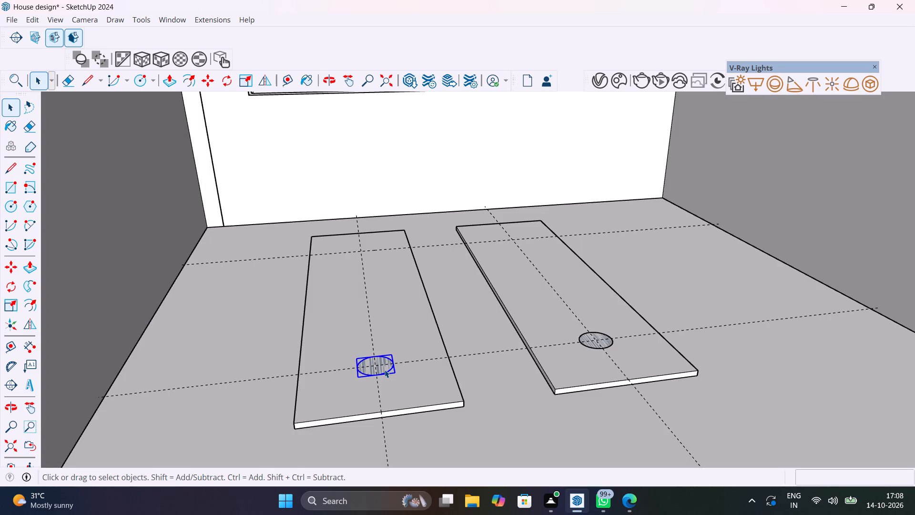
left_click(591, 344, "ctrl")
key("m")
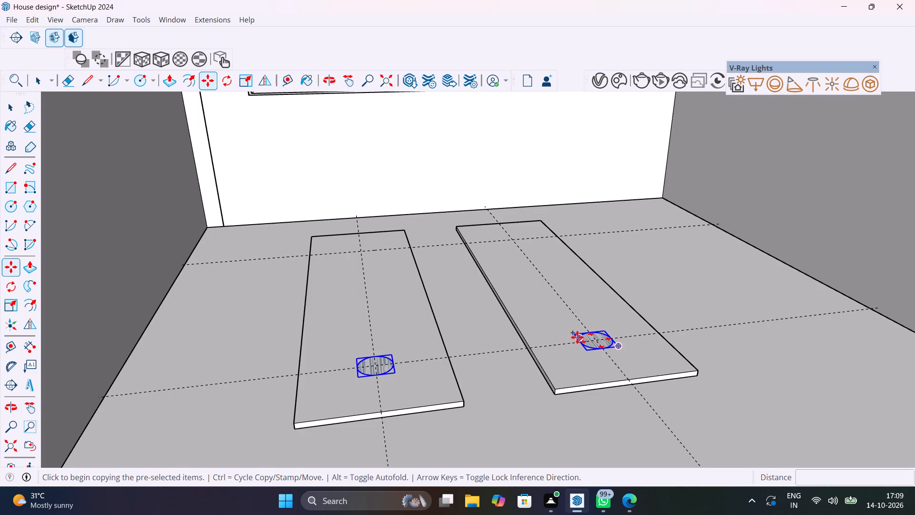
left_click(375, 364)
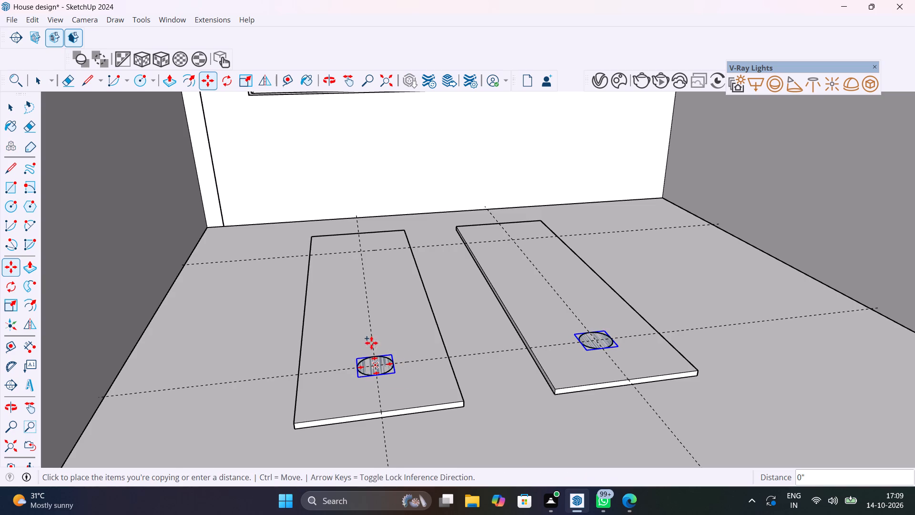
scroll(357, 250, "up", 9)
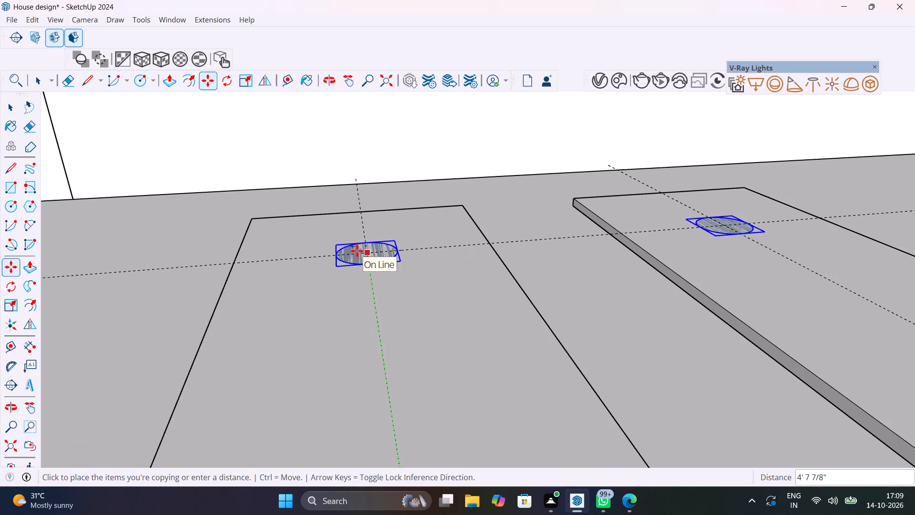
left_click(365, 252)
scroll(396, 284, "down", 15)
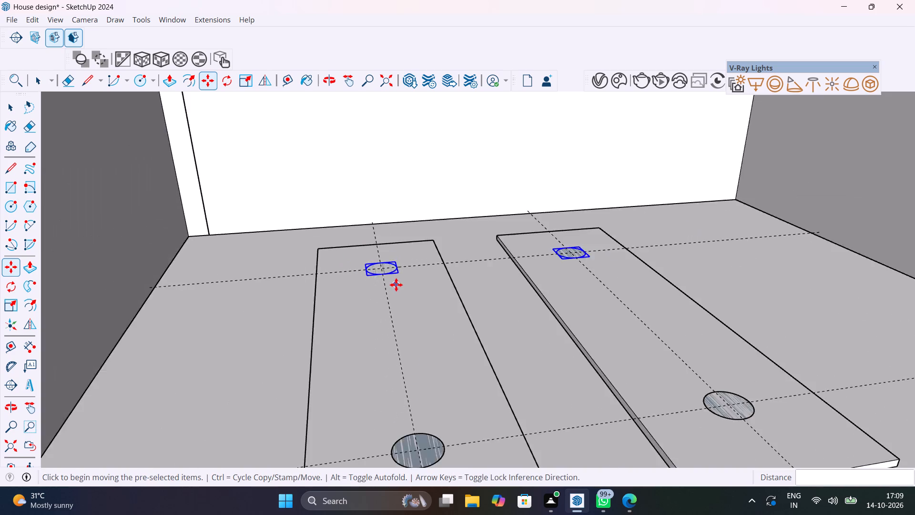
scroll(396, 285, "down", 7)
key("space")
Extrude the face inside the first circle component 1" so all four ceiling circles get thickness.
scroll(401, 349, "up", 10)
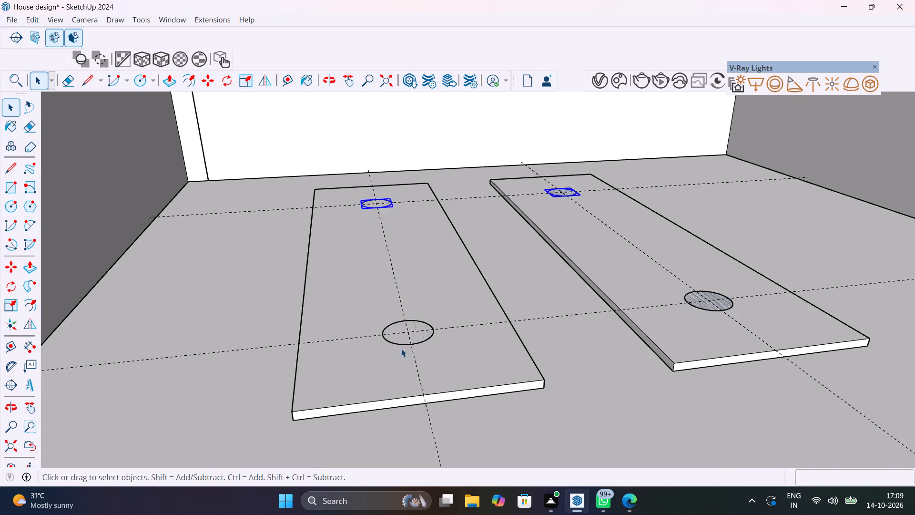
double_click(402, 338)
key("p")
left_click(402, 338)
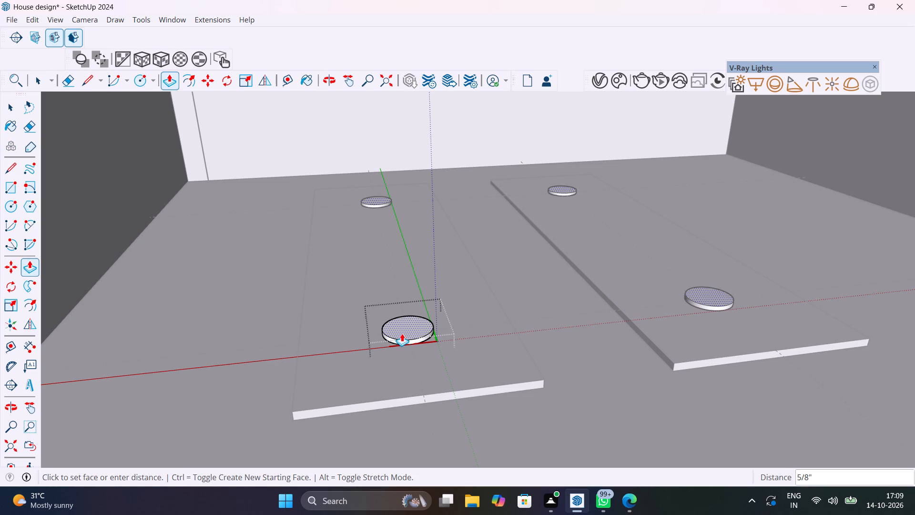
scroll(402, 333, "up", 4)
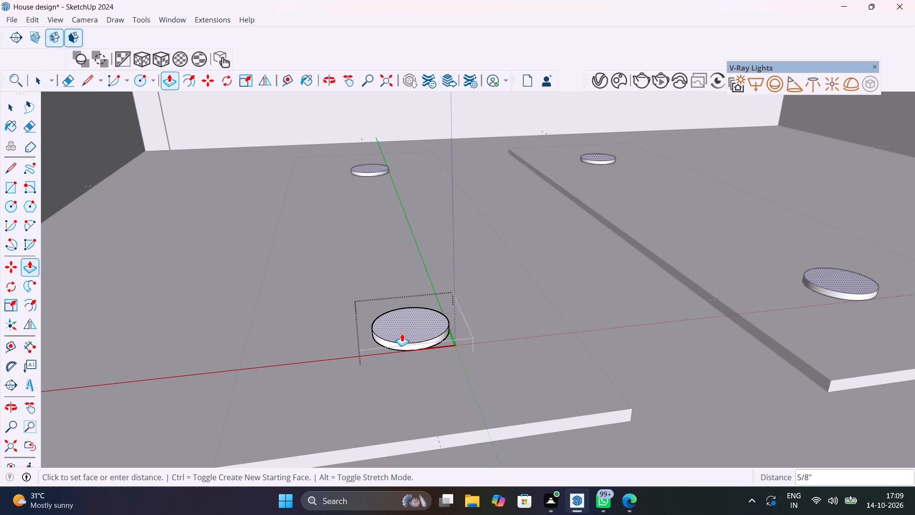
type("1\"")
key("Return")
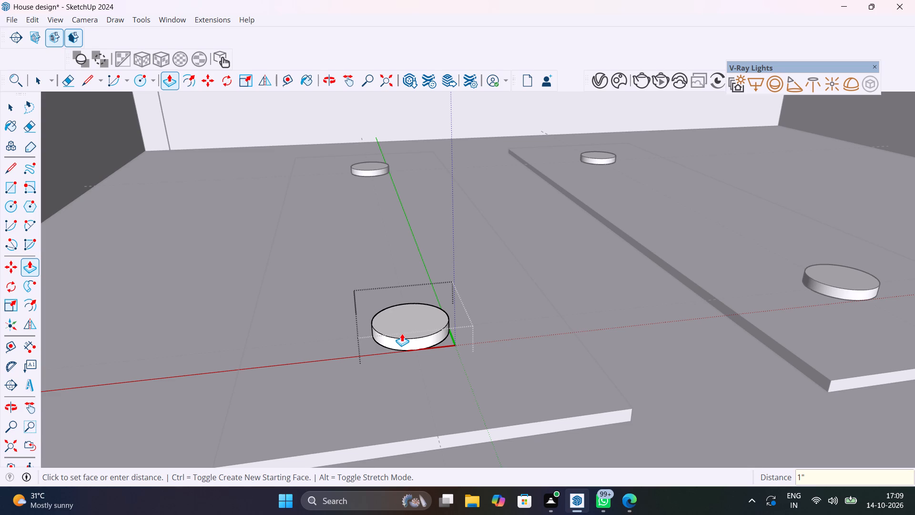
Reopen the nearest circle component and offset the edge of its circular face inward by about 9/16".
key("space")
scroll(402, 333, "down", 16)
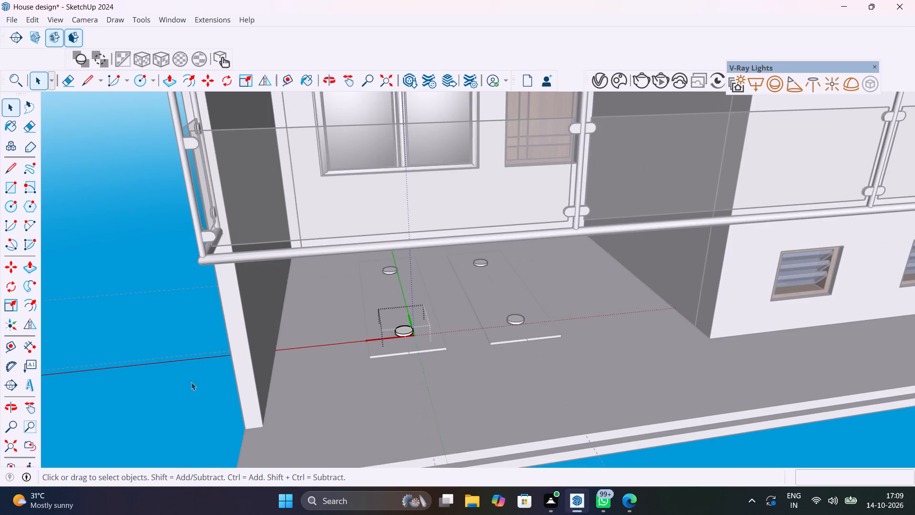
left_click(191, 382)
scroll(396, 332, "up", 15)
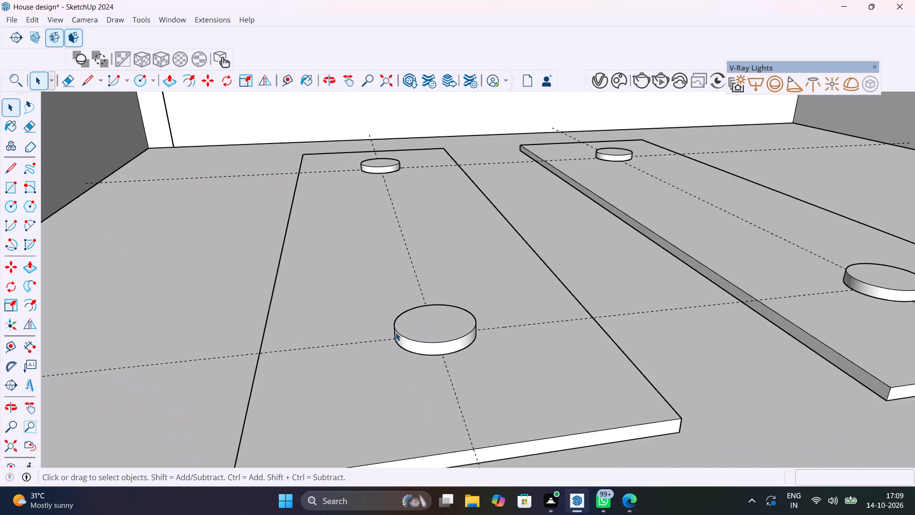
scroll(396, 332, "up", 5)
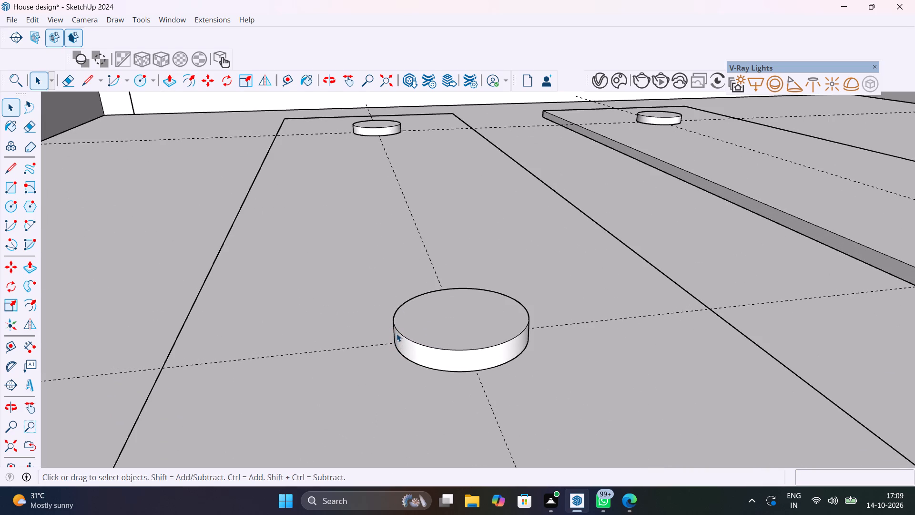
middle_click_drag(437, 335, 425, 393)
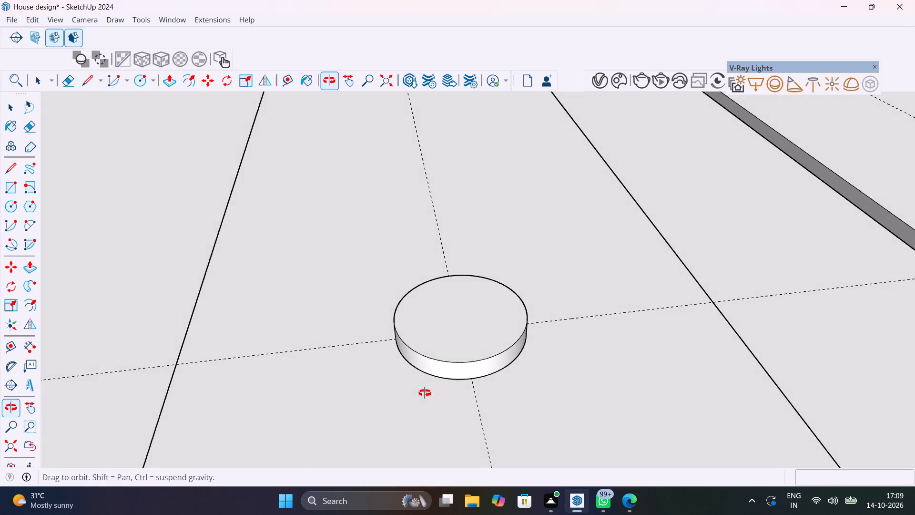
middle_click_drag(425, 393, 425, 393)
scroll(457, 334, "up", 3)
left_click(457, 335)
triple_click(457, 335)
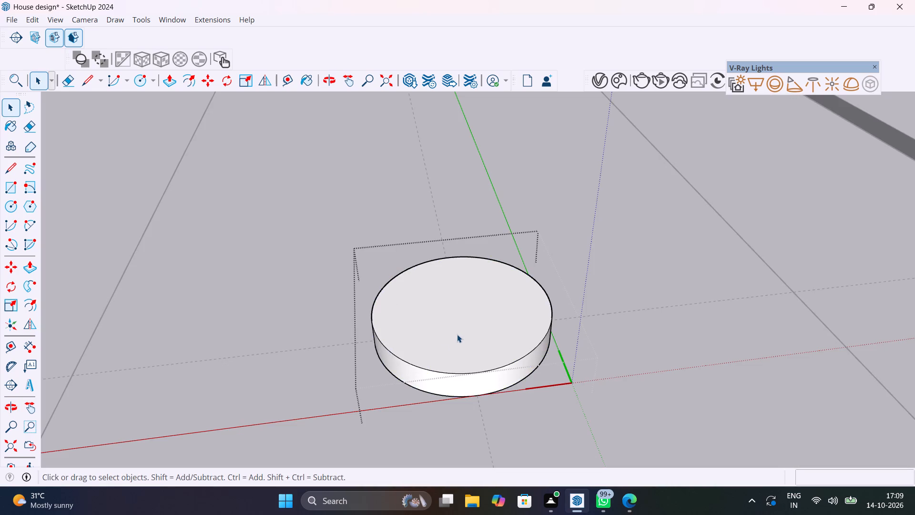
left_click(457, 334)
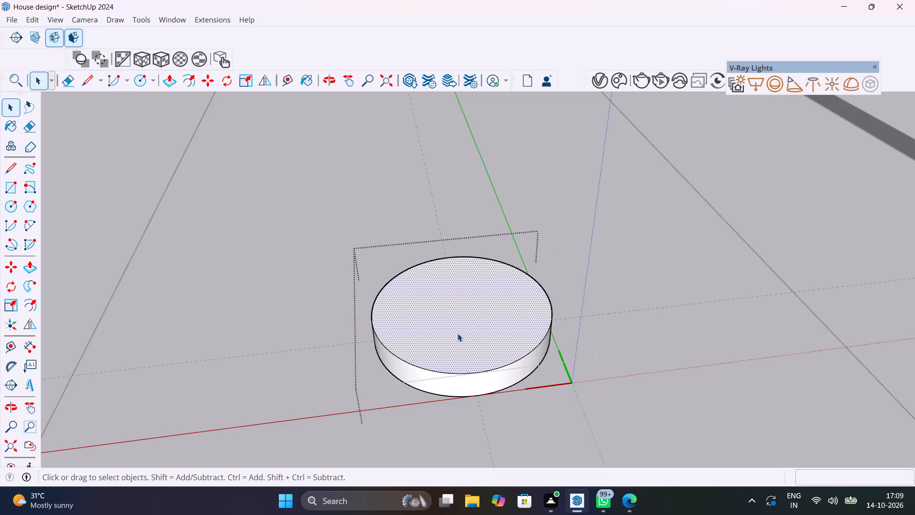
key("f")
scroll(497, 320, "down", 14)
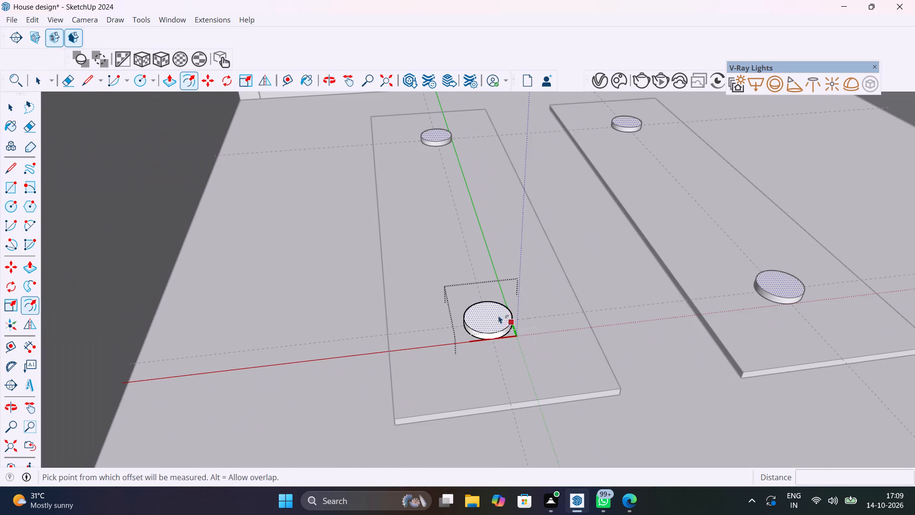
left_click(504, 309)
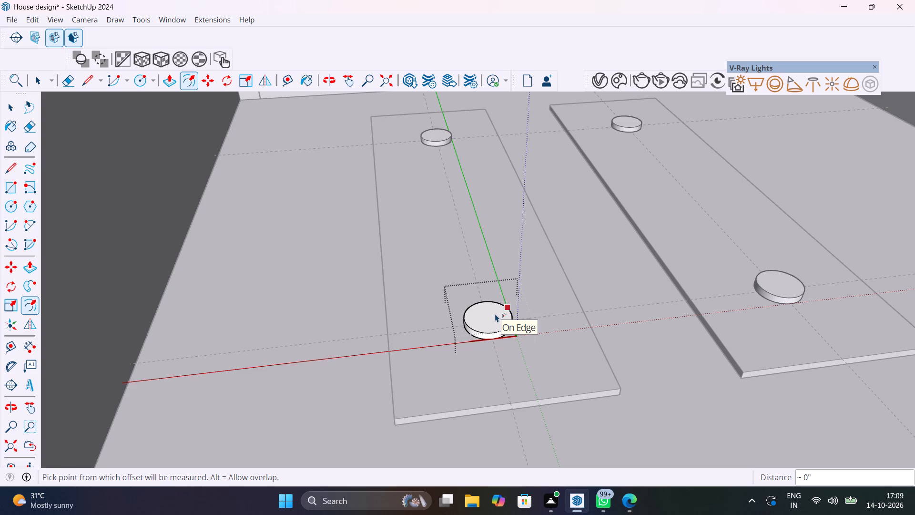
key("Escape")
left_click_drag(503, 307, 498, 312)
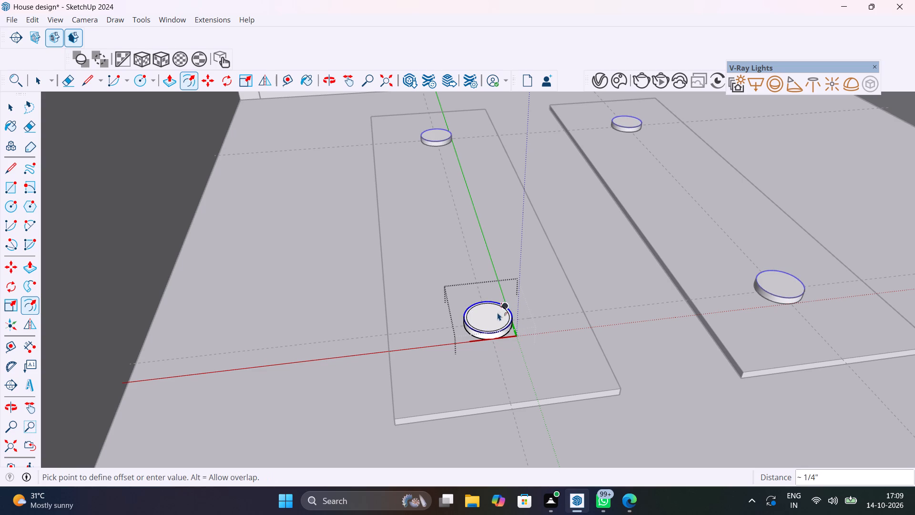
left_click_drag(498, 312, 495, 315)
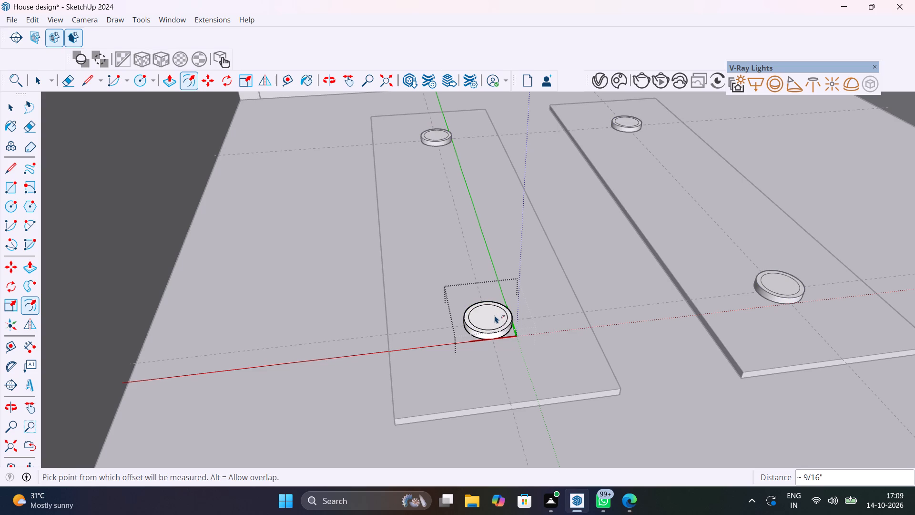
Push the inner circular face about 3/4" into the component to form a raised rim, and exit the component.
key("space")
left_click(495, 315)
key("p")
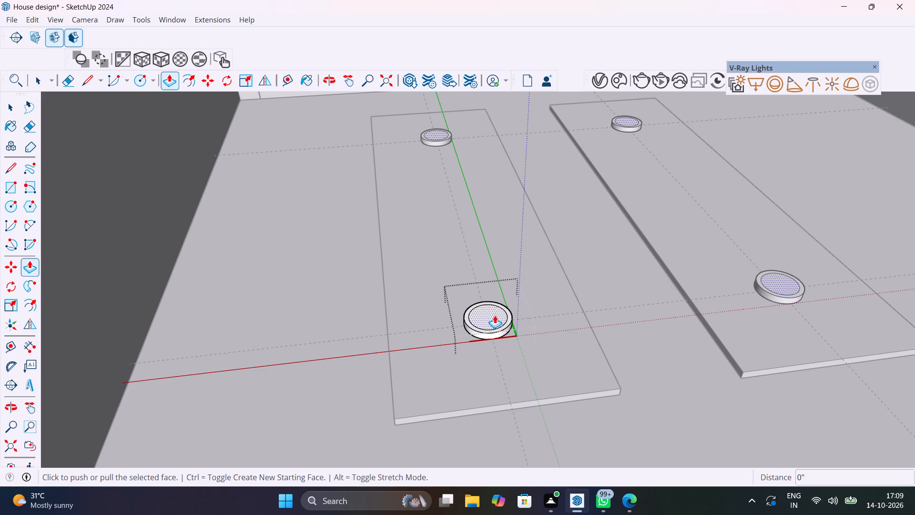
left_click(495, 315)
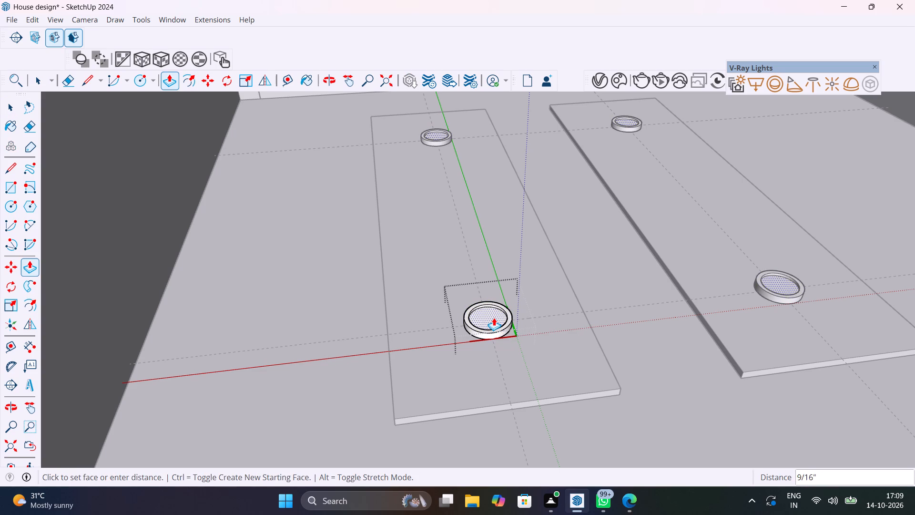
scroll(494, 318, "up", 16)
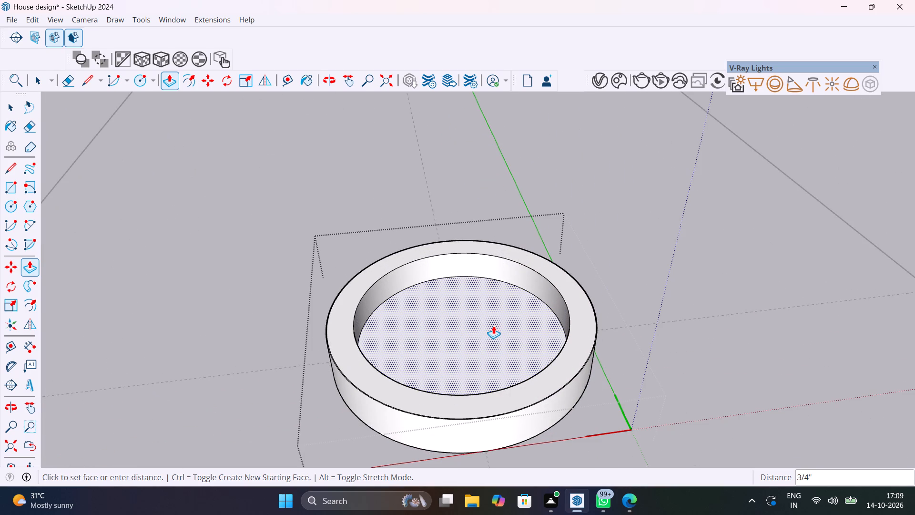
left_click(493, 326)
key("space")
scroll(493, 326, "down", 19)
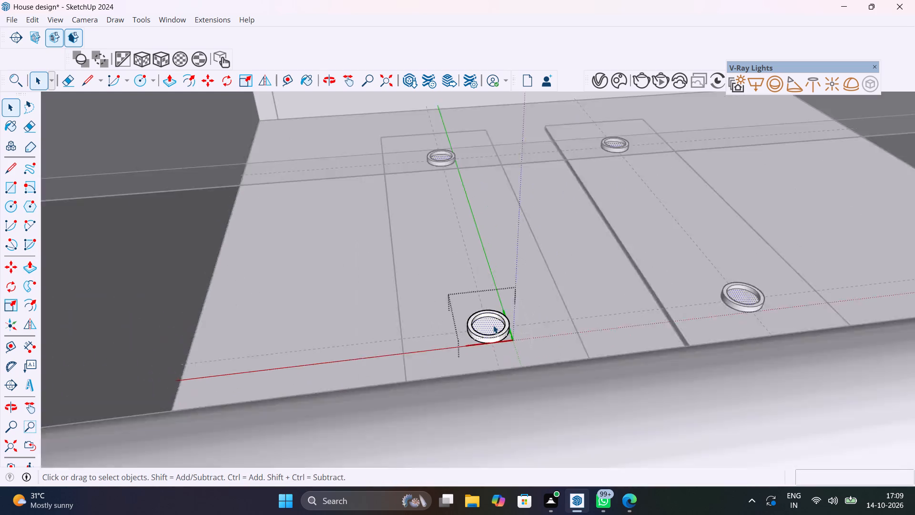
scroll(493, 325, "down", 9)
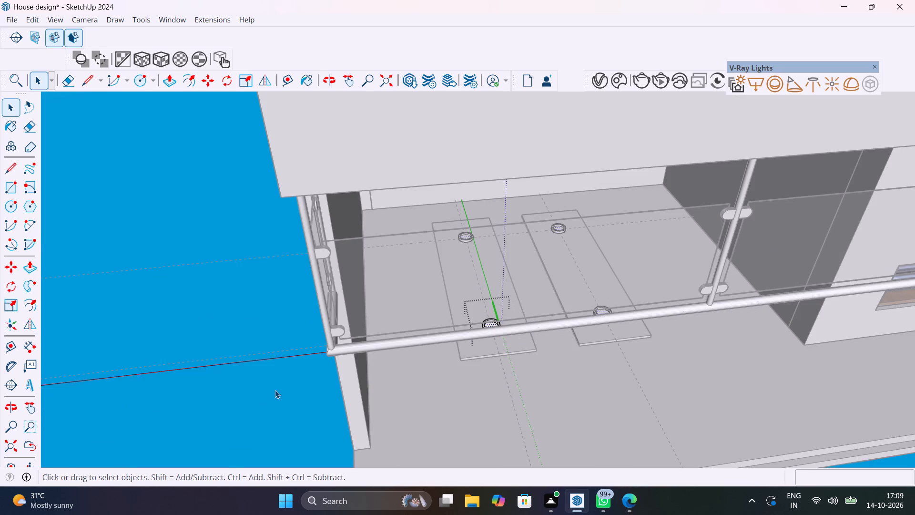
left_click(275, 390)
Import the Wood Mahogany 33-46 100cm material from the Chaos Cosmos library into the V-Ray scene.
scroll(519, 343, "up", 10)
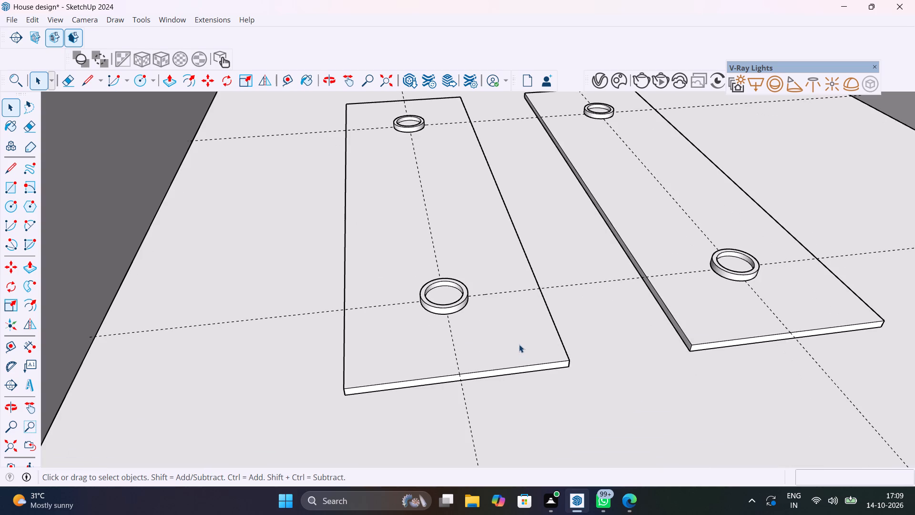
middle_click_drag(519, 343, 496, 320)
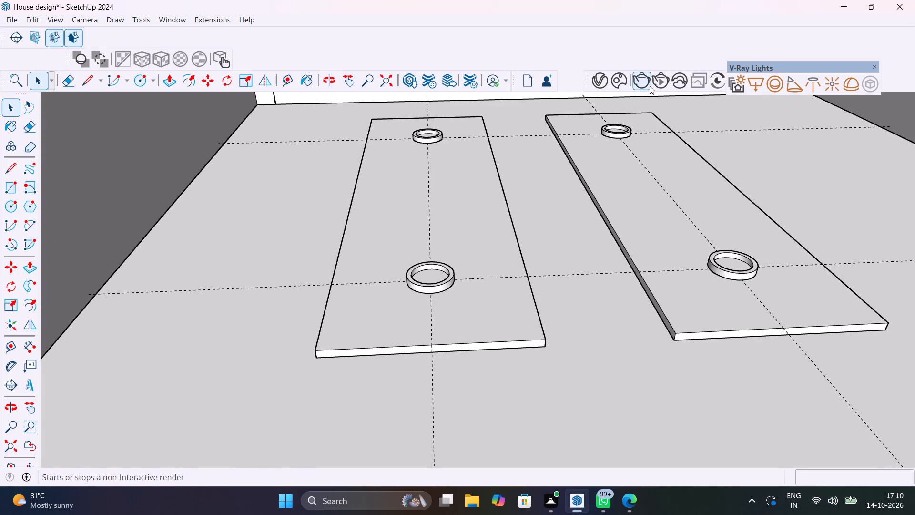
left_click(599, 81)
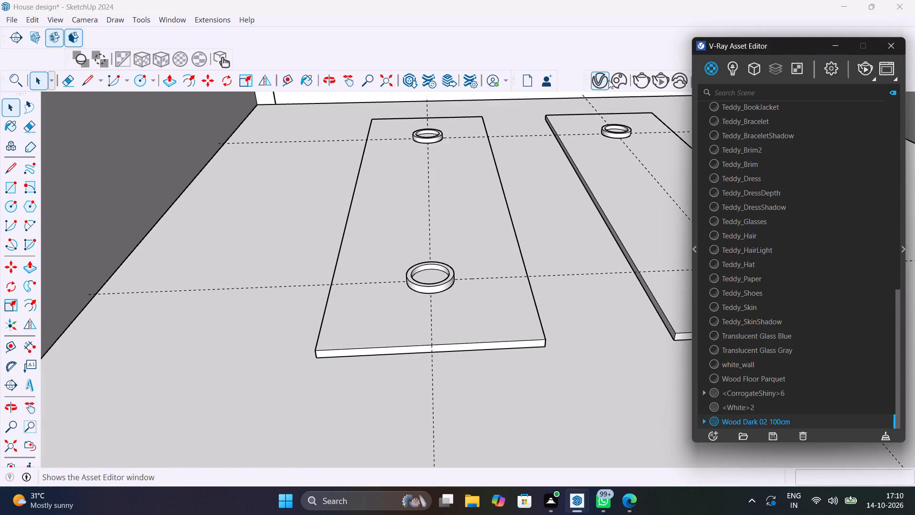
left_click(621, 83)
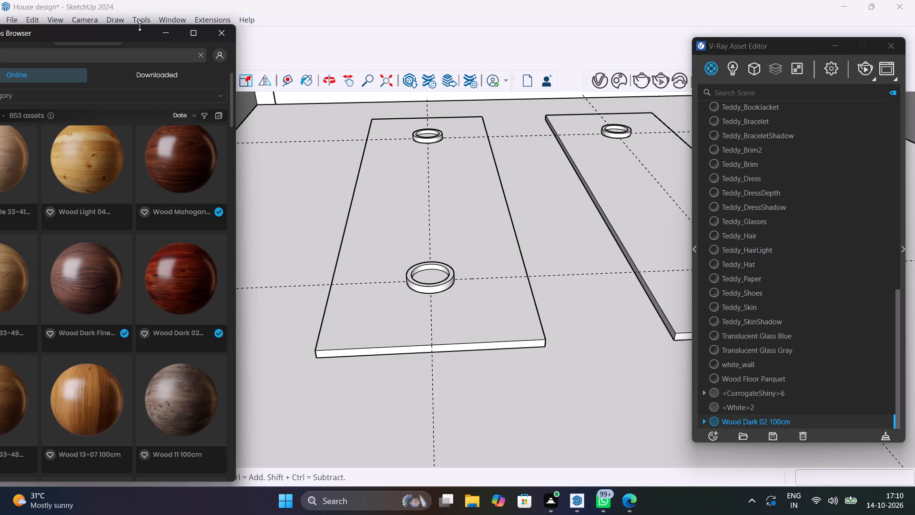
left_click_drag(142, 34, 216, 36)
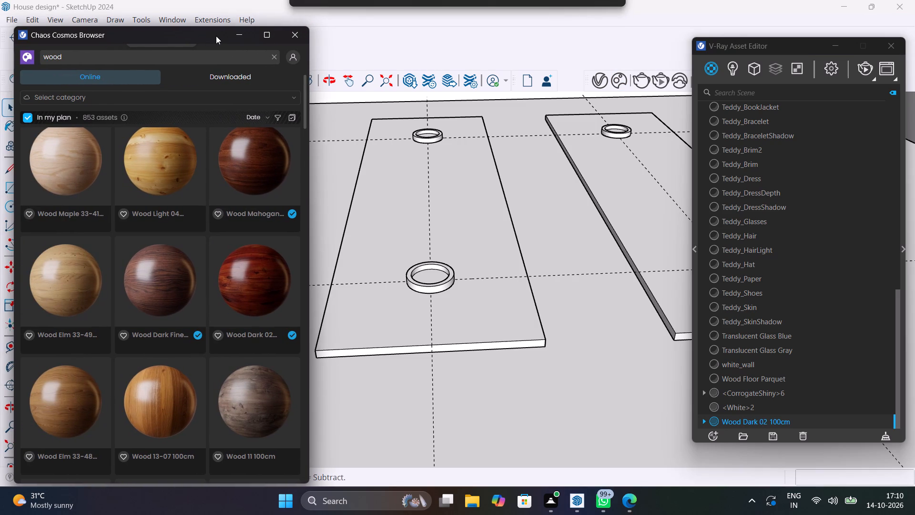
left_click_drag(216, 36, 216, 36)
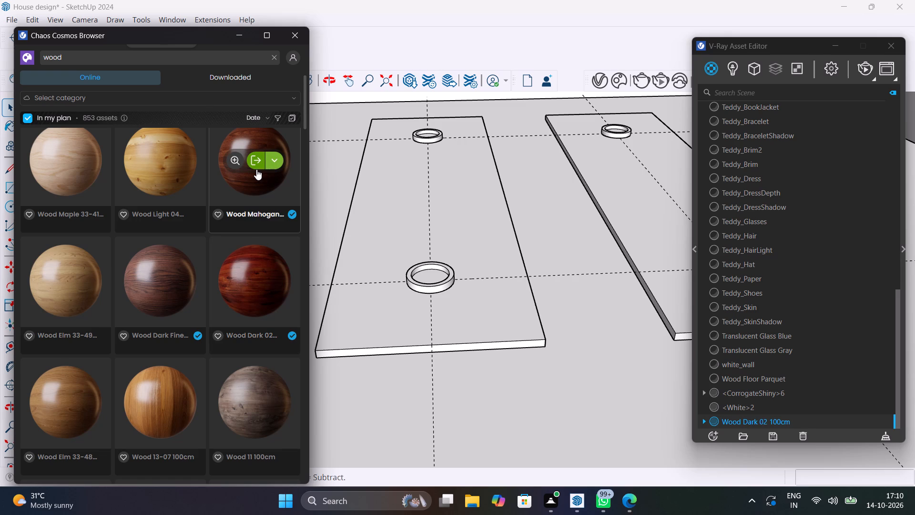
left_click(255, 162)
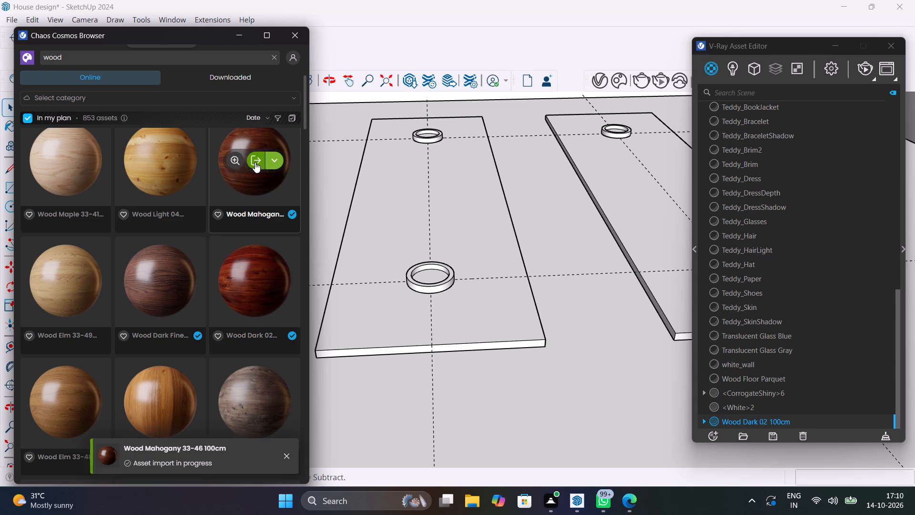
scroll(744, 360, "down", 3)
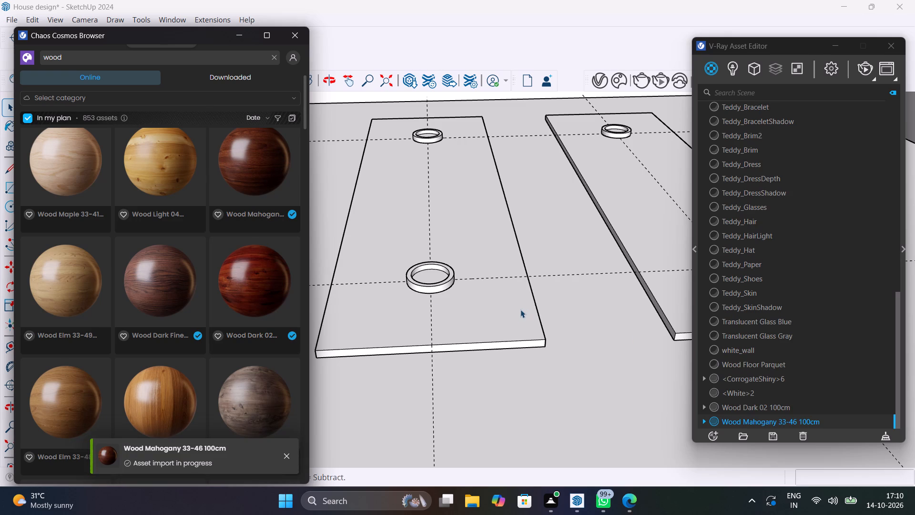
Apply the Wood Mahogany 33-46 100cm material to both rectangular ceiling panels.
left_click(516, 320)
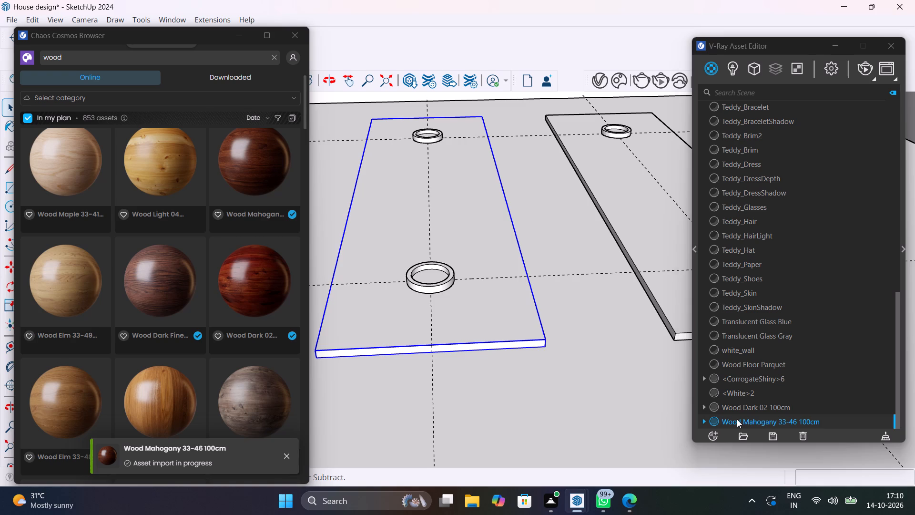
left_click(737, 419)
right_click(737, 419)
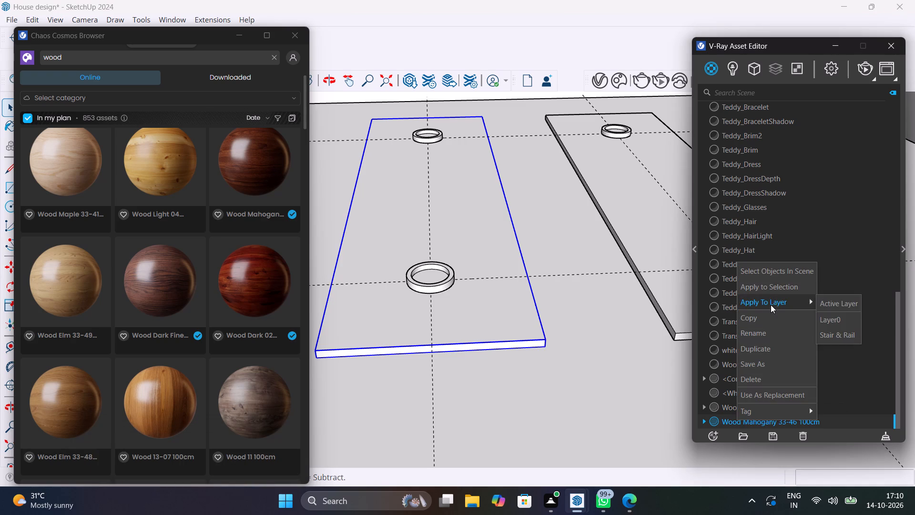
left_click(773, 289)
left_click(662, 255)
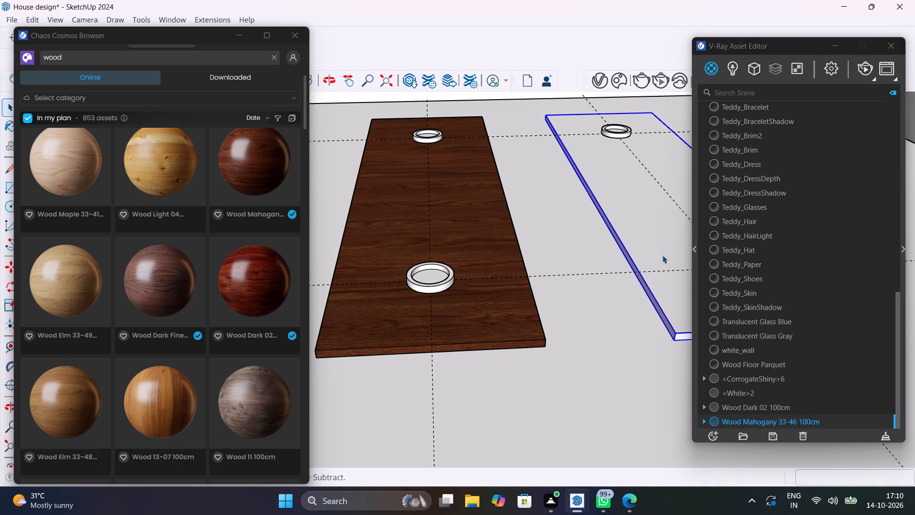
right_click(751, 420)
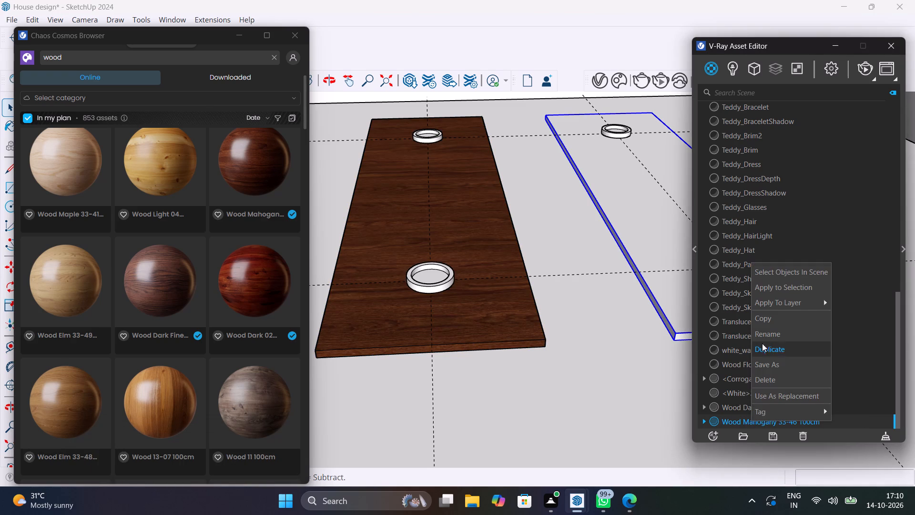
left_click(780, 289)
scroll(557, 334, "down", 2)
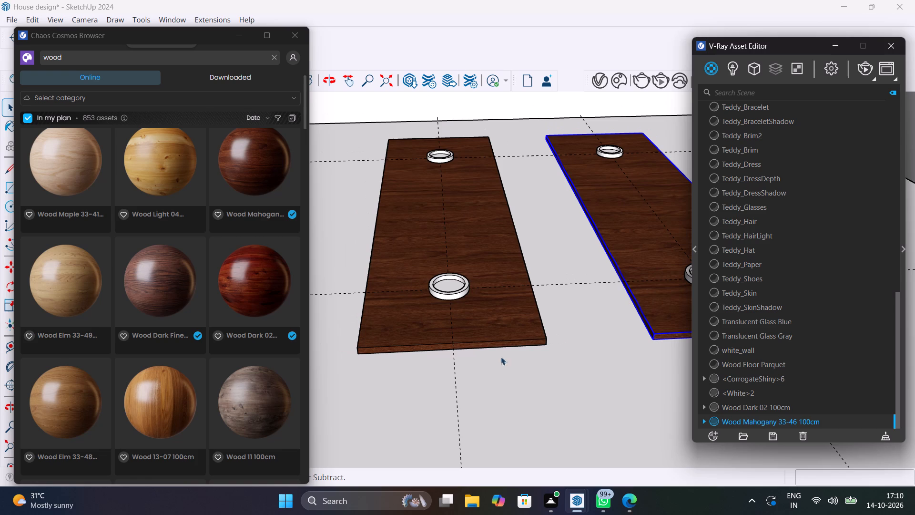
left_click(499, 376)
Close the Cosmos browser and rearrange the V-Ray Asset Editor and V-Ray light tools around the nearest ceiling ring.
scroll(452, 291, "up", 4)
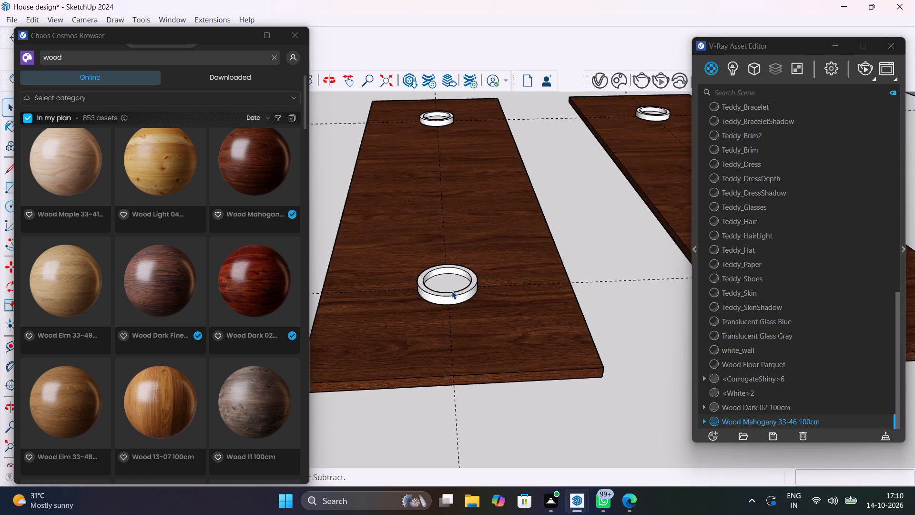
scroll(452, 291, "up", 4)
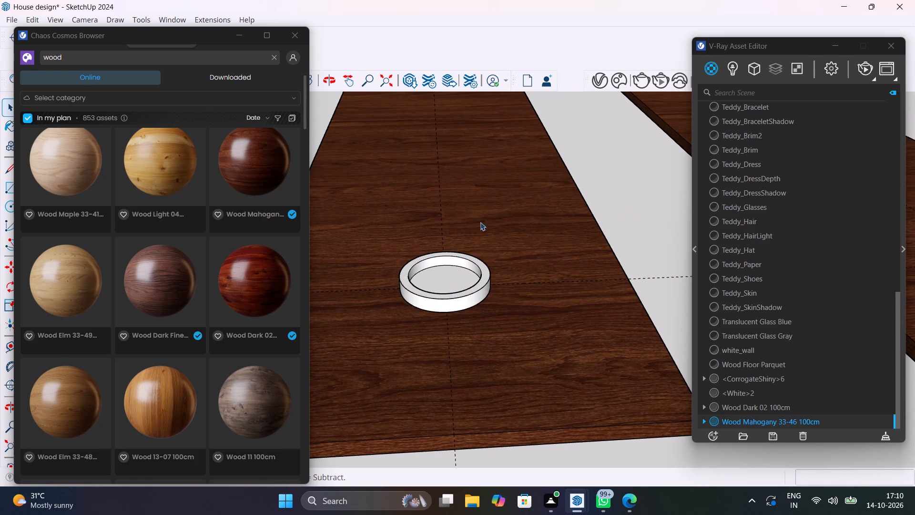
left_click(291, 36)
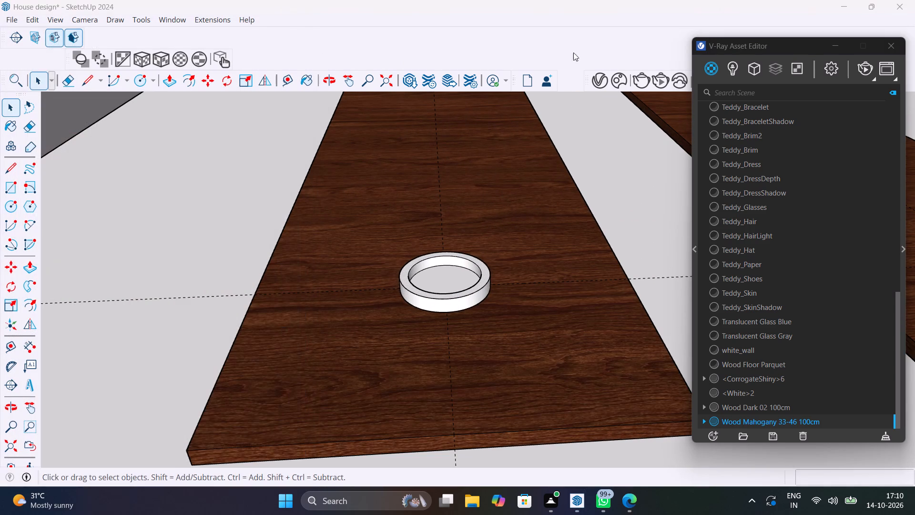
left_click_drag(741, 44, 732, 151)
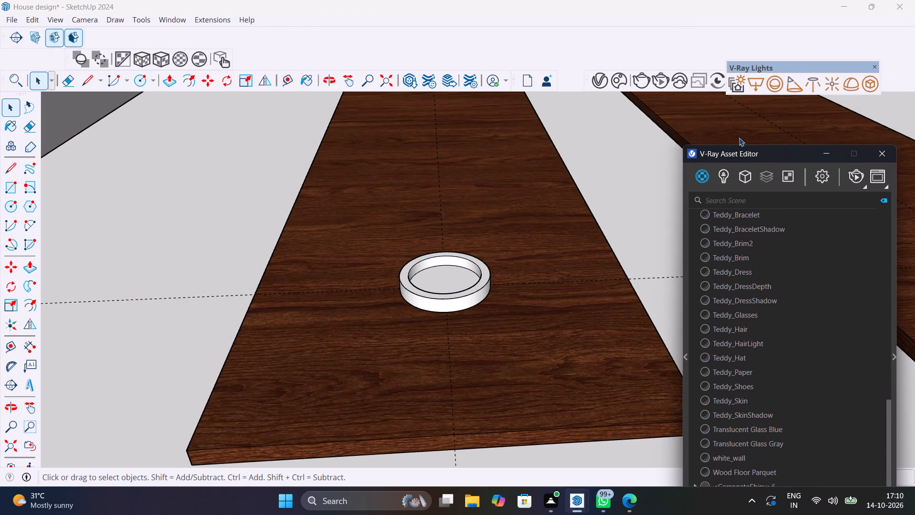
left_click_drag(796, 64, 738, 56)
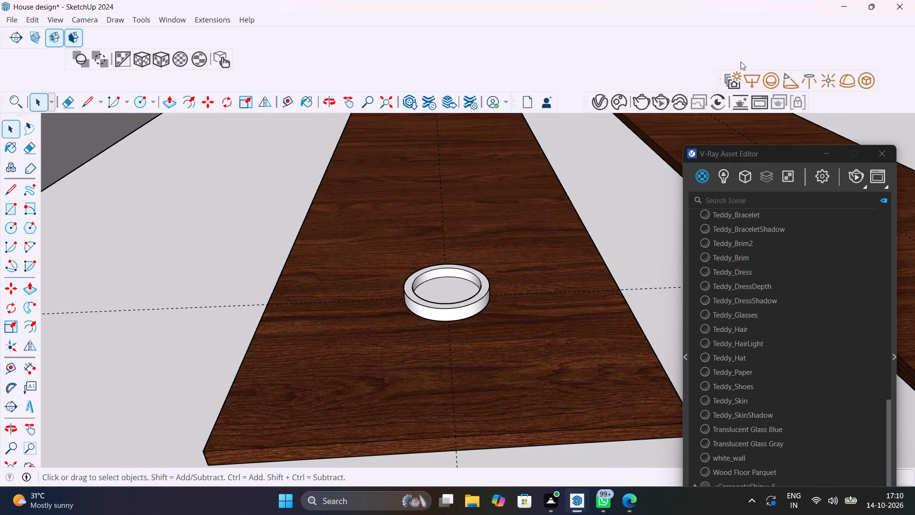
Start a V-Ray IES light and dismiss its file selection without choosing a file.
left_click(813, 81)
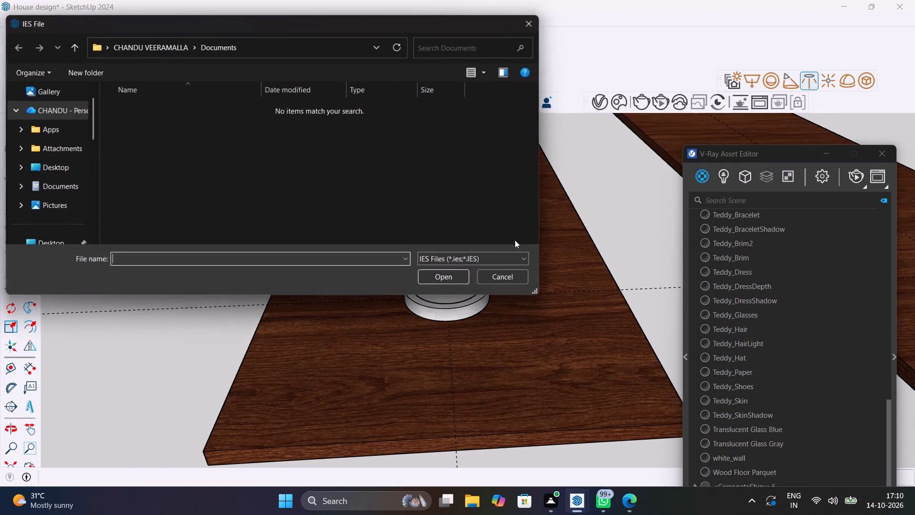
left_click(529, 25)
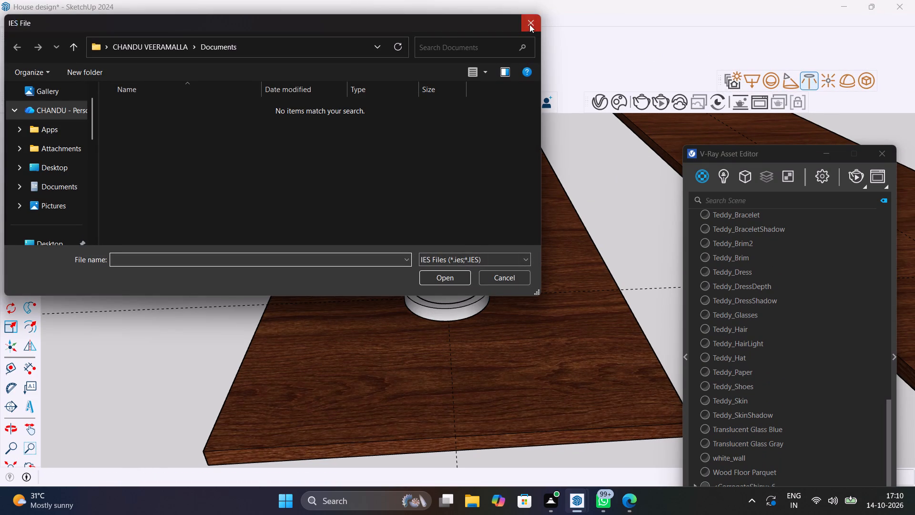
Open the nearest ceiling ring component and place a V-Ray sphere light at its centre, sized to fit inside the ring.
left_click(778, 81)
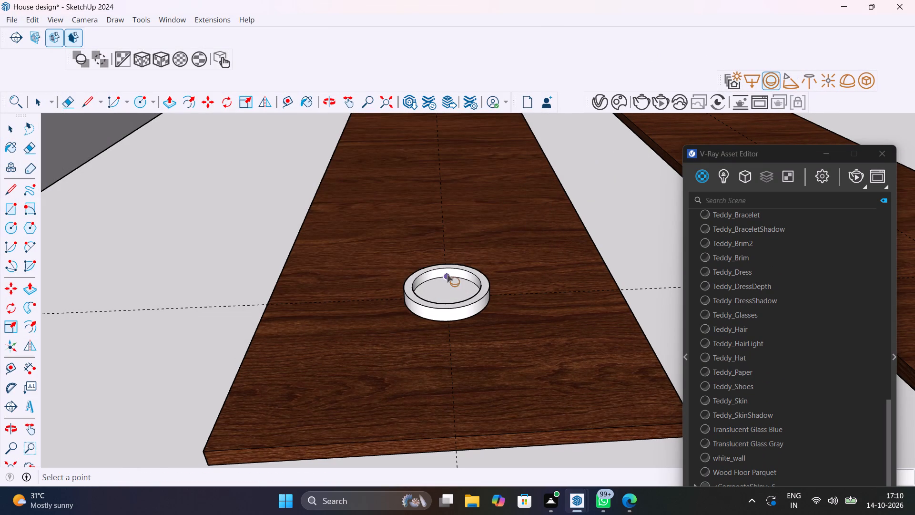
scroll(449, 283, "up", 9)
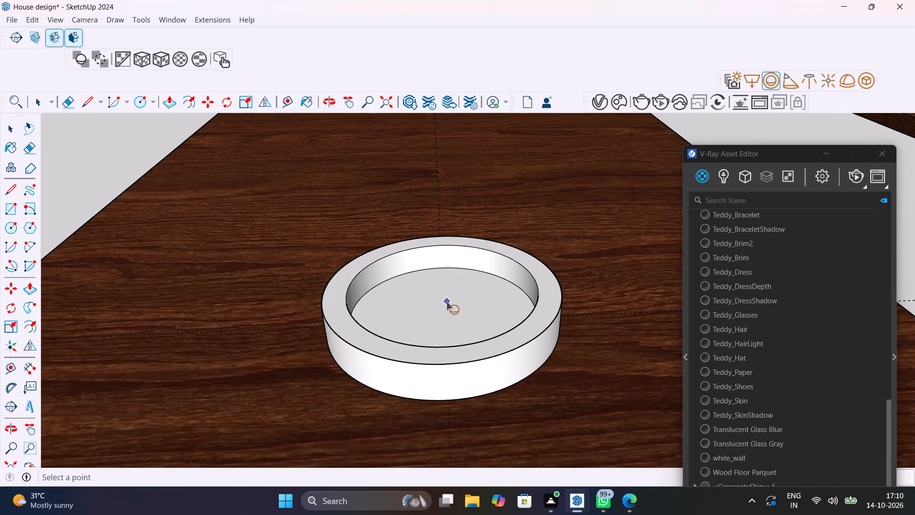
key("space")
scroll(447, 302, "down", 13)
double_click(450, 310)
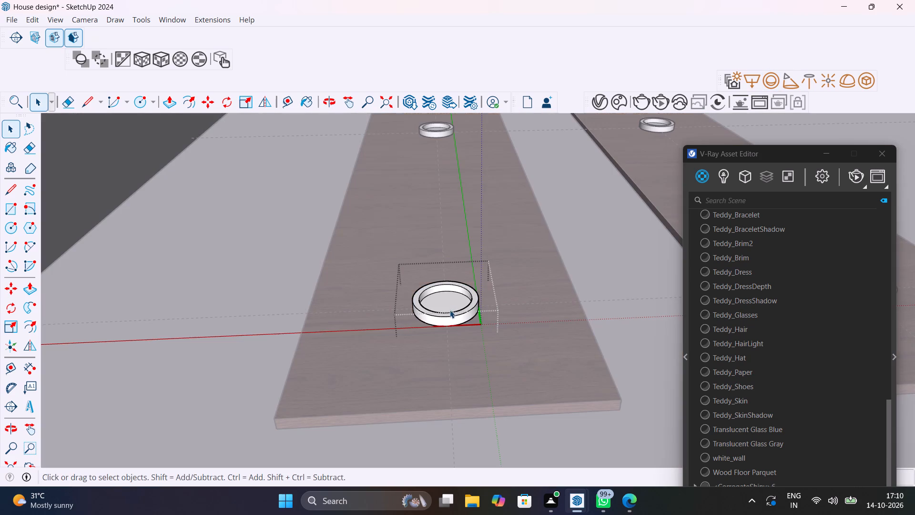
left_click(770, 78)
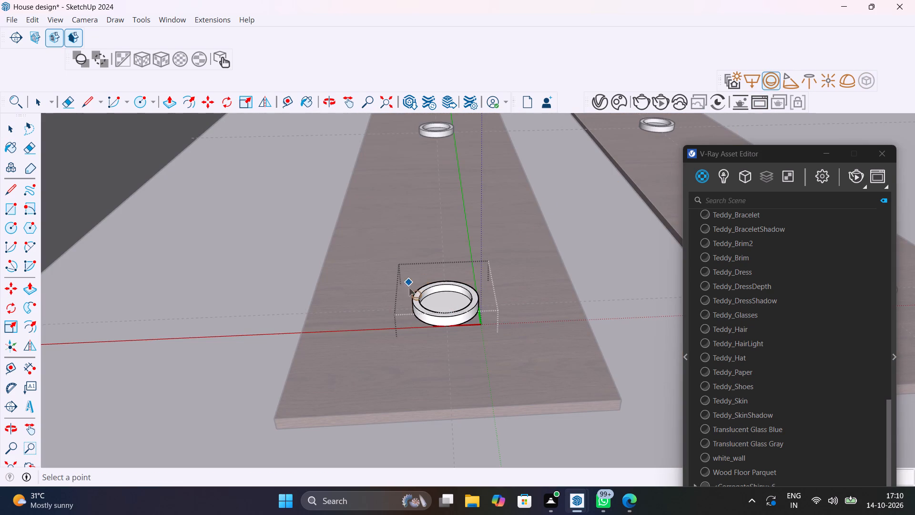
scroll(445, 302, "up", 13)
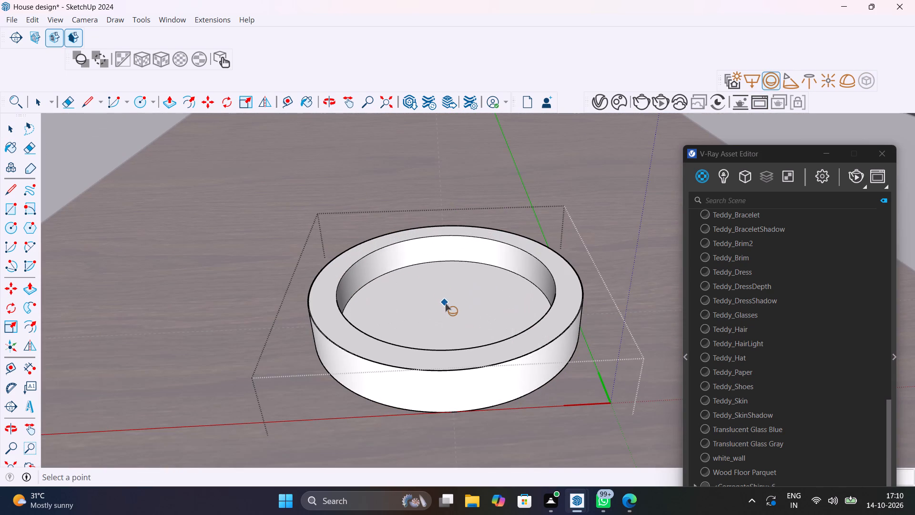
left_click(448, 306)
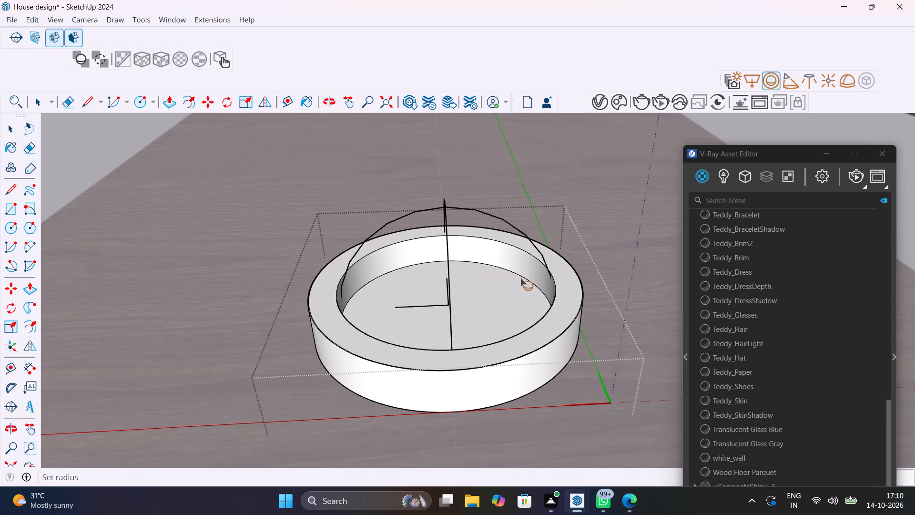
left_click(518, 282)
scroll(475, 301, "down", 10)
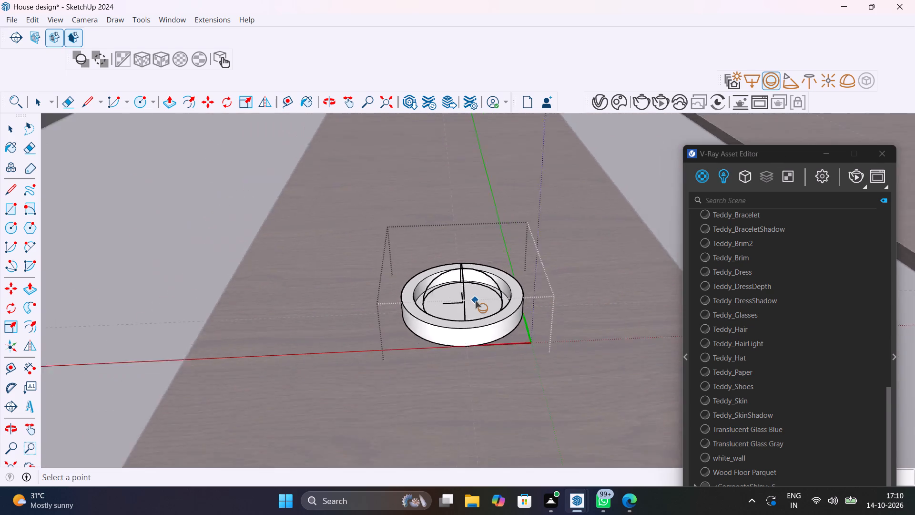
scroll(475, 300, "down", 9)
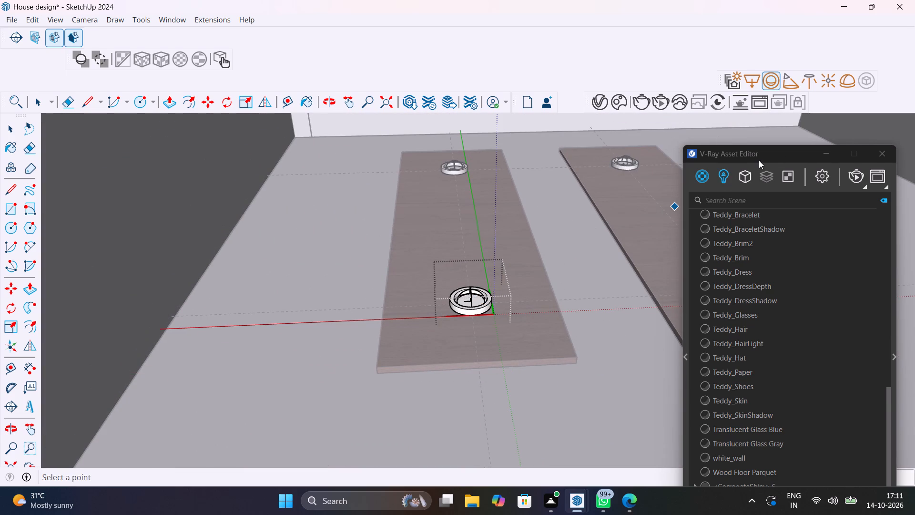
Set the sphere light's colour temperature to 3500 K in the V-Ray Asset Editor and close the editor.
left_click_drag(760, 155, 634, 83)
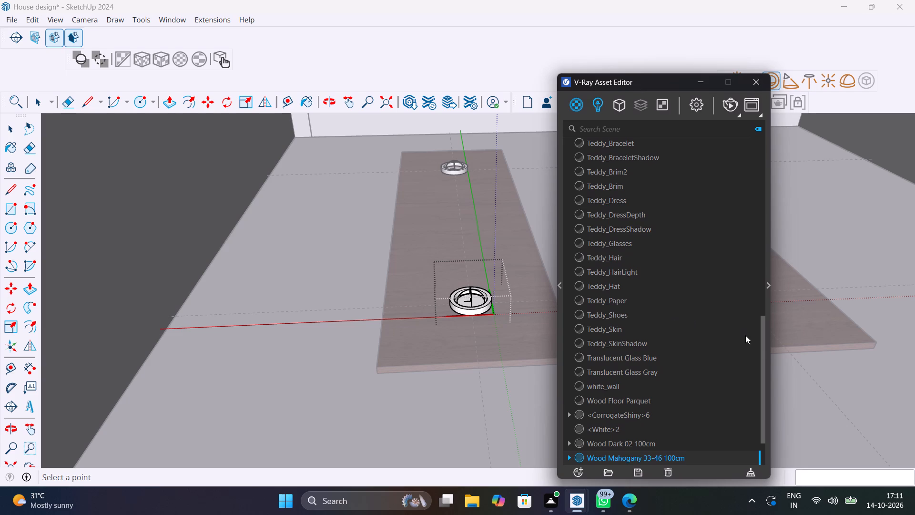
left_click_drag(762, 342, 763, 377)
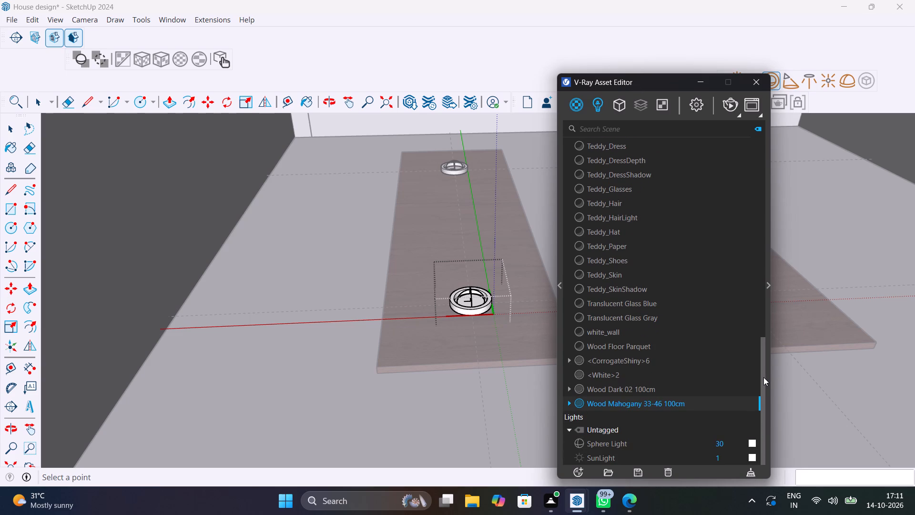
left_click_drag(763, 377, 765, 406)
left_click(754, 444)
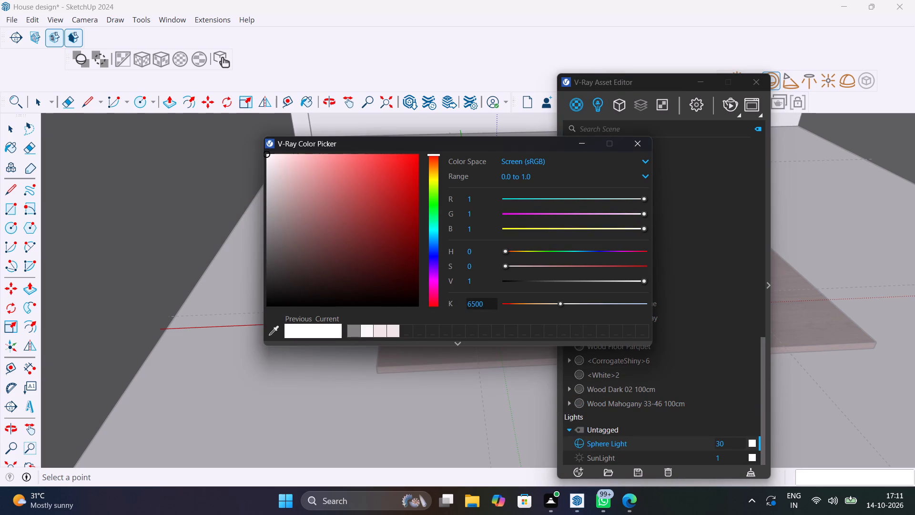
left_click_drag(487, 299, 449, 305)
type("3500")
key("Return")
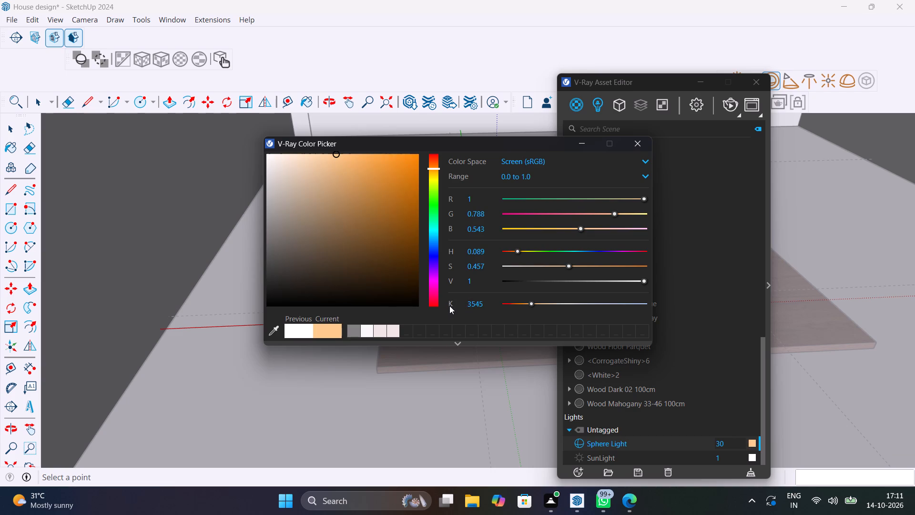
left_click(638, 141)
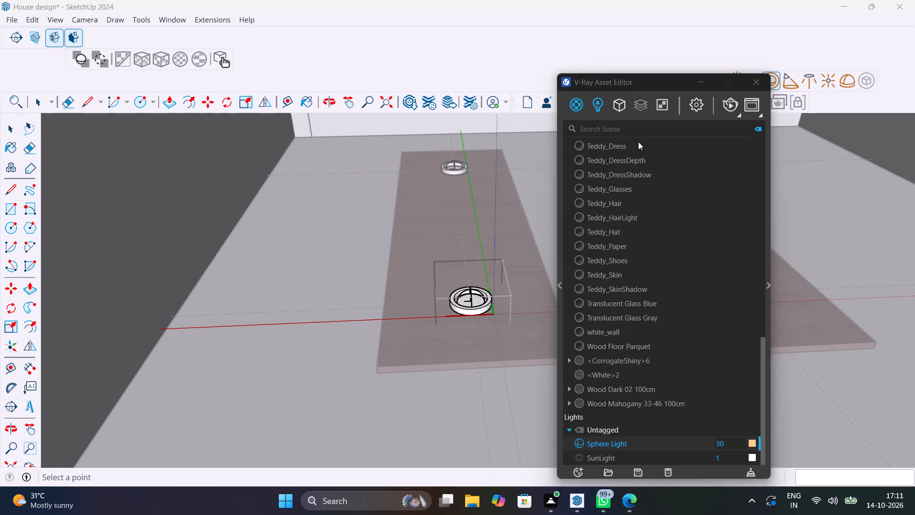
left_click(753, 82)
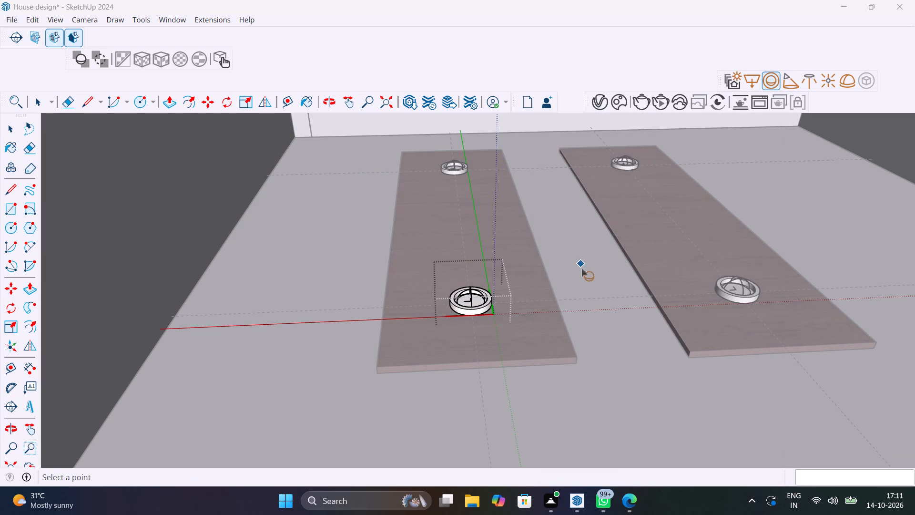
Leave the light tool and exit the ring component's editing context.
scroll(581, 292, "down", 5)
key("space")
scroll(581, 292, "down", 5)
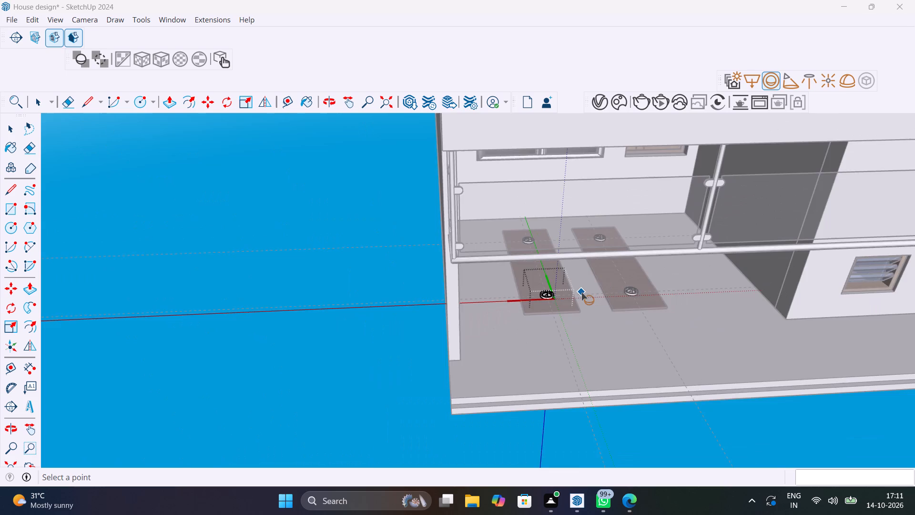
scroll(581, 292, "down", 5)
left_click(410, 338)
key("space")
left_click(410, 338)
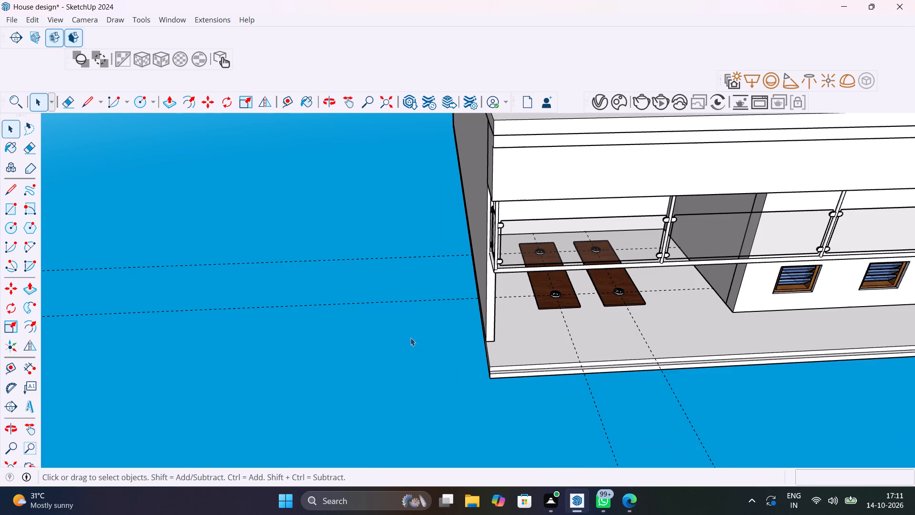
Delete all construction guides from the house model.
middle_click_drag(410, 336, 489, 143)
middle_click_drag(532, 323, 488, 126)
scroll(488, 126, "up", 1)
middle_click_drag(496, 340, 493, 189)
scroll(493, 188, "up", 1)
middle_click_drag(607, 340, 478, 191)
middle_click_drag(579, 300, 442, 191)
scroll(569, 248, "down", 3)
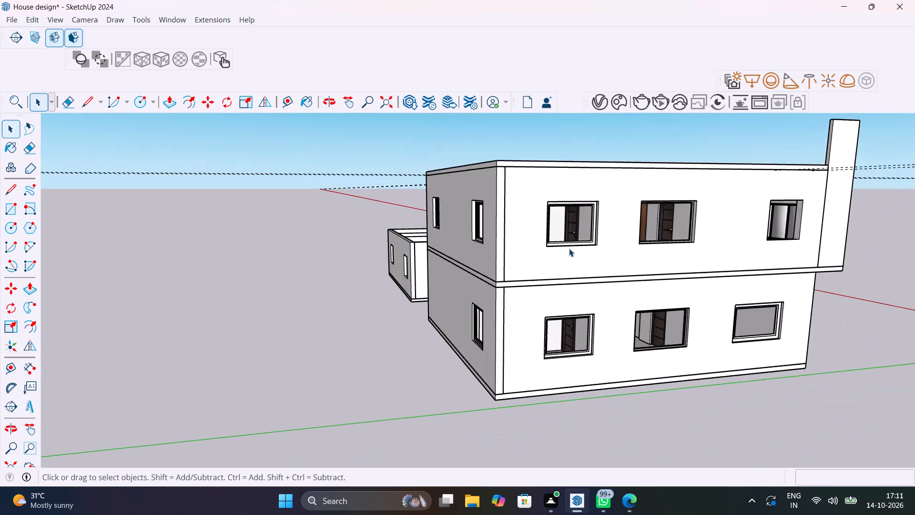
scroll(569, 248, "down", 7)
middle_click_drag(659, 273, 257, 274)
middle_click_drag(543, 228, 540, 221)
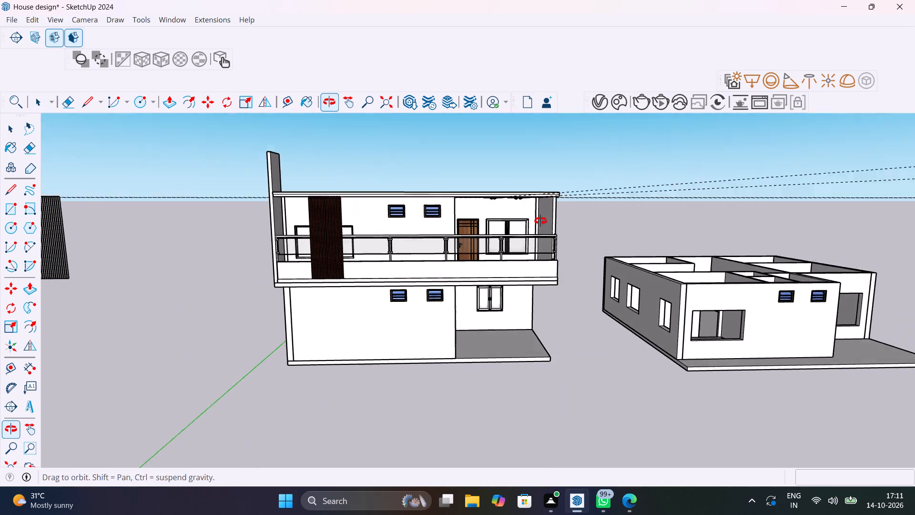
middle_click_drag(540, 221, 589, 258)
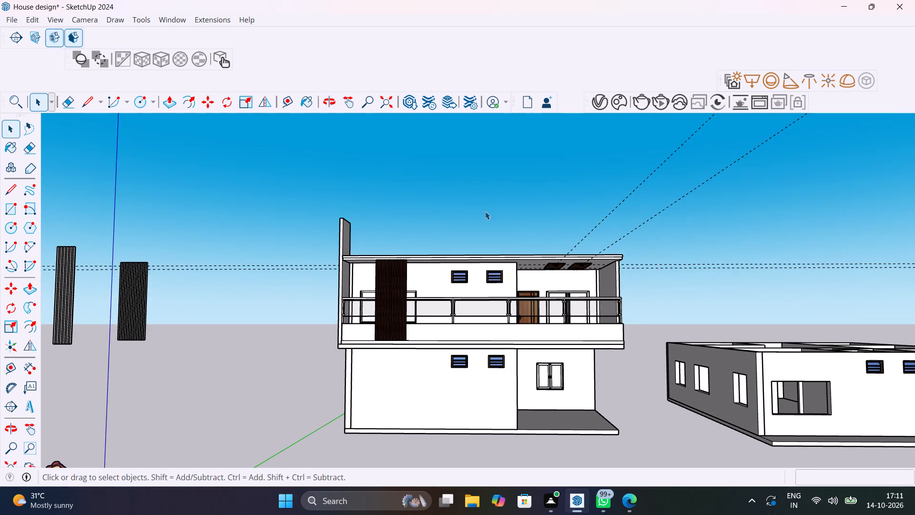
left_click(31, 15)
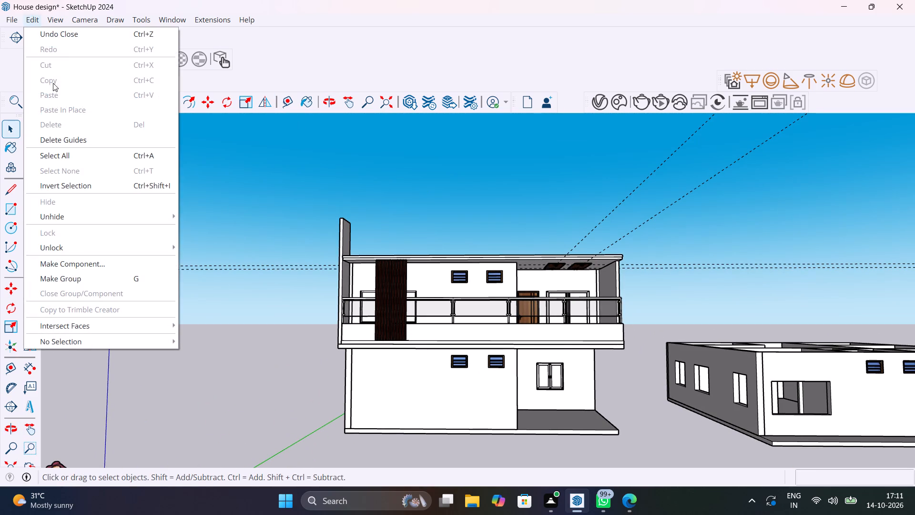
left_click(81, 141)
Run an interactive V-Ray render of the front elevation from below to check the balcony ceiling lights, stop it and close the frame buffer.
scroll(529, 316, "up", 3)
middle_click_drag(529, 315, 524, 309)
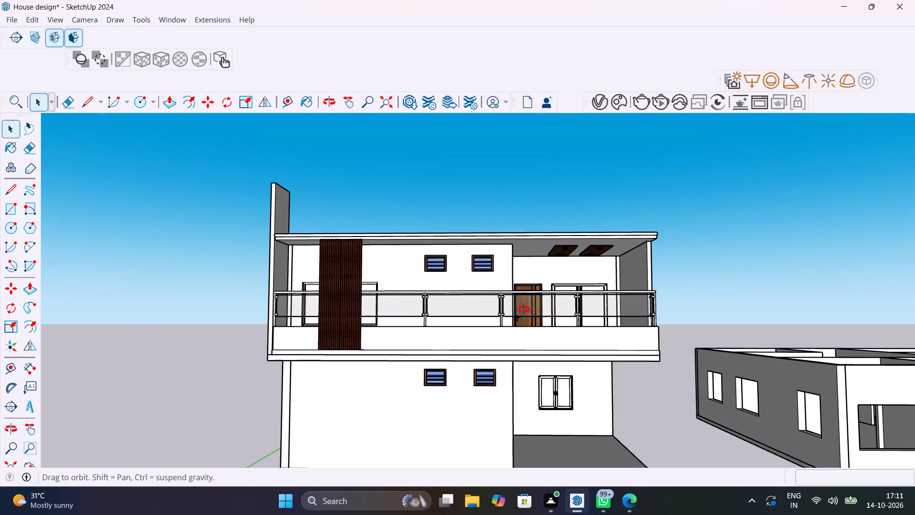
middle_click_drag(524, 309, 495, 290)
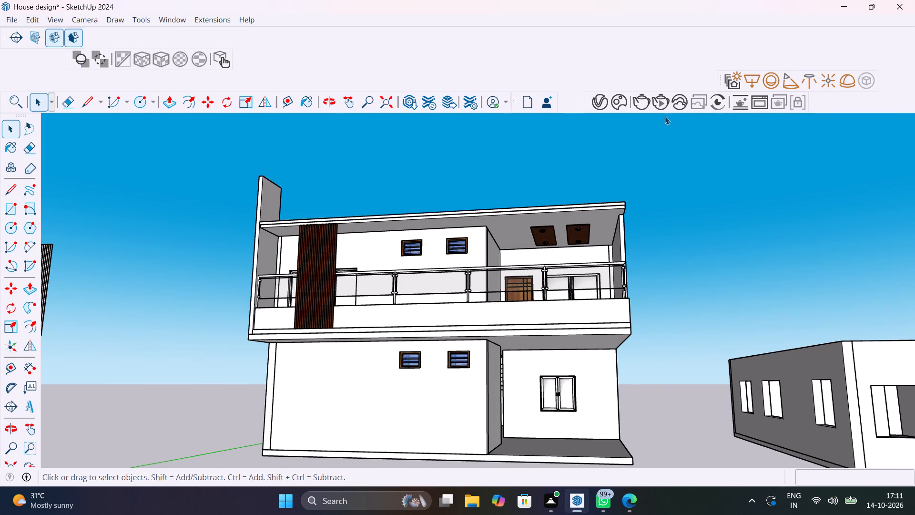
left_click(662, 104)
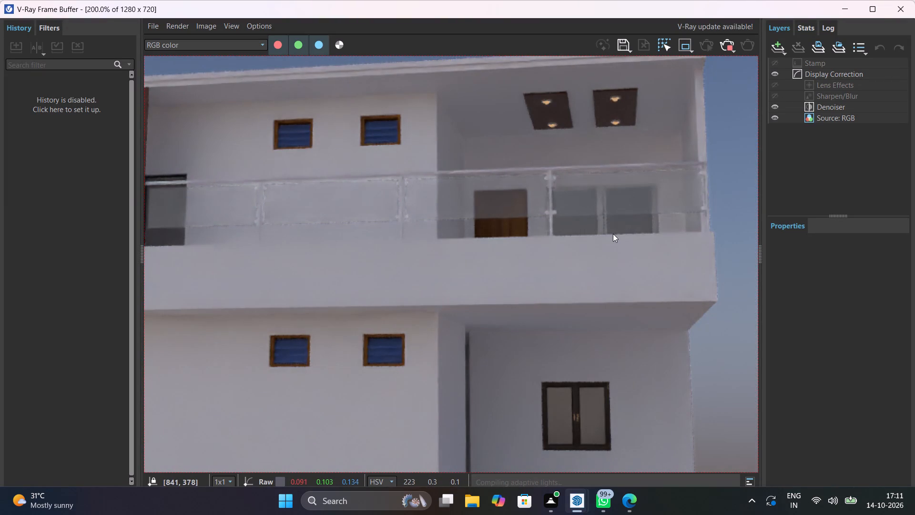
scroll(613, 234, "down", 1)
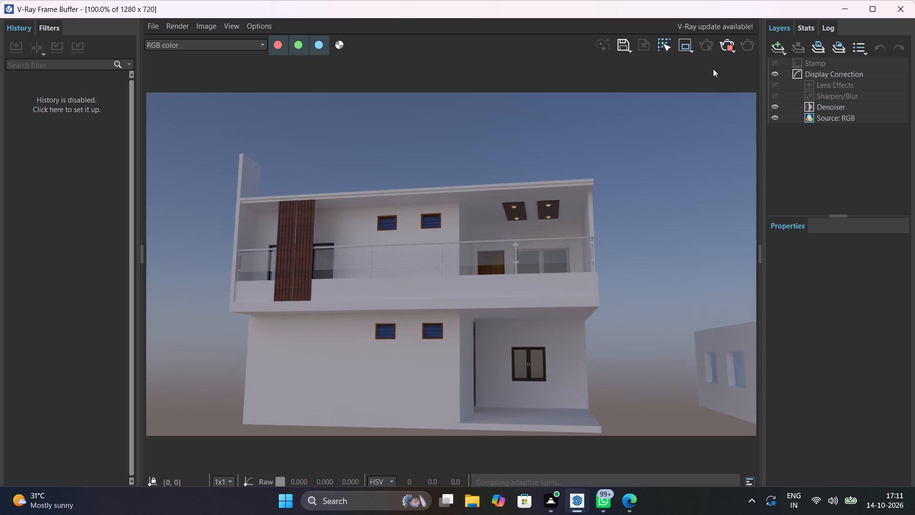
left_click(722, 52)
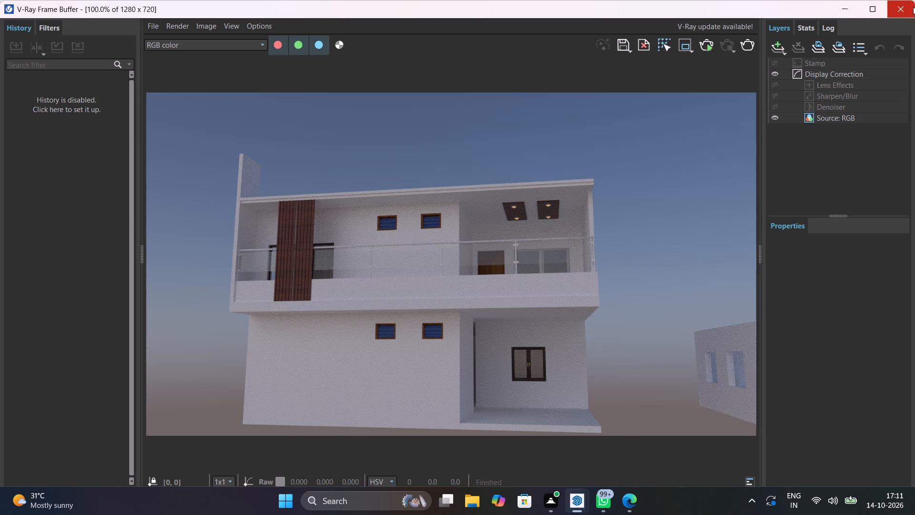
left_click(910, 6)
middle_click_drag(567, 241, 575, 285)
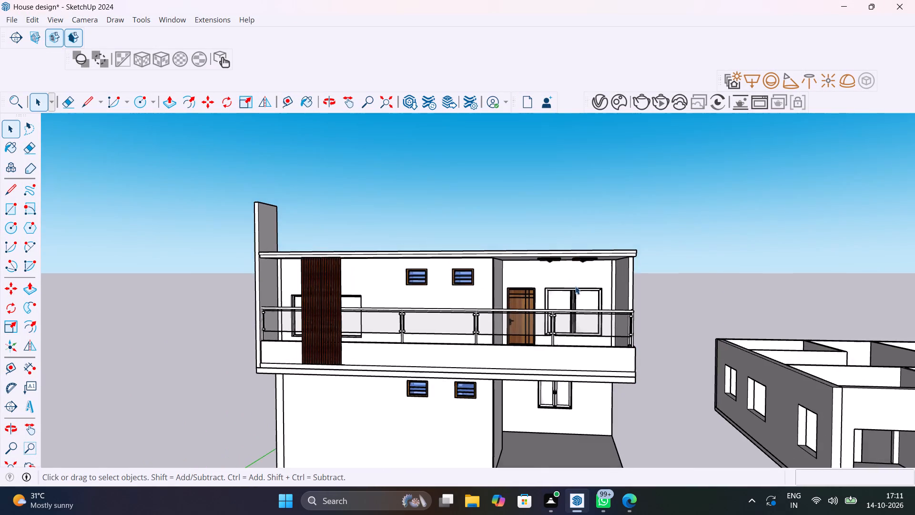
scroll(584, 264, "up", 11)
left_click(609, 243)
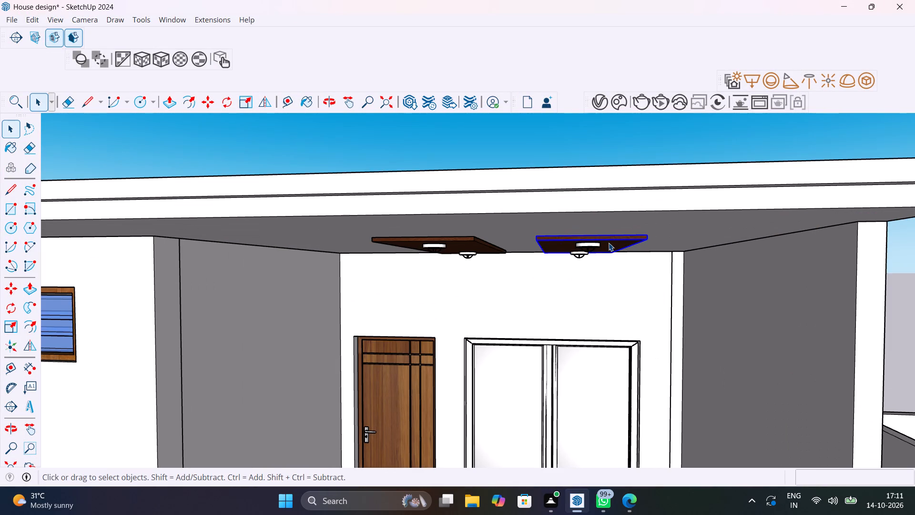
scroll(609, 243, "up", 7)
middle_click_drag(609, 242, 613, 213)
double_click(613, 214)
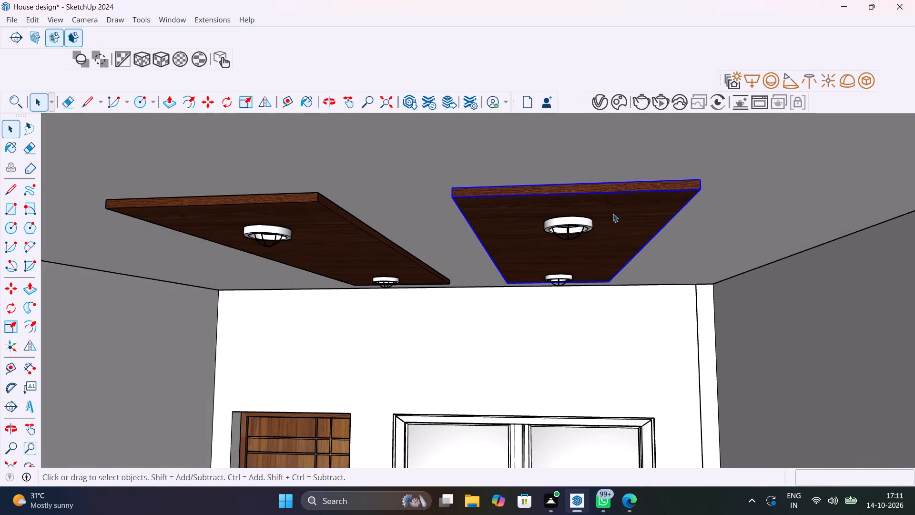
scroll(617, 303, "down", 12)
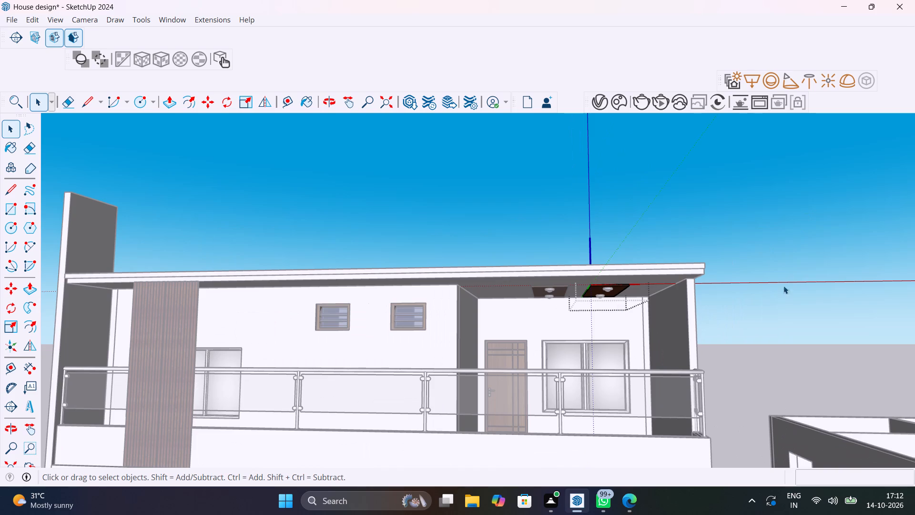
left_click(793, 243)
Select both mahogany balcony ceiling panels together with the front ring light on the panel nearer the outer side wall.
scroll(601, 298, "up", 11)
left_click(667, 268)
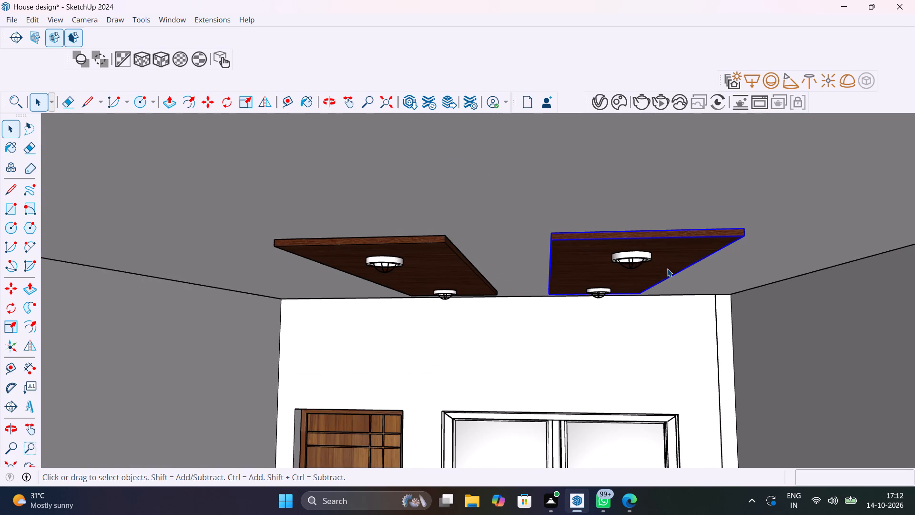
scroll(667, 268, "up", 5)
scroll(631, 254, "up", 1, "shift")
left_click(631, 253, "shift")
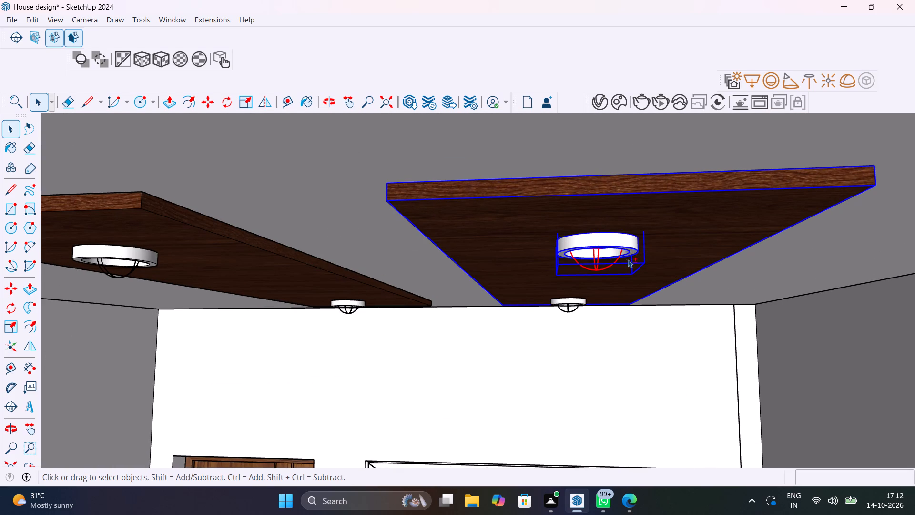
scroll(623, 278, "down", 7, "shift")
left_click(476, 281, "shift")
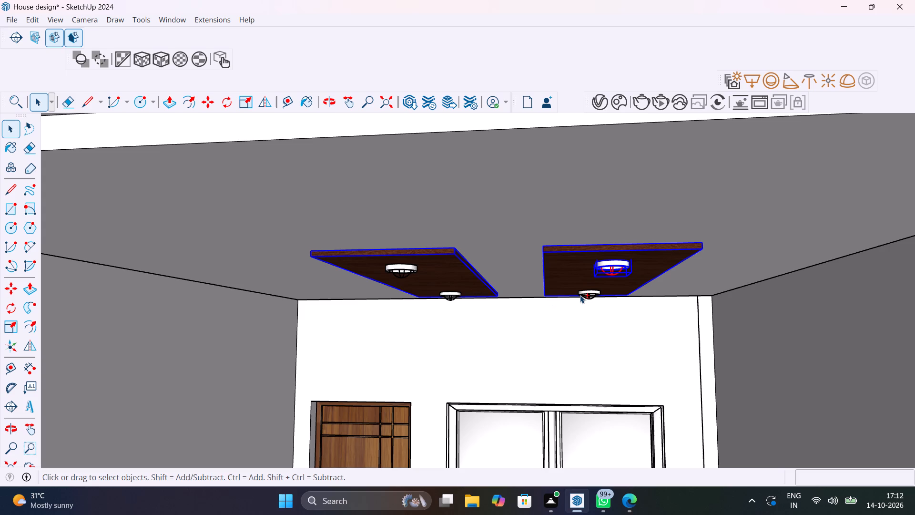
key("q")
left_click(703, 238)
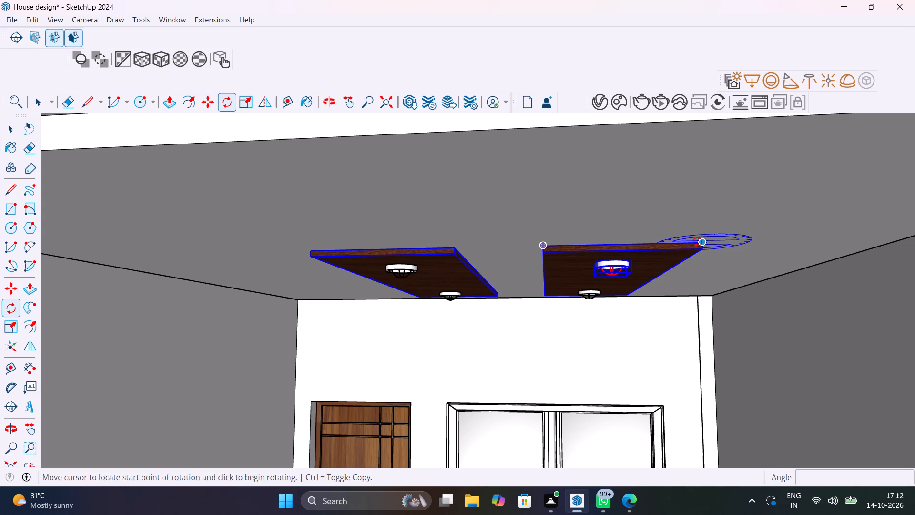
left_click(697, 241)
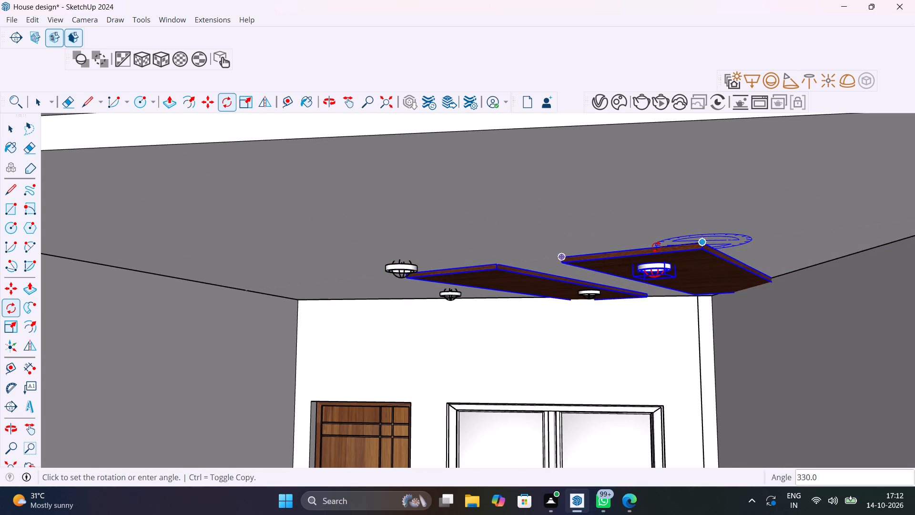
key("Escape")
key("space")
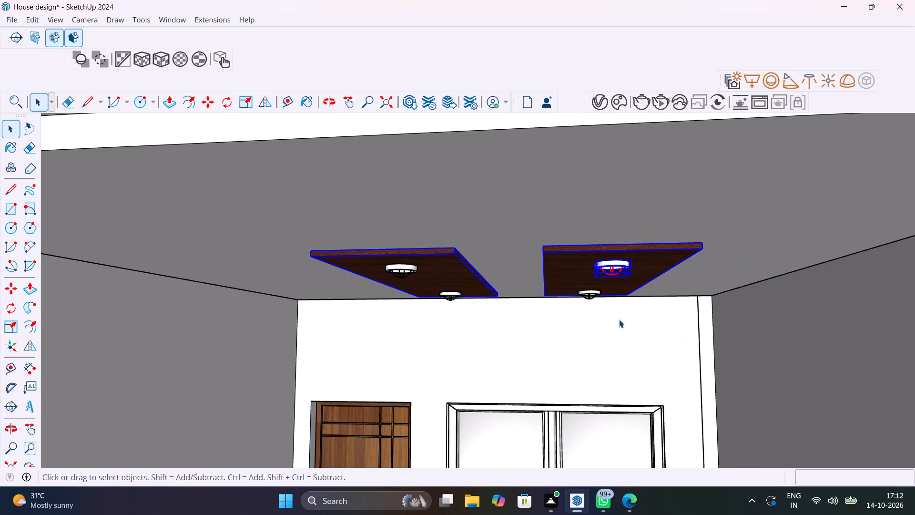
Add the other three ring lights to the selection and rotate both ceiling panels with their lights 90 degrees horizontally about a panel's front corner.
scroll(619, 319, "down", 2)
scroll(611, 287, "up", 8)
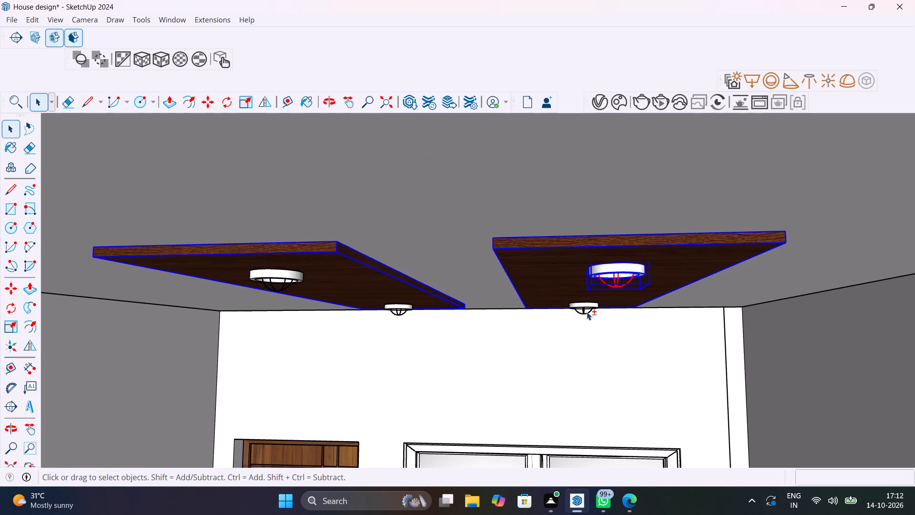
left_click(587, 311, "shift")
left_click(406, 311, "shift")
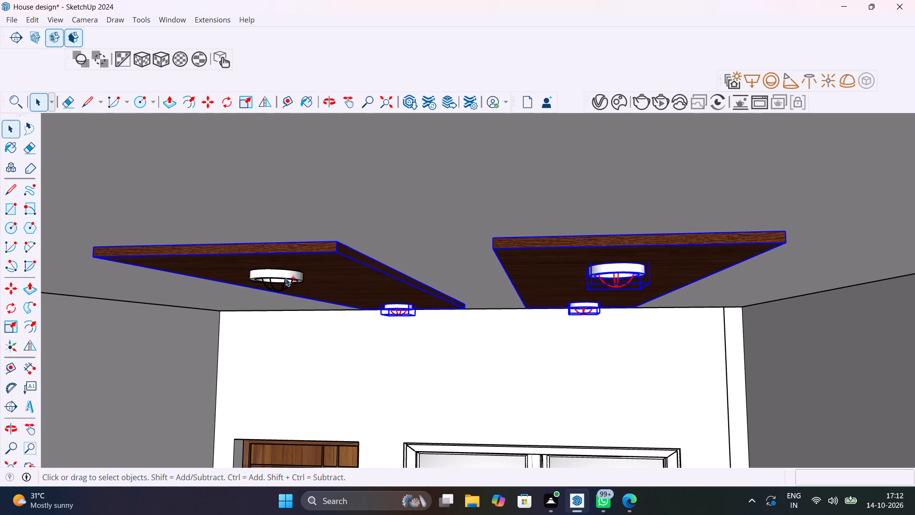
left_click(285, 277, "shift")
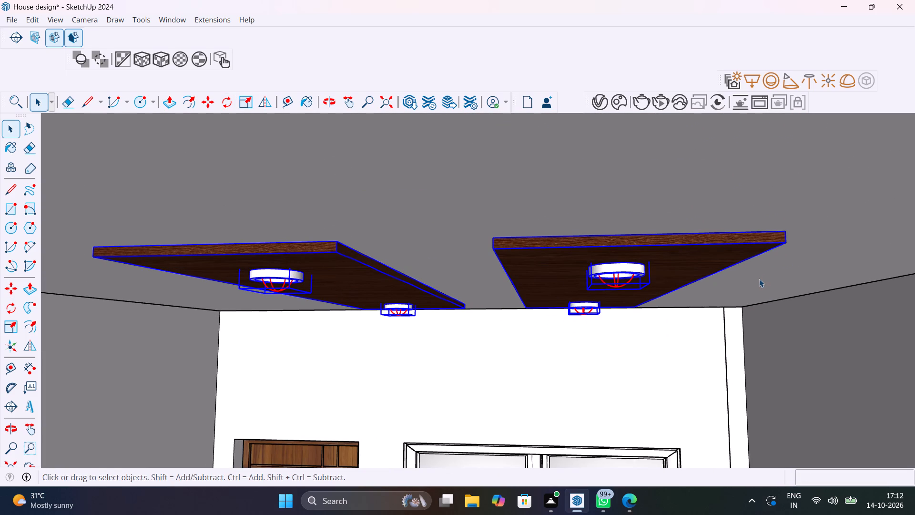
key("q")
scroll(759, 279, "down", 8)
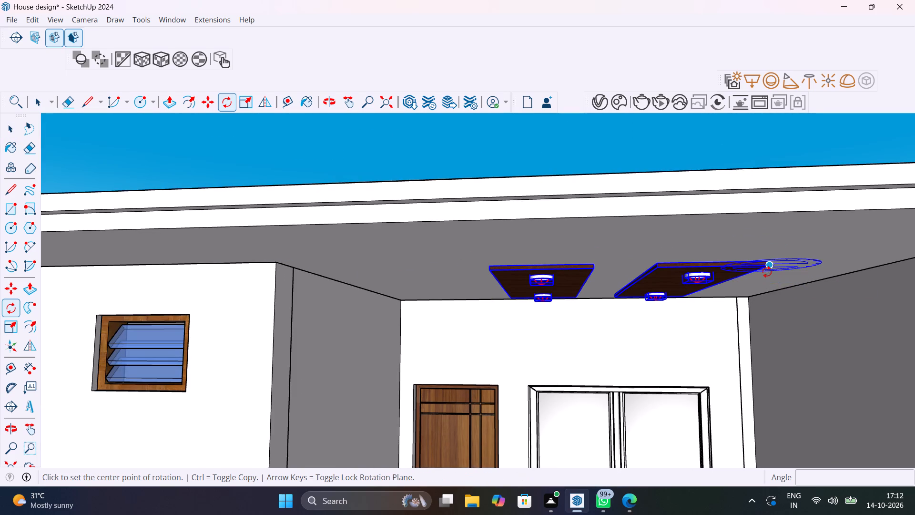
left_click(767, 270)
left_click(741, 272)
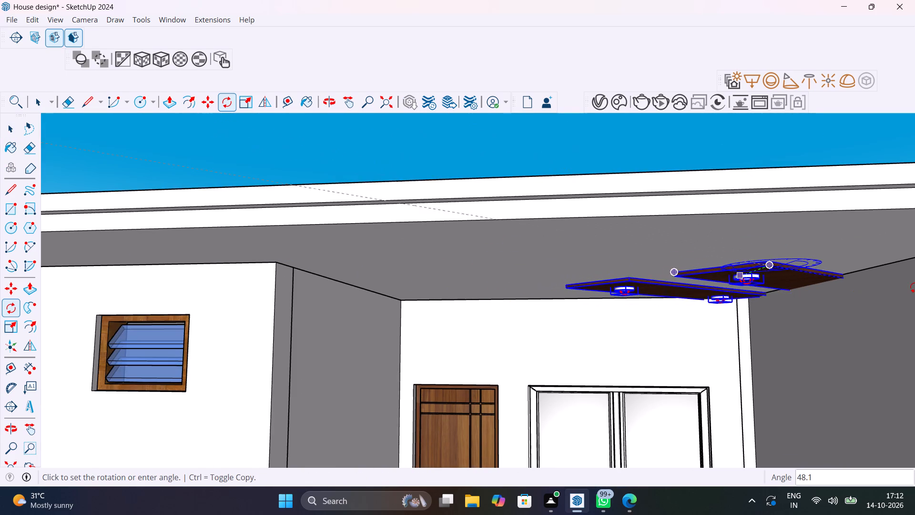
type("90")
key("Return")
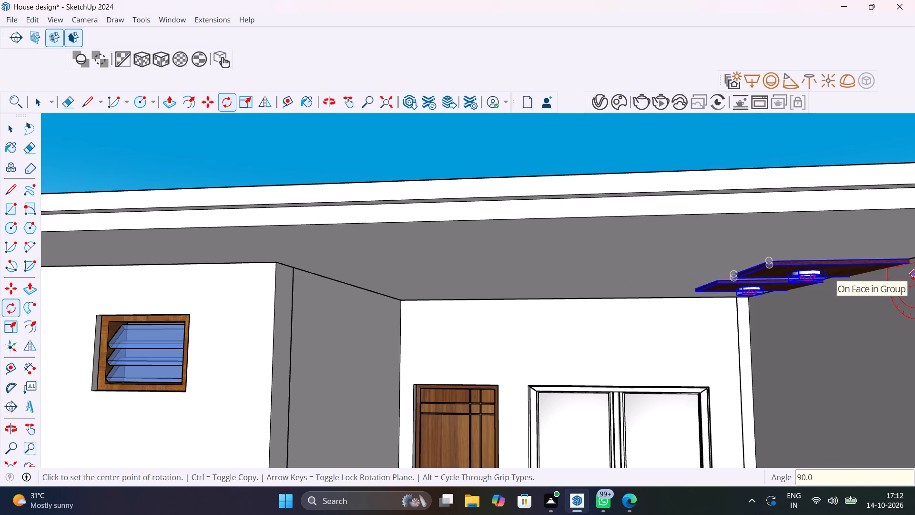
Move the rotated panels and lights about 6' 4" along the balcony ceiling, back above the door and window, and deselect them.
scroll(914, 274, "down", 7)
scroll(781, 289, "up", 10)
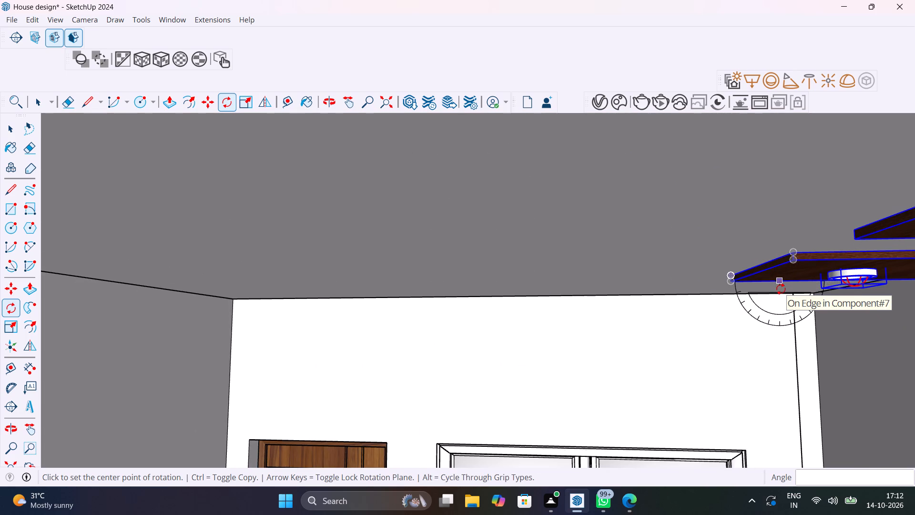
key("m")
left_click(735, 286)
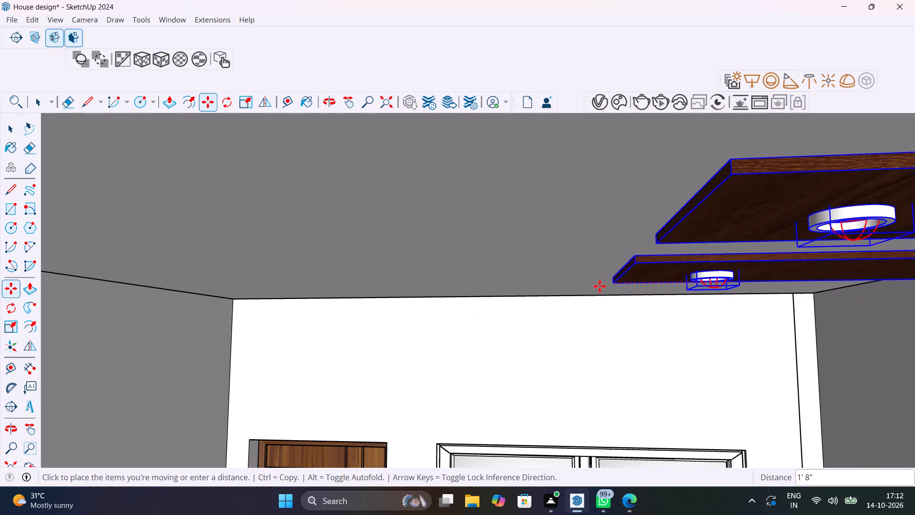
scroll(597, 286, "down", 15)
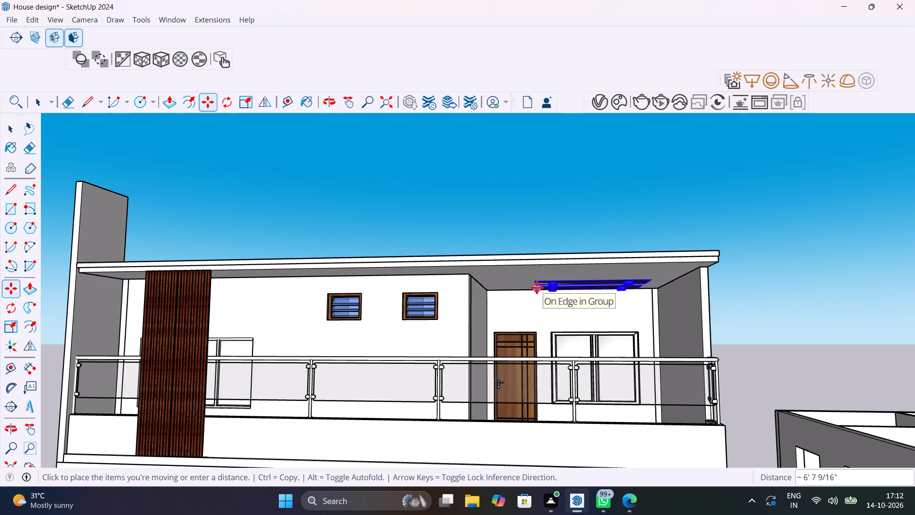
scroll(537, 287, "up", 9)
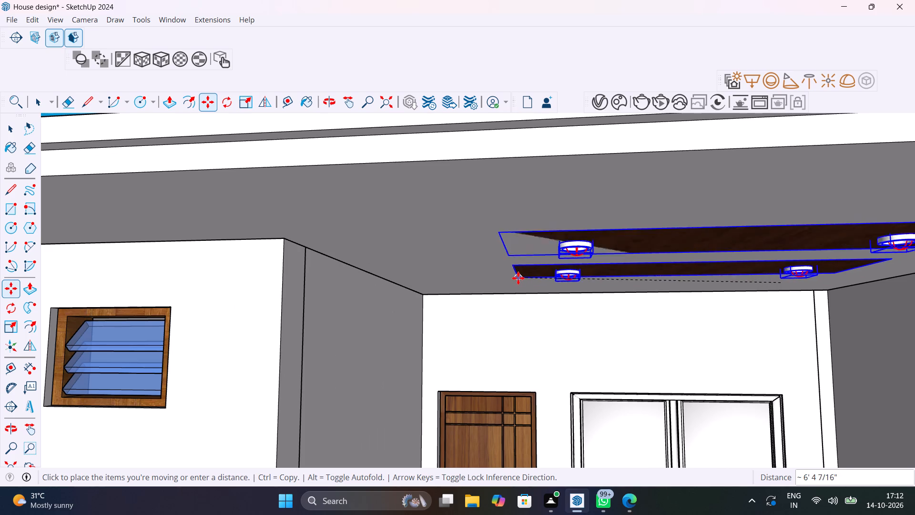
left_click(518, 282)
scroll(545, 319, "down", 13)
middle_click_drag(558, 333, 612, 318)
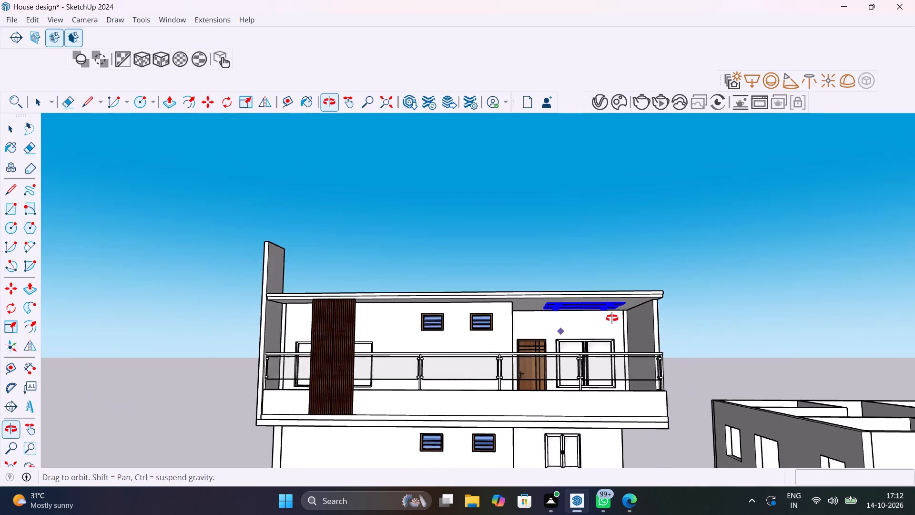
middle_click_drag(612, 318, 613, 318)
scroll(613, 318, "up", 1)
key("space")
left_click(740, 305)
Examine the repositioned ceiling panels and ring lights up close from below and from the front of the house.
scroll(589, 289, "up", 11)
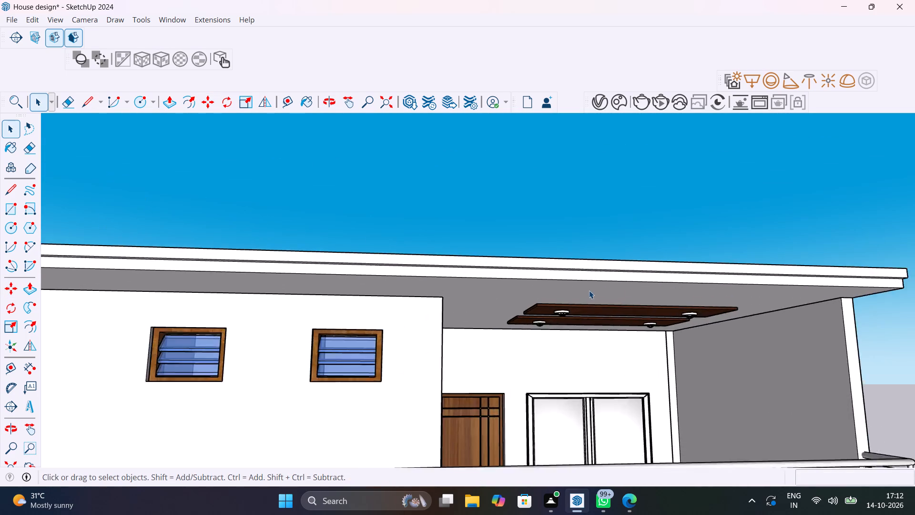
scroll(589, 290, "up", 11)
middle_click_drag(594, 313, 678, 274)
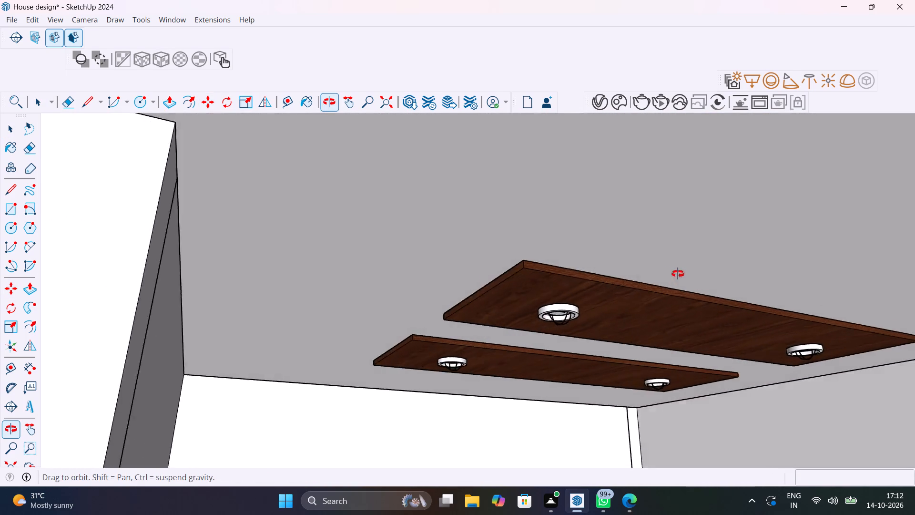
middle_click_drag(678, 274, 746, 329)
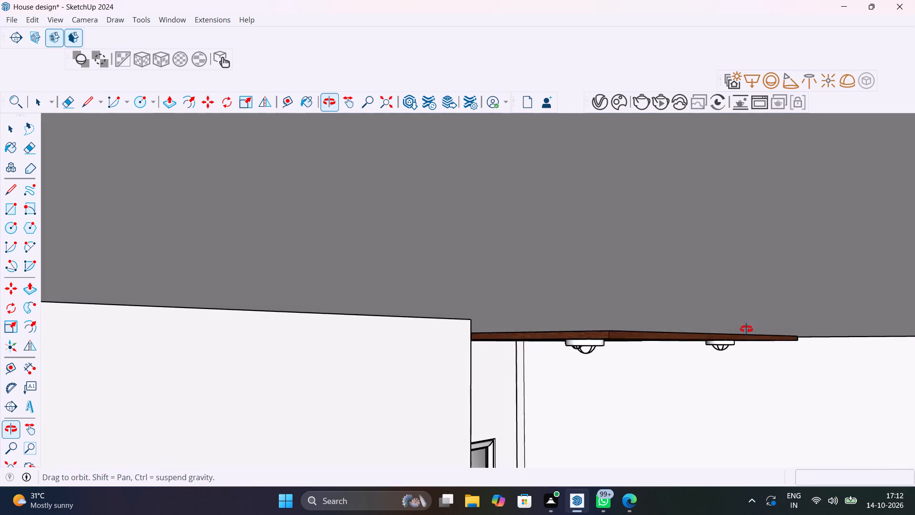
middle_click_drag(746, 329, 608, 299)
scroll(628, 322, "down", 11)
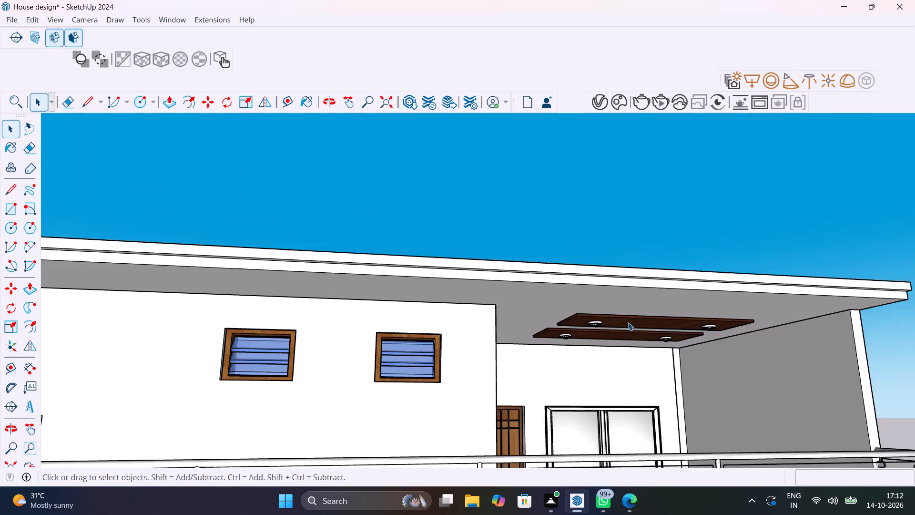
scroll(628, 322, "down", 6)
middle_click_drag(649, 350, 631, 295)
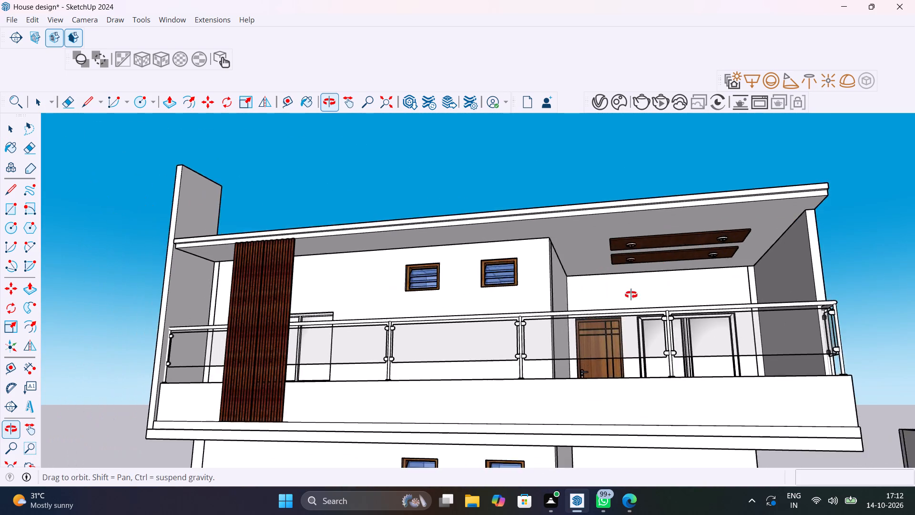
middle_click_drag(631, 295, 627, 340)
scroll(627, 340, "down", 6)
middle_click_drag(628, 341, 628, 292)
scroll(641, 327, "down", 2)
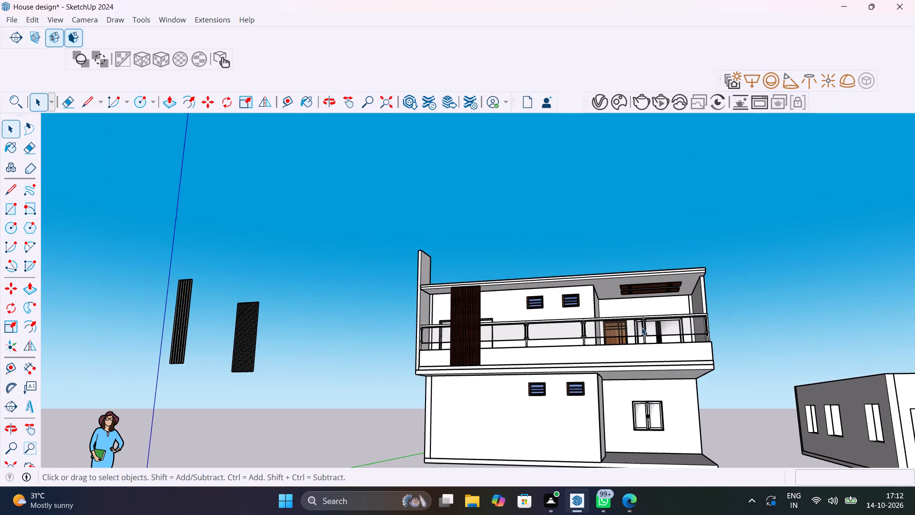
middle_click_drag(644, 341, 597, 339, "shift")
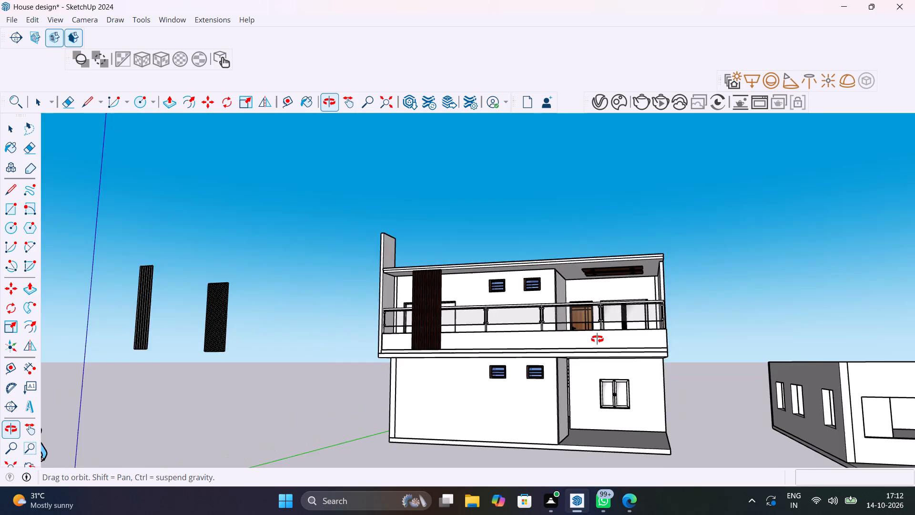
middle_click_drag(597, 339, 597, 350, "shift")
scroll(609, 342, "up", 3)
middle_click_drag(617, 340, 628, 304)
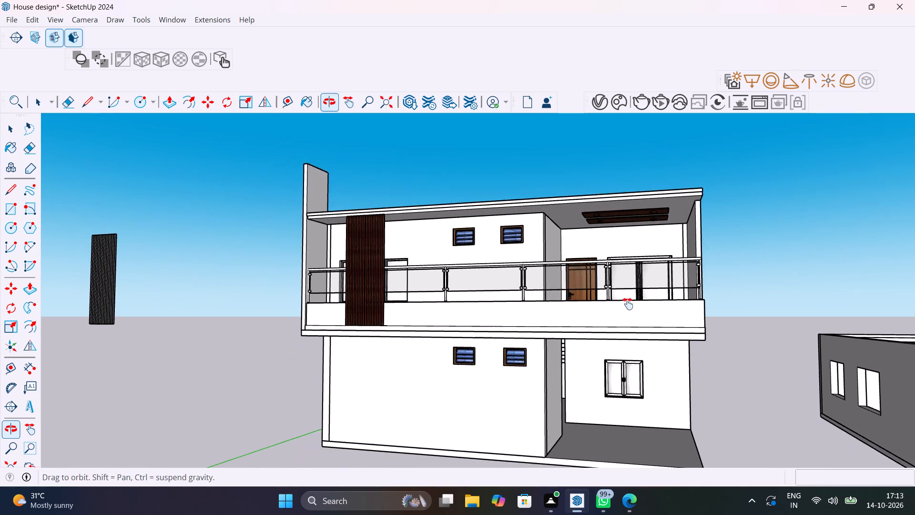
middle_click_drag(628, 304, 586, 290)
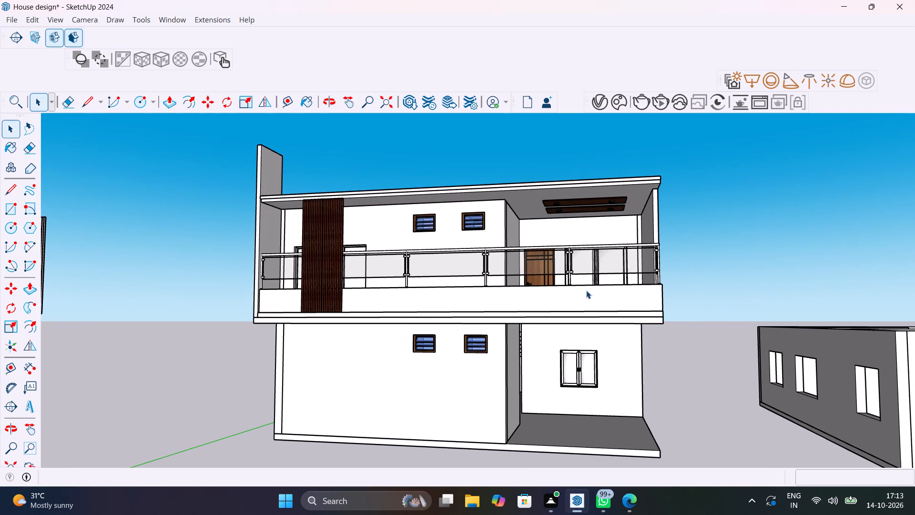
Examine the first-floor balcony's parapet, glass railing and projecting slab edge from above, from the front and along the facade.
scroll(586, 290, "down", 7)
middle_click_drag(585, 316, 573, 367)
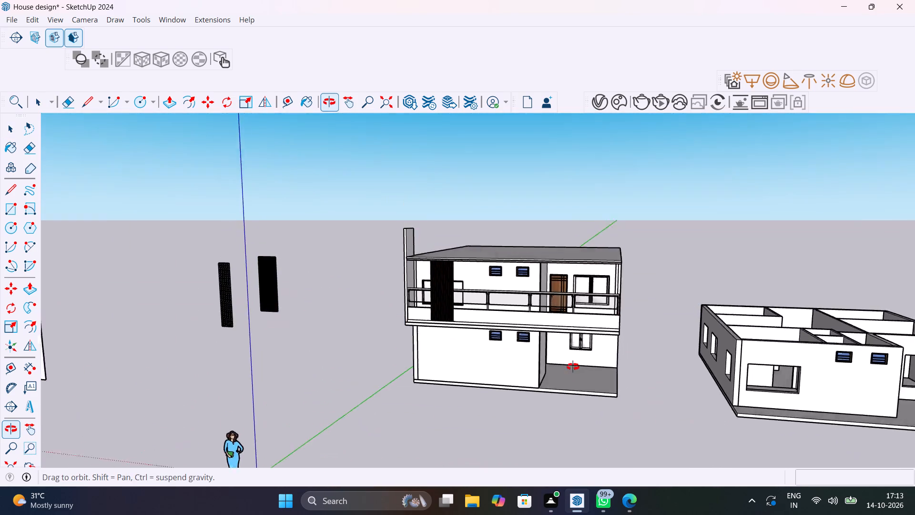
middle_click_drag(573, 367, 563, 396)
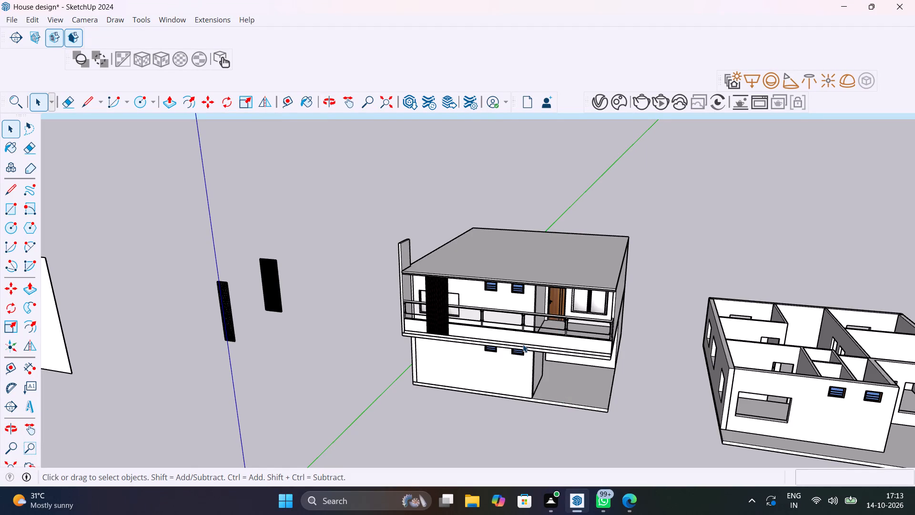
scroll(523, 344, "up", 4)
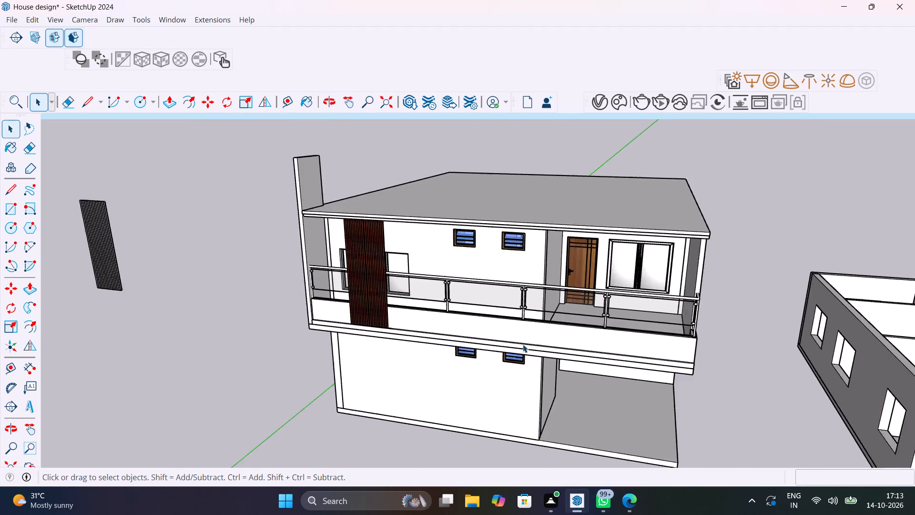
scroll(523, 344, "up", 14)
middle_click_drag(526, 344, 667, 399)
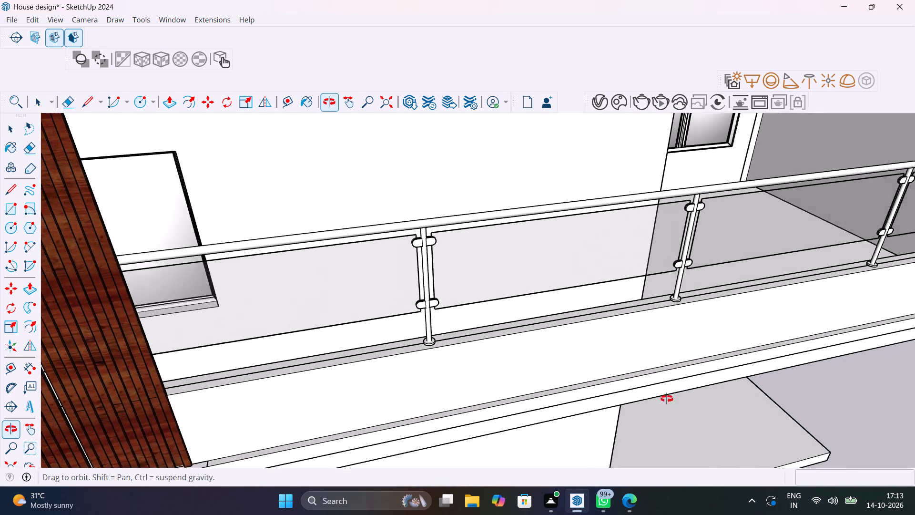
middle_click_drag(667, 399, 716, 375)
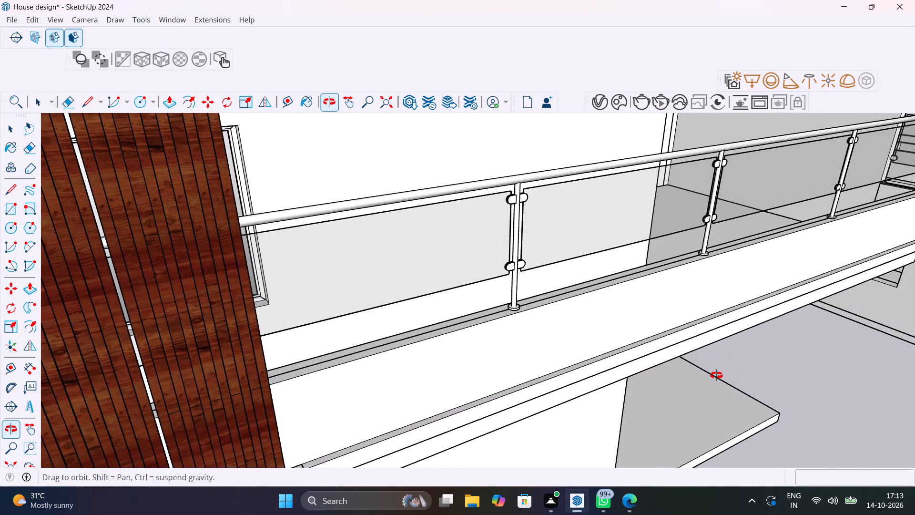
middle_click_drag(716, 375, 690, 351)
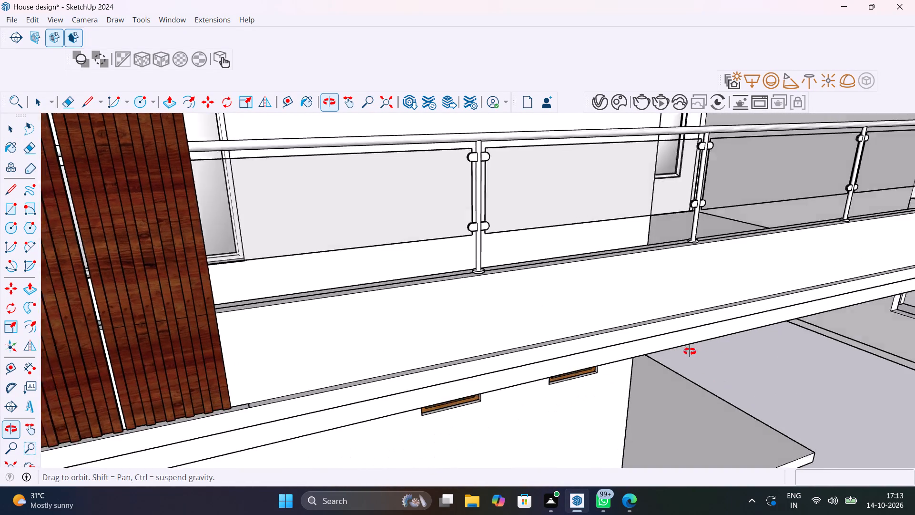
middle_click_drag(690, 351, 680, 350)
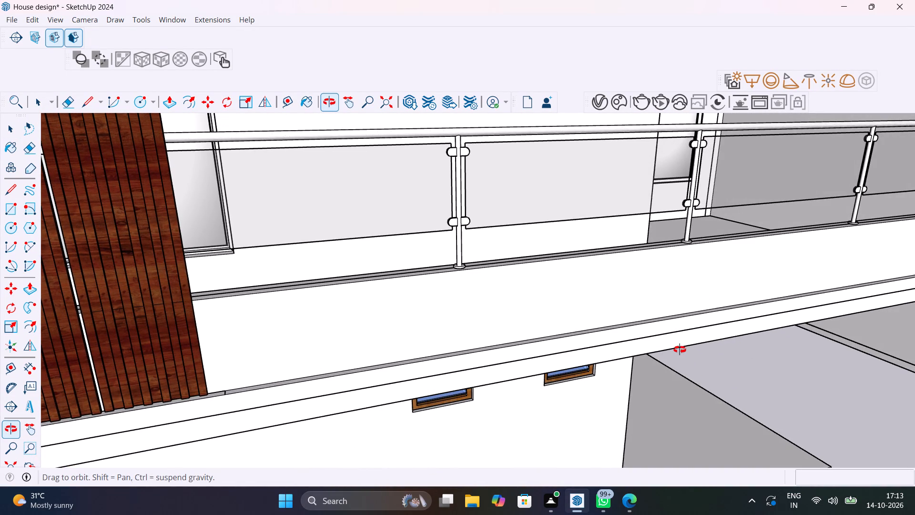
middle_click_drag(680, 350, 613, 349)
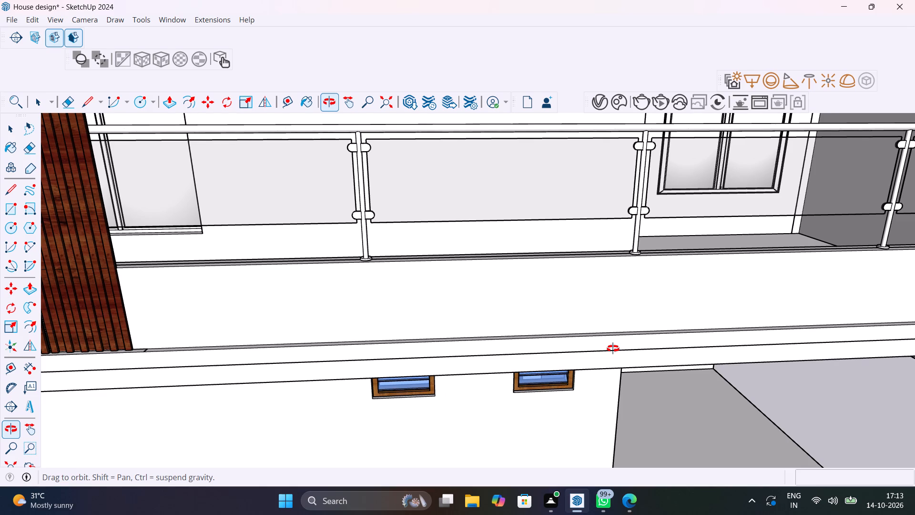
middle_click_drag(613, 349, 478, 344)
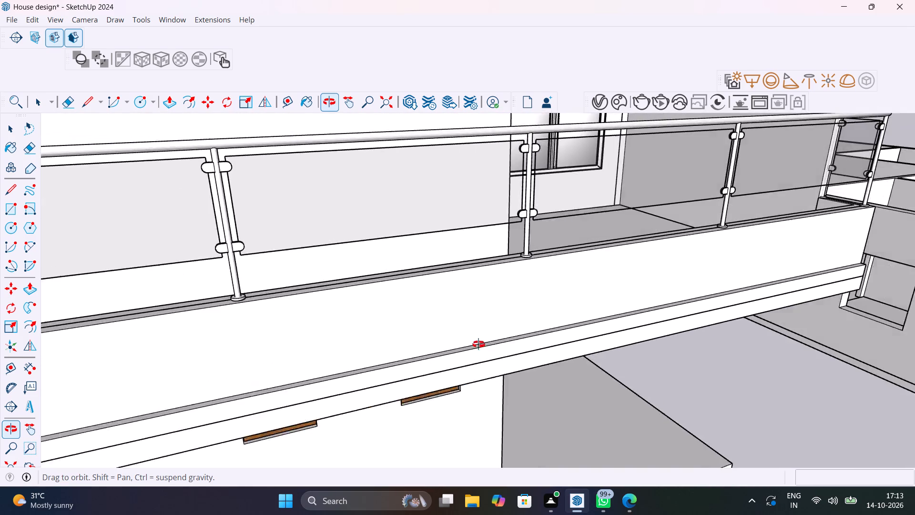
middle_click_drag(478, 344, 429, 301)
scroll(523, 340, "down", 6)
scroll(511, 316, "up", 2)
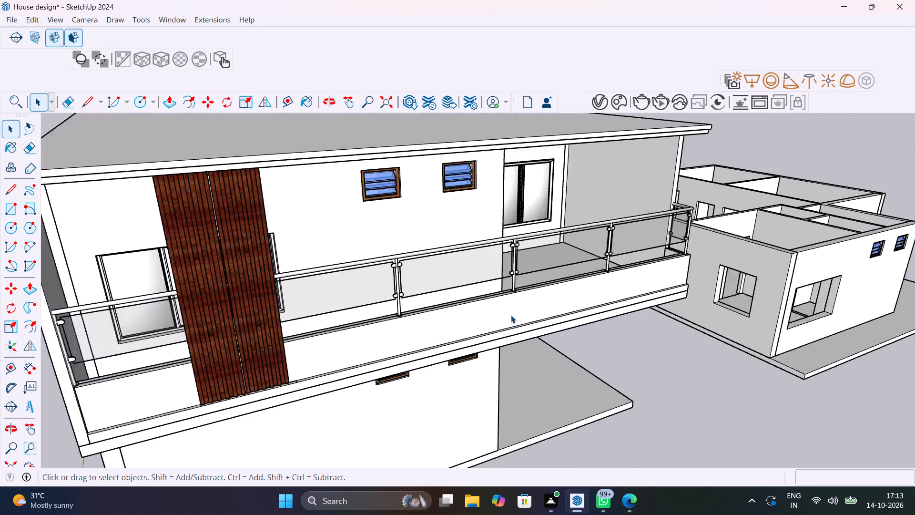
scroll(511, 315, "up", 7)
scroll(560, 339, "up", 5)
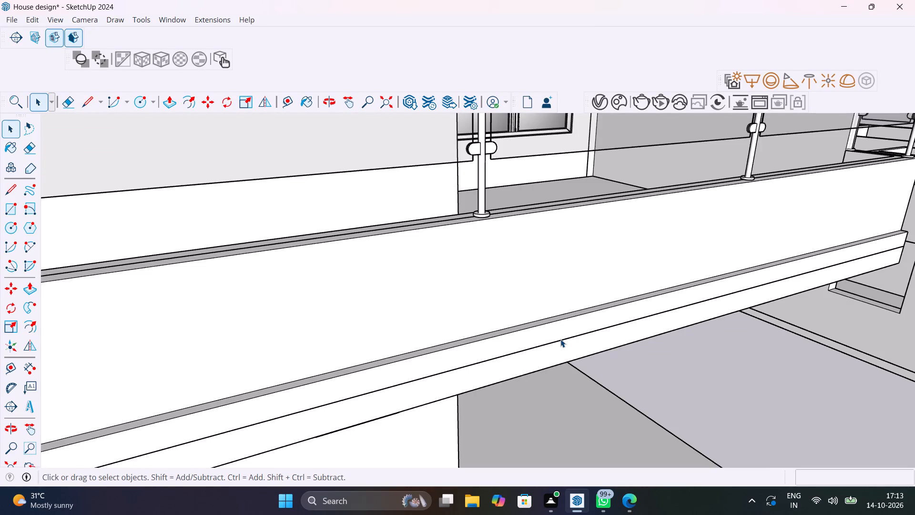
scroll(562, 330, "down", 5)
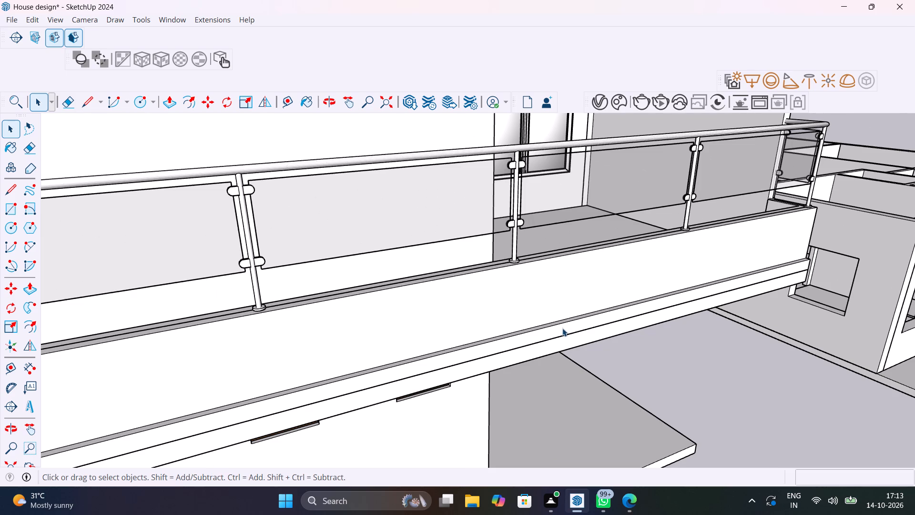
middle_click_drag(560, 334, 591, 332)
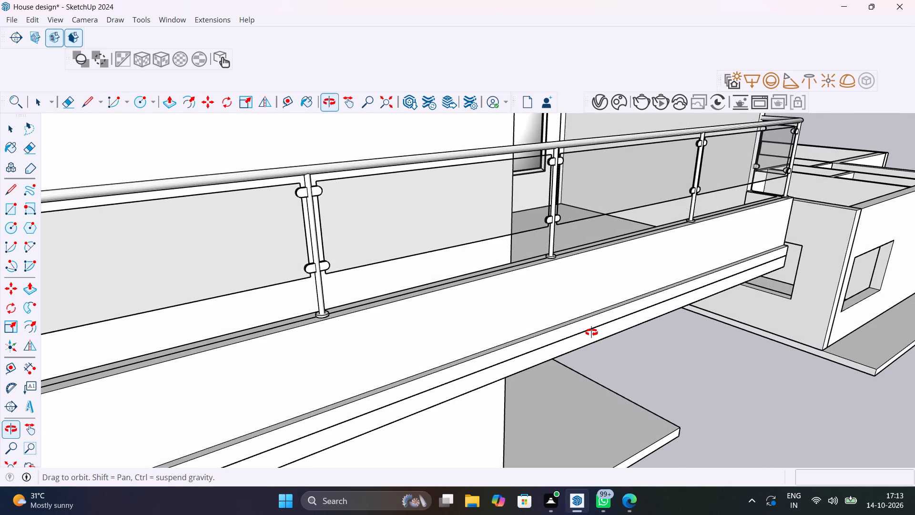
middle_click_drag(591, 332, 615, 326)
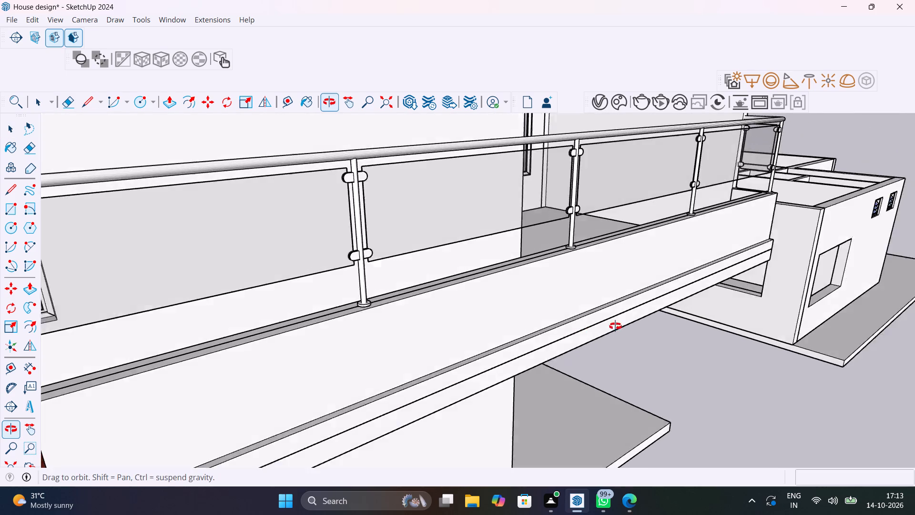
middle_click_drag(615, 326, 633, 325)
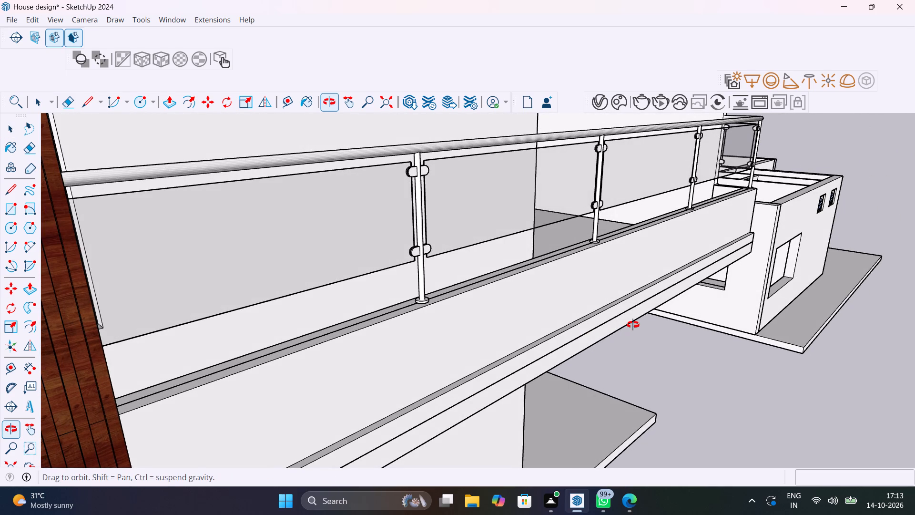
middle_click_drag(633, 325, 611, 359)
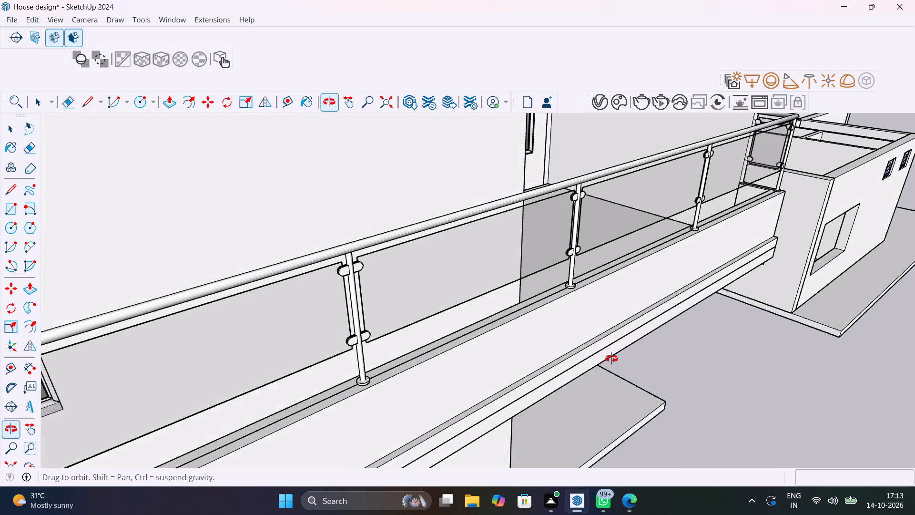
middle_click_drag(611, 359, 614, 360)
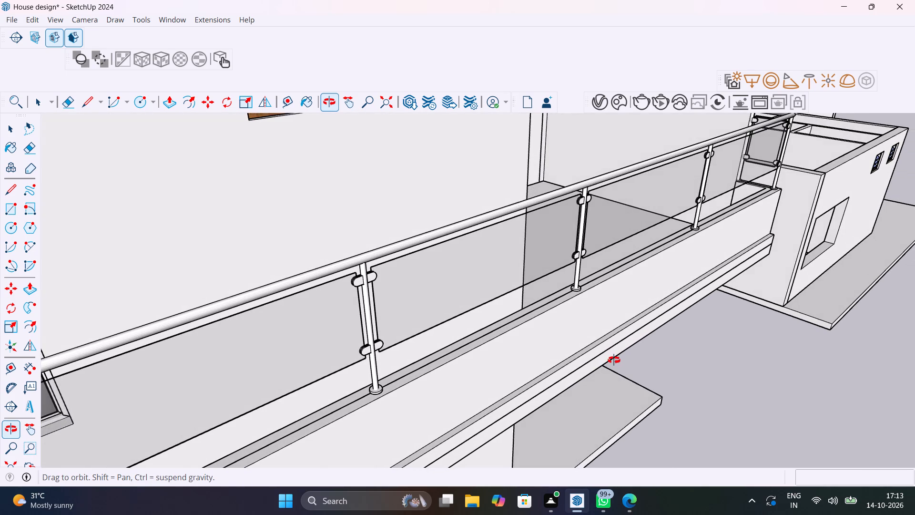
middle_click_drag(614, 360, 666, 333)
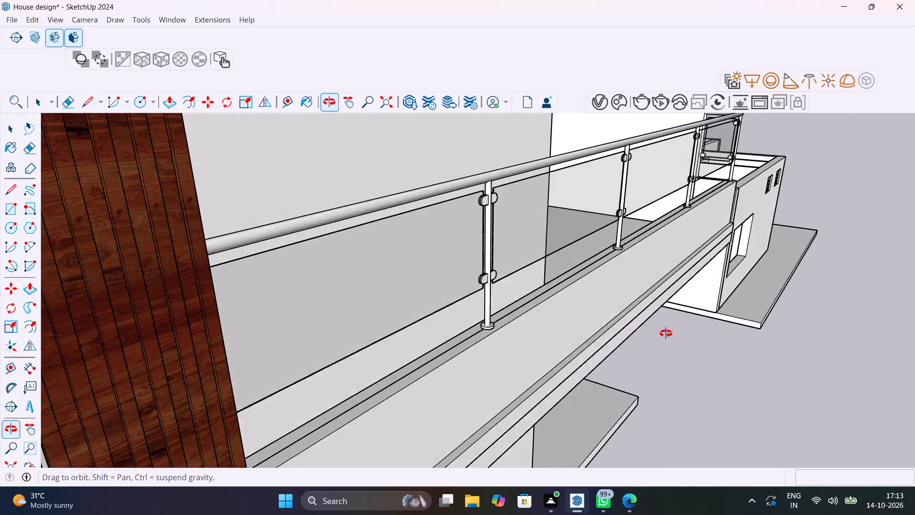
Draw a rectangle about 9 5/8" by 9 3/8" on the balcony's slab edge, starting at the ledge below the parapet.
middle_click_drag(666, 333, 537, 356)
scroll(627, 351, "up", 2)
middle_click_drag(618, 334, 673, 316)
scroll(673, 316, "up", 1)
key("r")
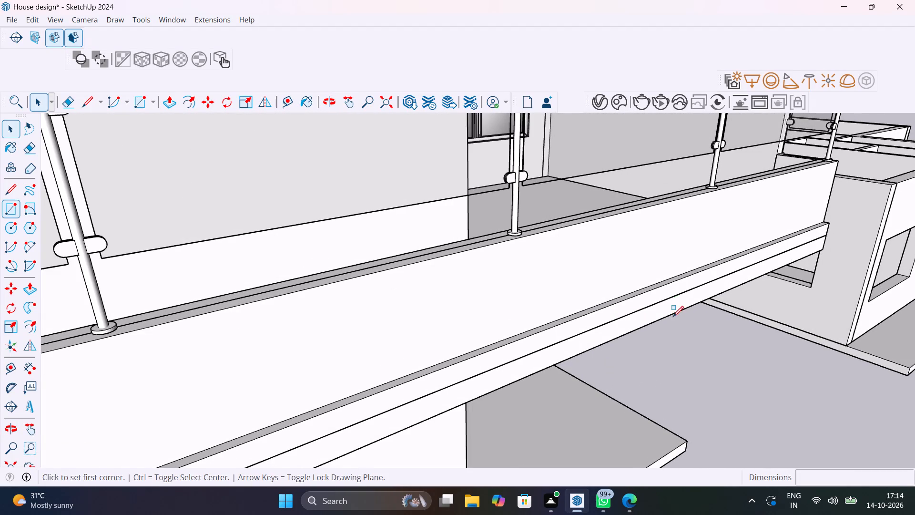
left_click(553, 329)
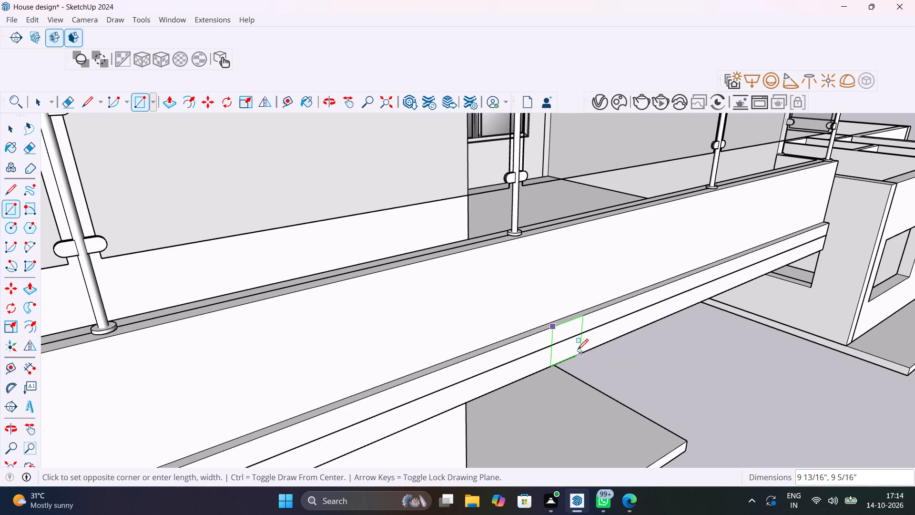
left_click(578, 350)
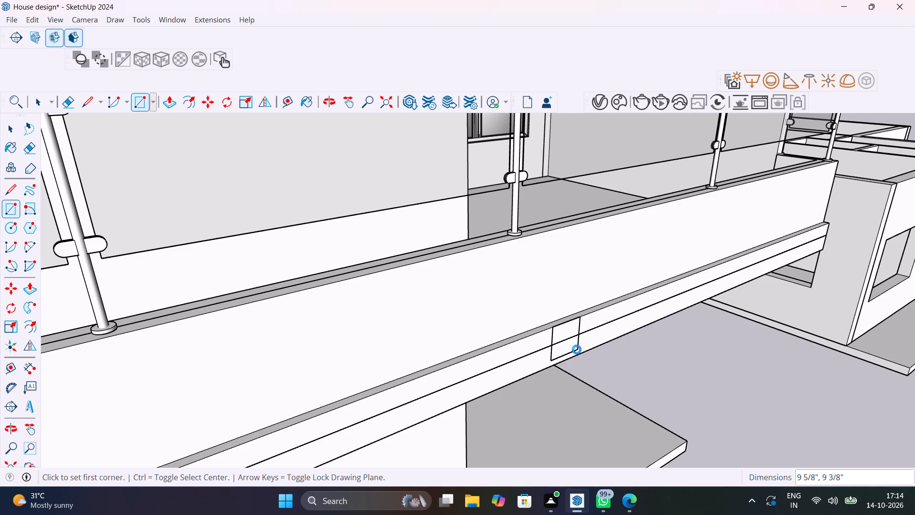
Push/Pull the small rectangle on the balcony's slab edge outward about 2 3/4" to form a block.
key("p")
left_click(569, 340)
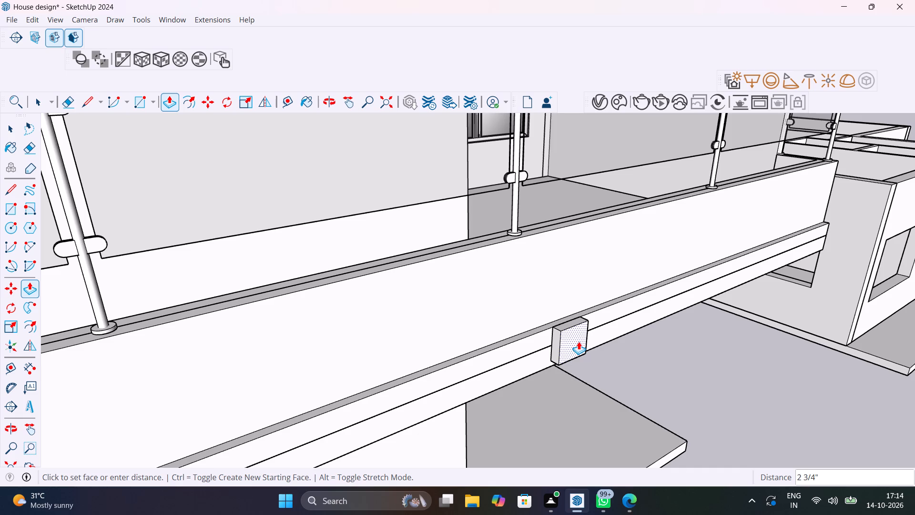
left_click(579, 341)
Raise the block's top face about 2' 1 3/8" to make an upright strip in front of the balcony parapet.
left_click(574, 318)
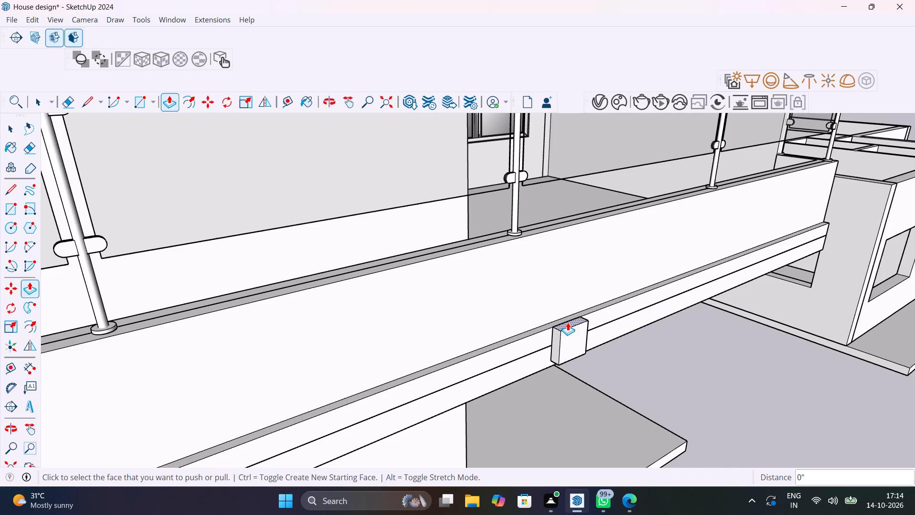
scroll(568, 322, "up", 7)
left_click(568, 322)
scroll(560, 274, "down", 11)
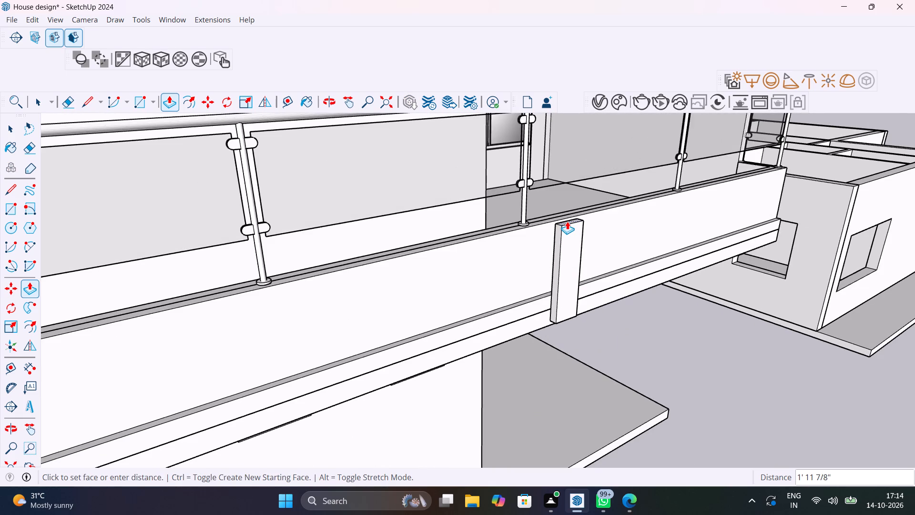
scroll(567, 221, "up", 11)
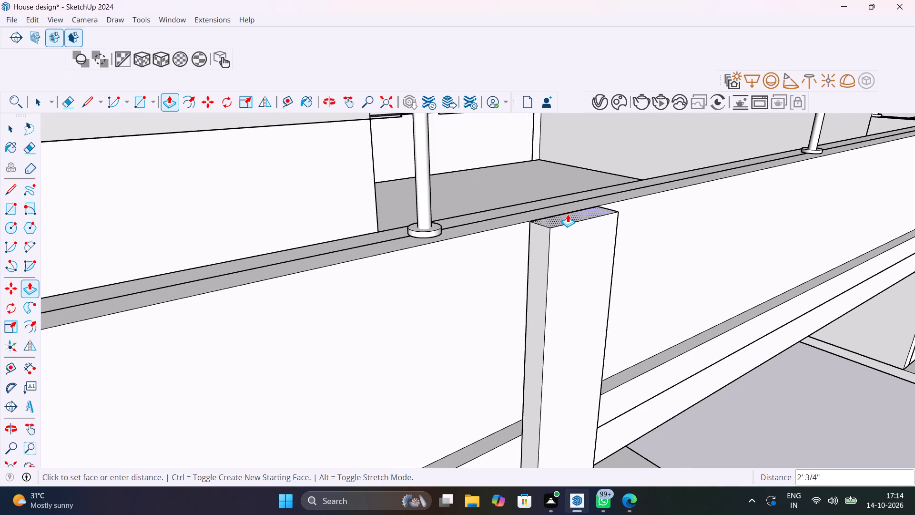
left_click(571, 208)
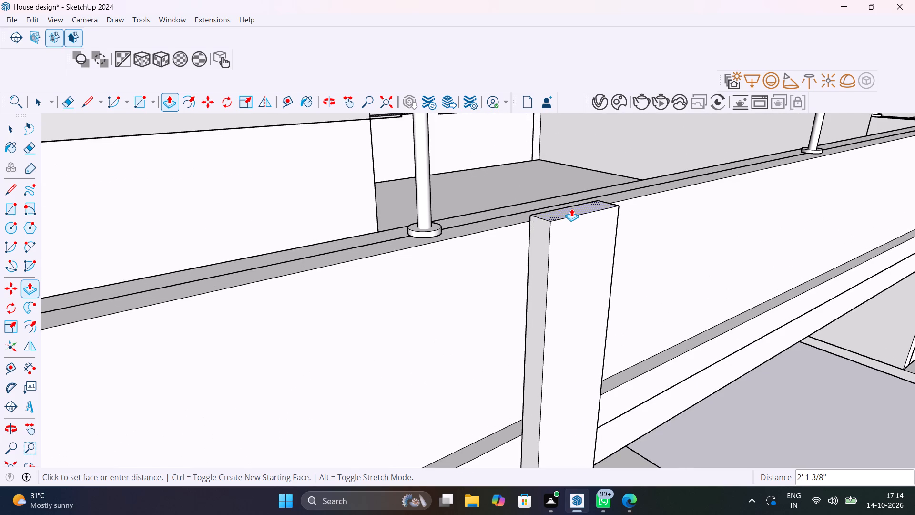
Push/Pull the top face of the upright strip in front of the balcony parapet up about 1 13/16".
middle_click_drag(546, 225, 700, 262)
scroll(600, 198, "up", 8)
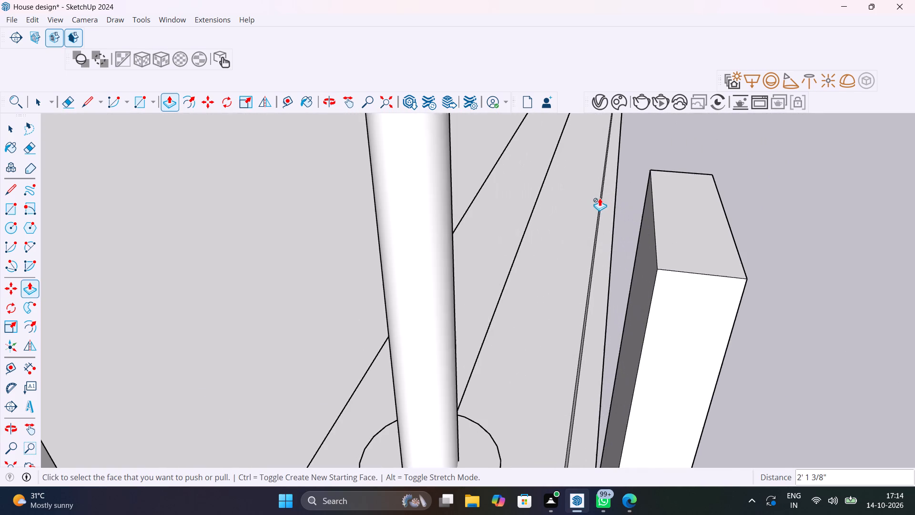
scroll(600, 198, "up", 1)
middle_click_drag(656, 204, 326, 173)
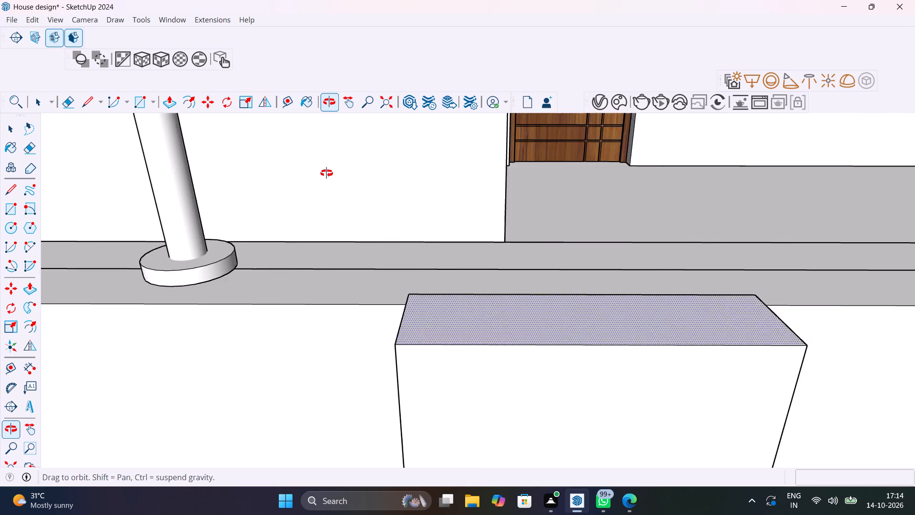
middle_click_drag(326, 173, 318, 172)
scroll(439, 237, "down", 15)
middle_click_drag(469, 268, 573, 213)
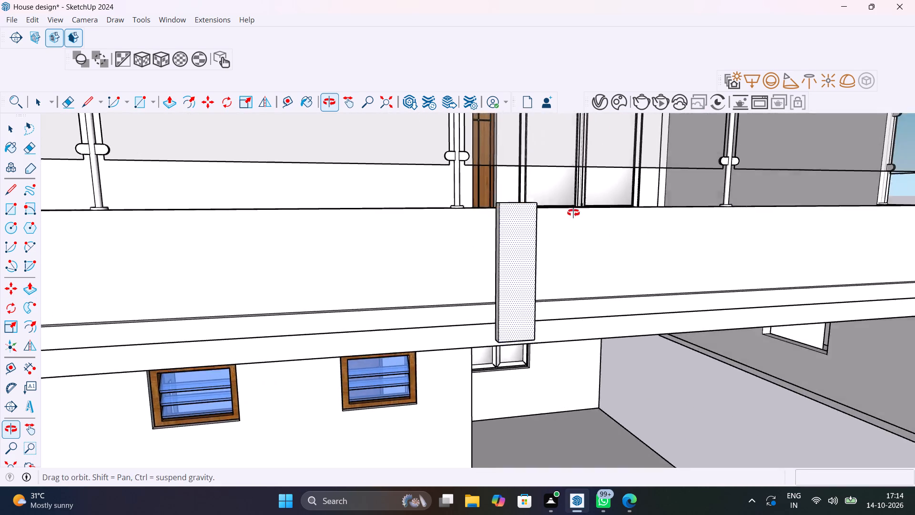
middle_click_drag(573, 213, 731, 250)
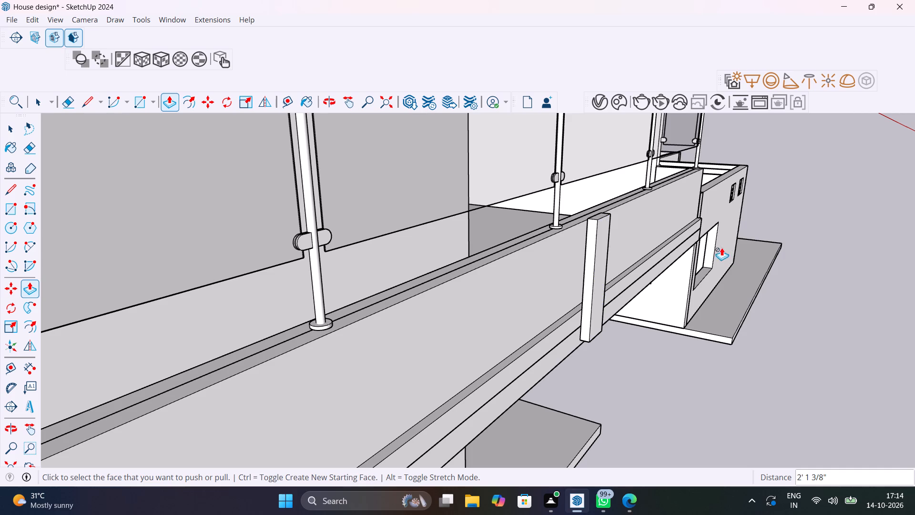
scroll(598, 225, "up", 4)
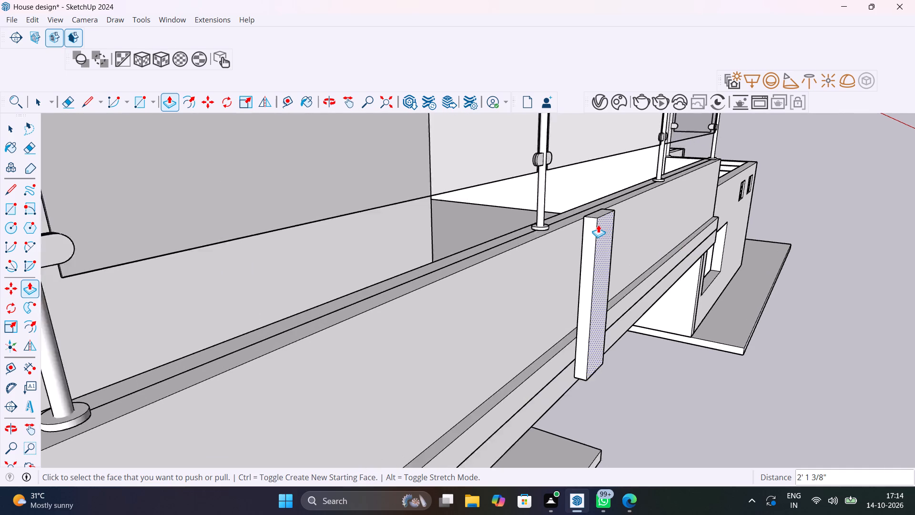
scroll(598, 225, "up", 14)
middle_click_drag(593, 221, 672, 248)
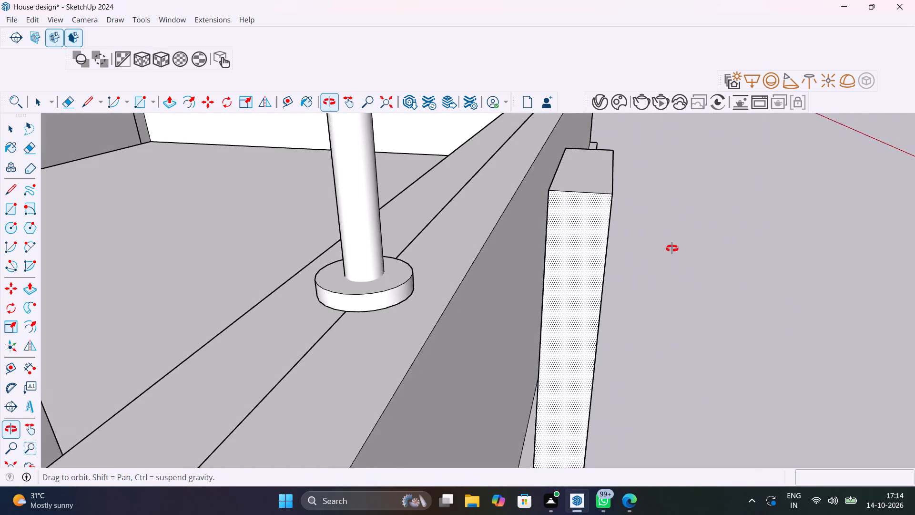
middle_click_drag(672, 248, 551, 332)
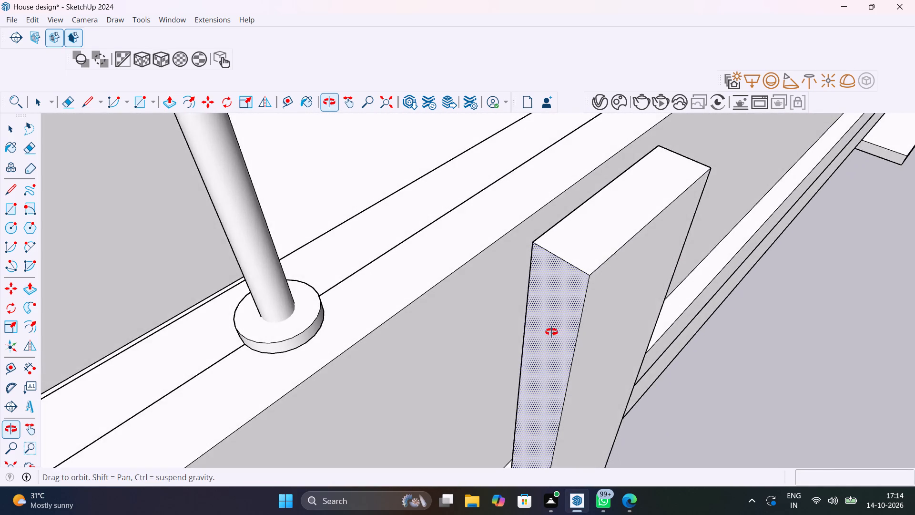
middle_click_drag(551, 332, 563, 319)
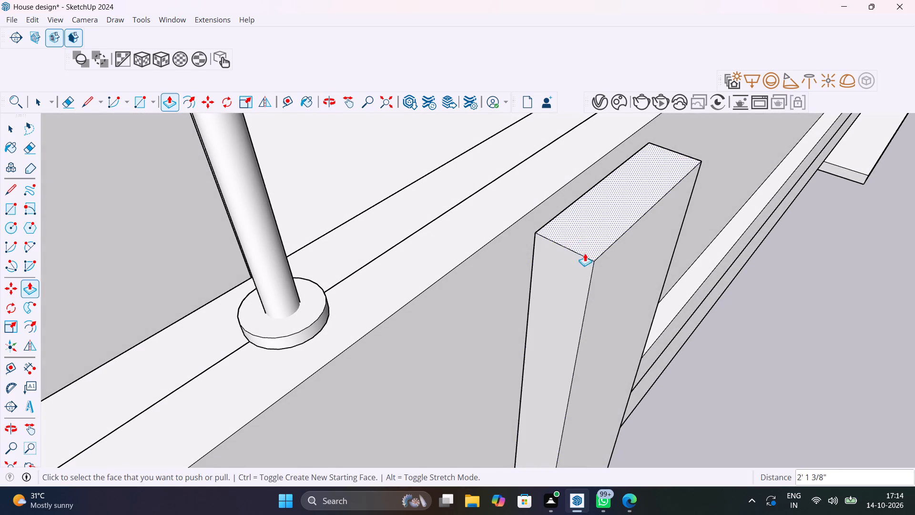
left_click(585, 228)
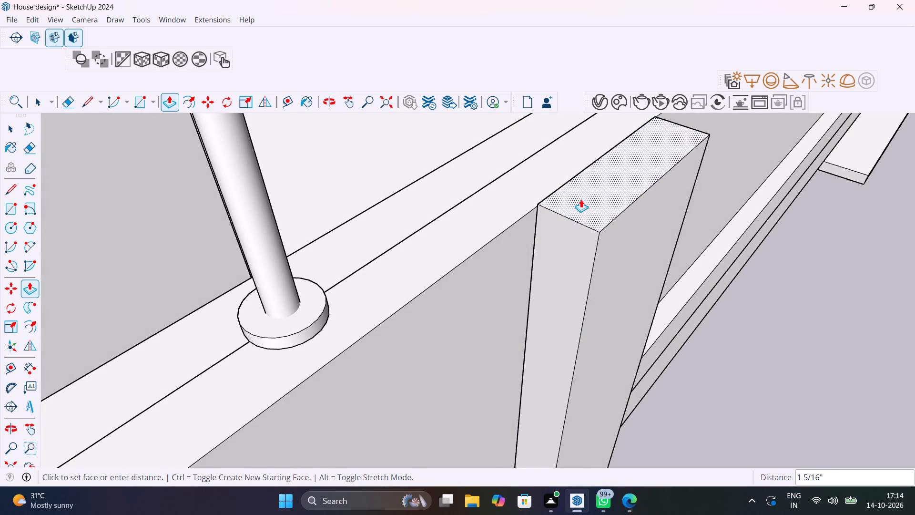
left_click(581, 189)
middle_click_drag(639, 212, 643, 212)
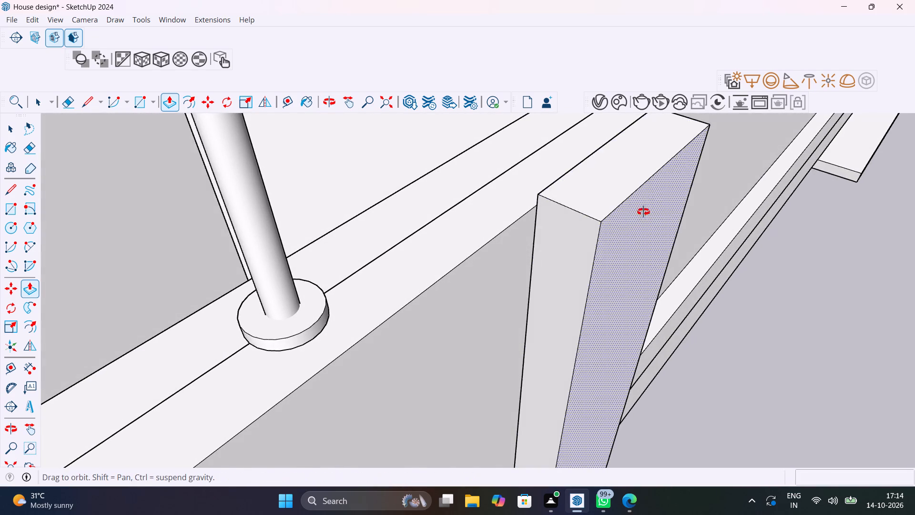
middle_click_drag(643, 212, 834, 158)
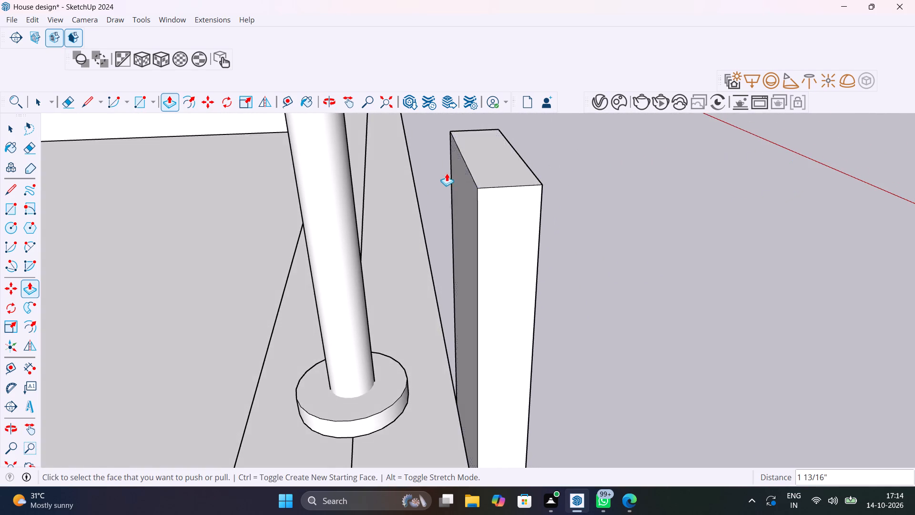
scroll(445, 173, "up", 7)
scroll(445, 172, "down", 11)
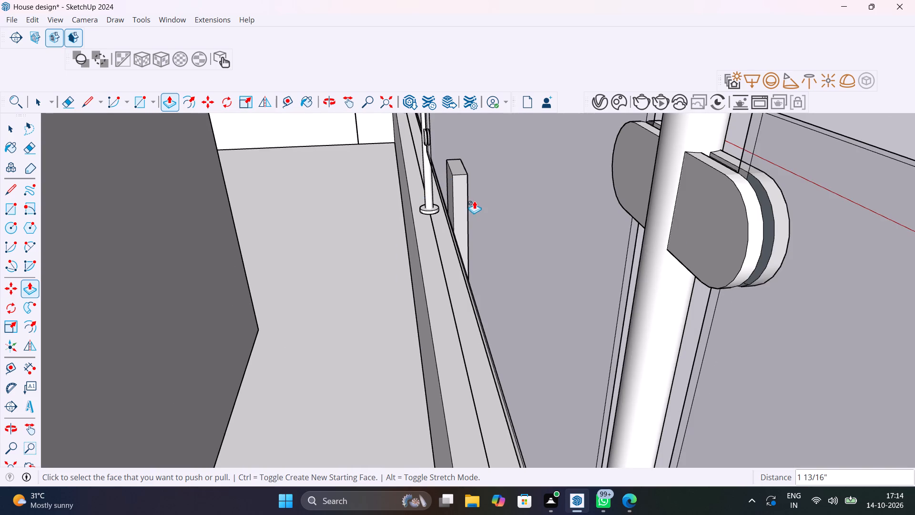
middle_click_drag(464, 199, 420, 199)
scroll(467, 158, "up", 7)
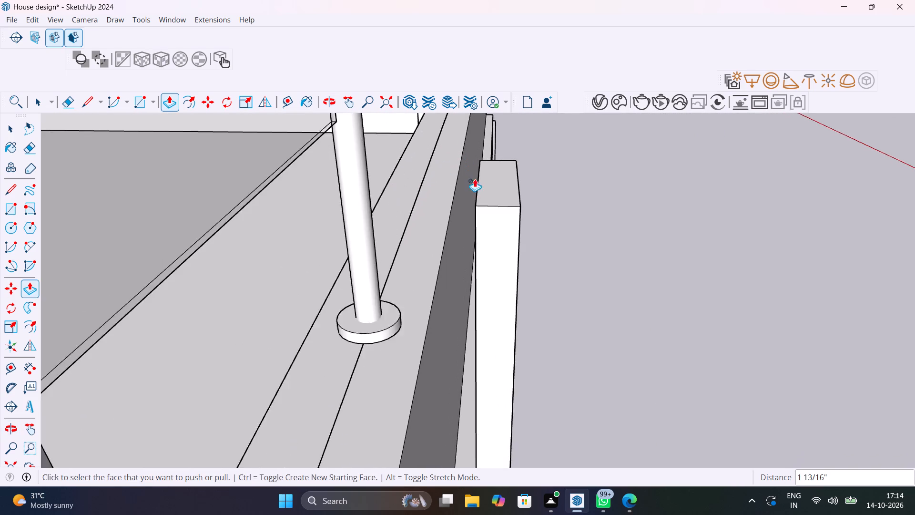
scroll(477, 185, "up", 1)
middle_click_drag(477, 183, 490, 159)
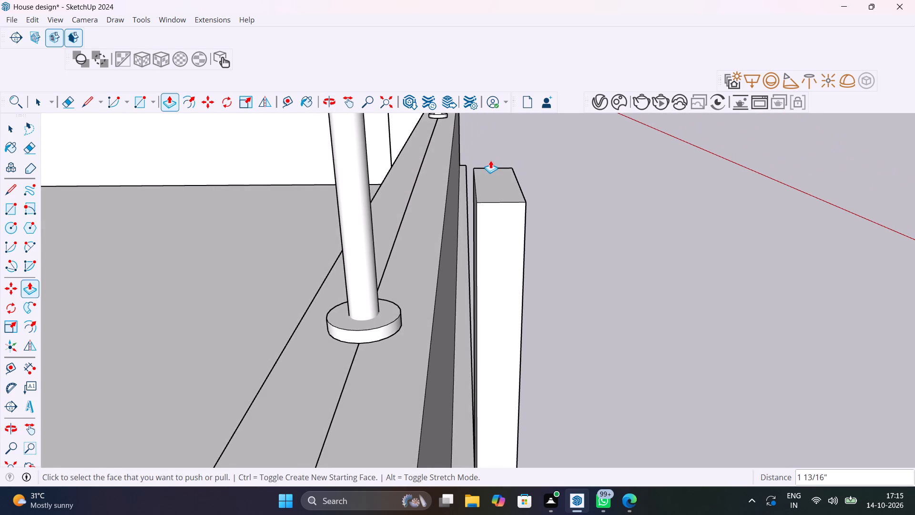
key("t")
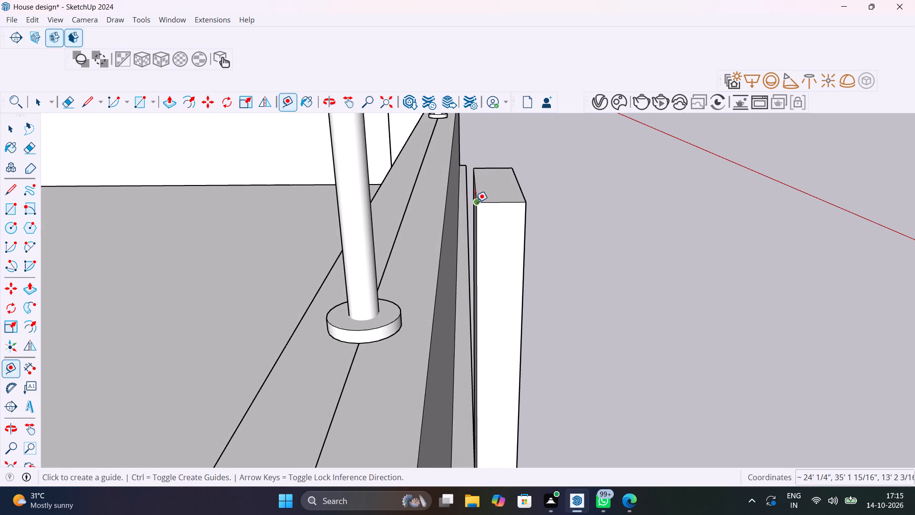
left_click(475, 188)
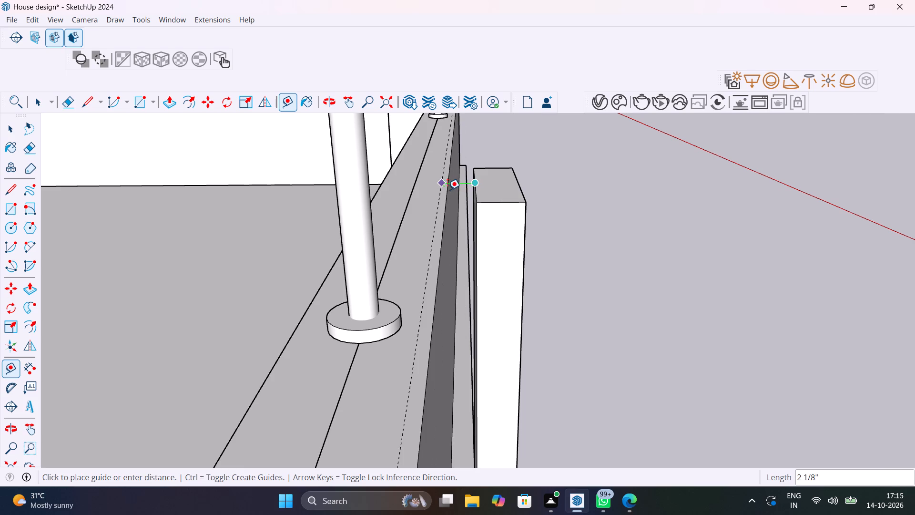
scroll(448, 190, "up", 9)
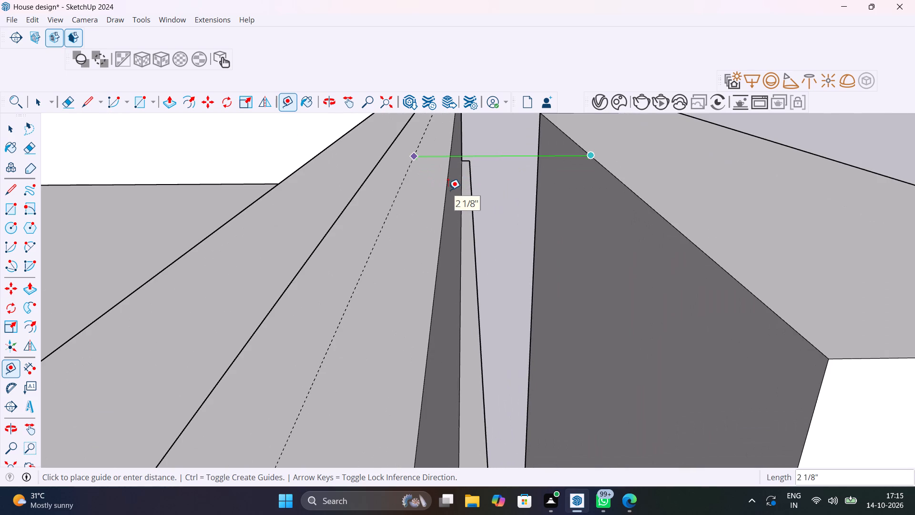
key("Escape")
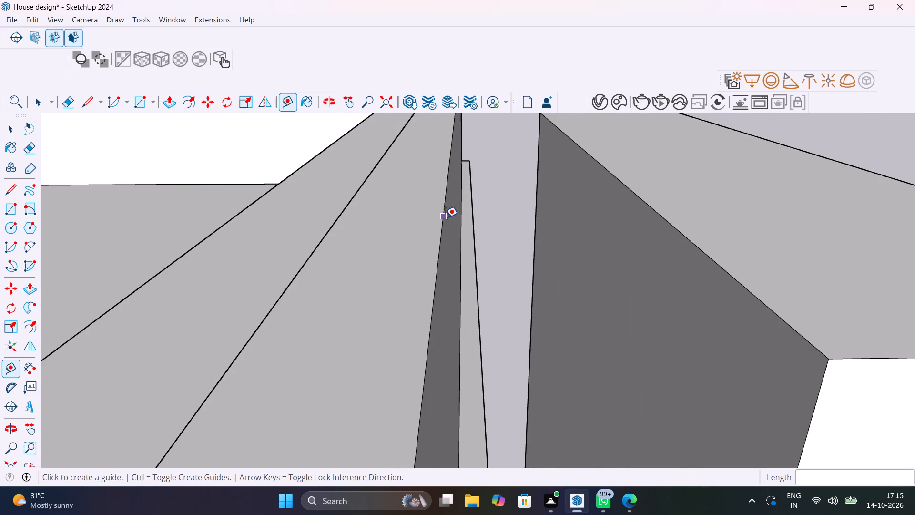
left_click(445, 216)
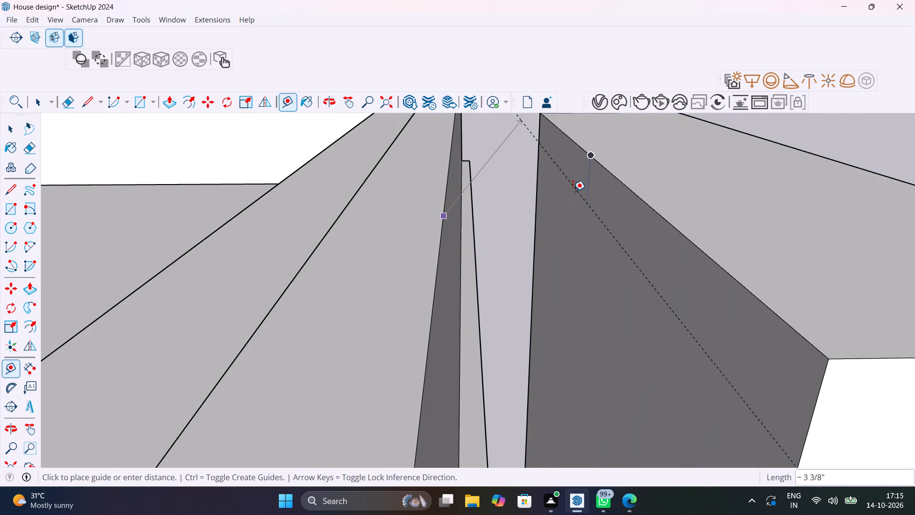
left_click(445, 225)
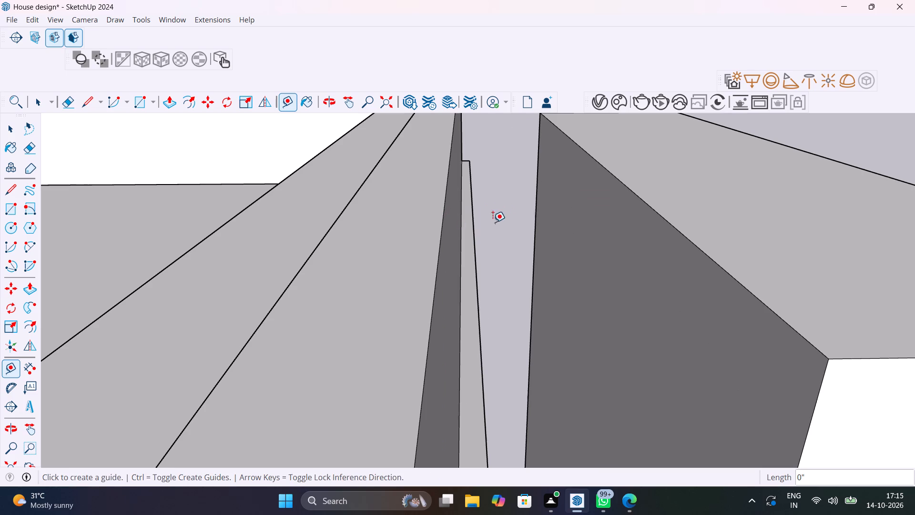
Place a guide line parallel to the parapet's outer top edge, across the strip's face that looks toward the parapet.
scroll(576, 216, "down", 13)
middle_click_drag(574, 248, 532, 234)
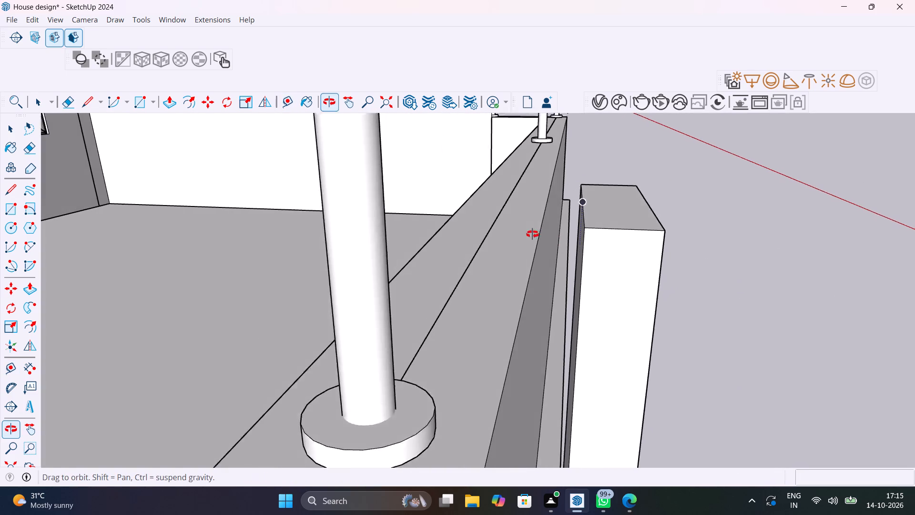
middle_click_drag(532, 234, 532, 234)
scroll(532, 234, "up", 1)
left_click(534, 258)
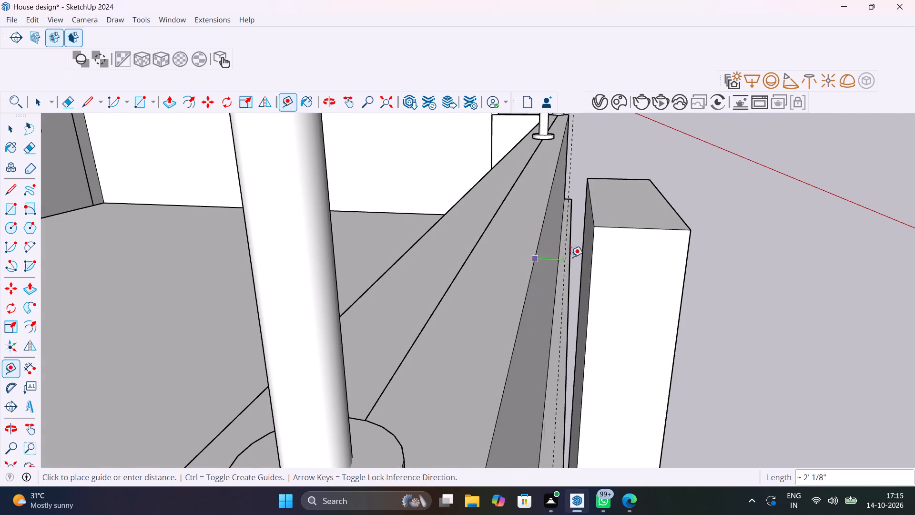
left_click(592, 257)
Draw a 9 5/8" line along the guide across the strip's parapet-side face, dividing off its upper part.
scroll(584, 233, "up", 3)
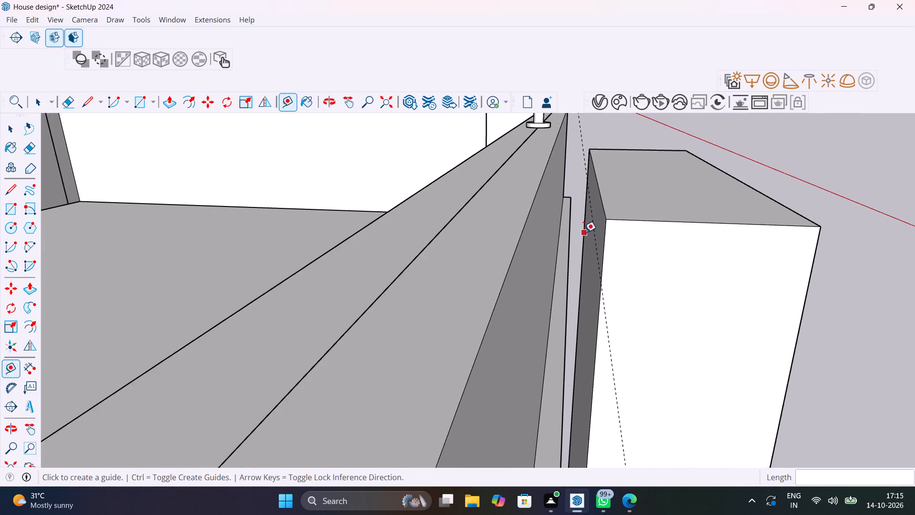
scroll(584, 232, "up", 5)
key("space")
left_click(624, 219)
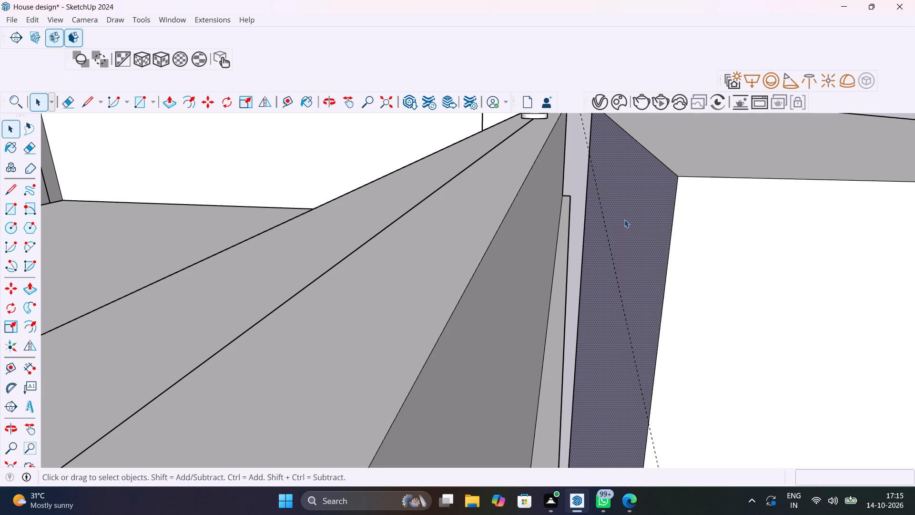
key("l")
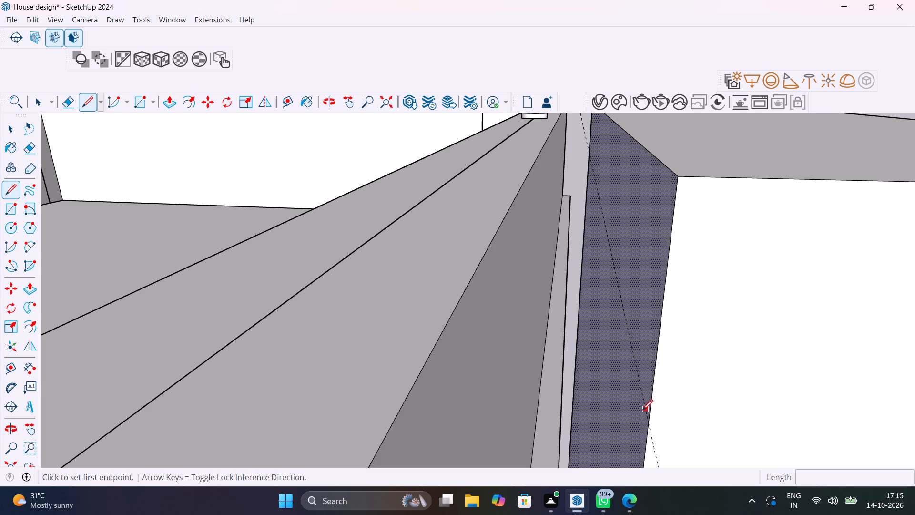
left_click(645, 421)
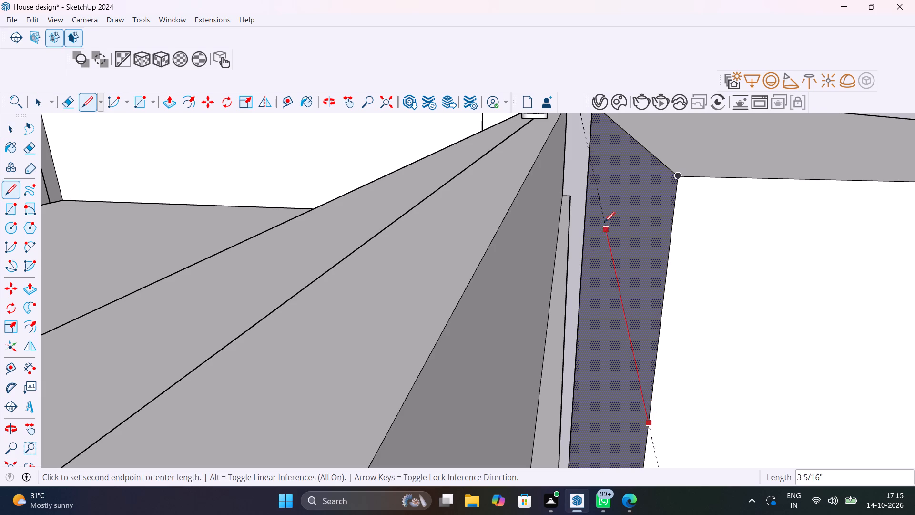
left_click(590, 154)
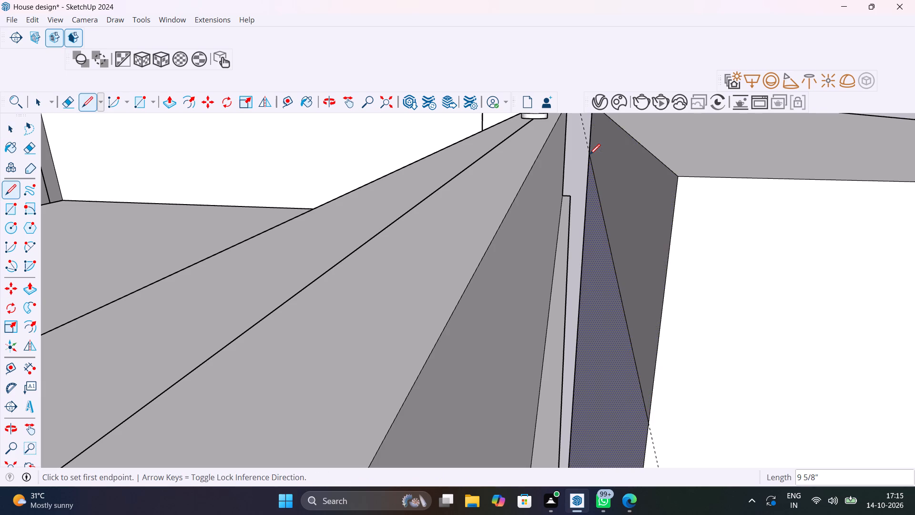
Push/Pull the upper part of the strip's parapet-side face about 6 1/8" inward to form a lip over the parapet.
key("p")
key("space")
left_click(630, 183)
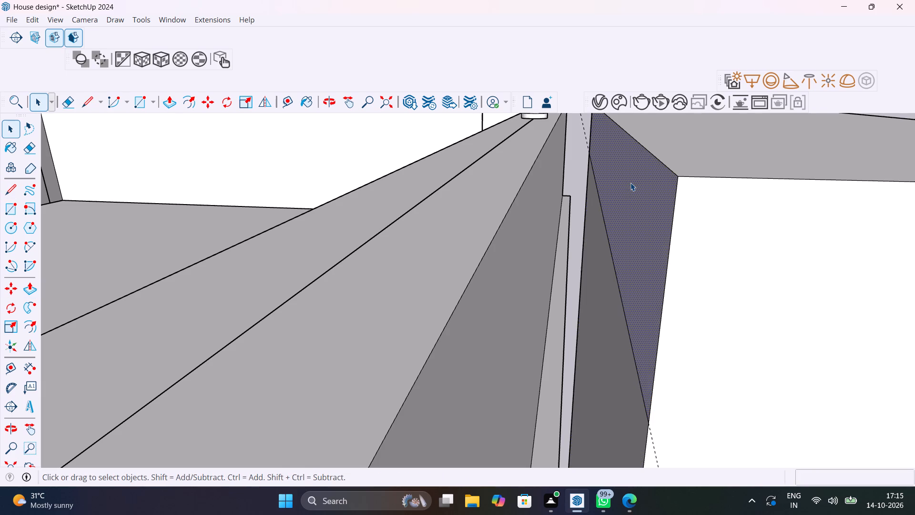
key("p")
left_click(630, 183)
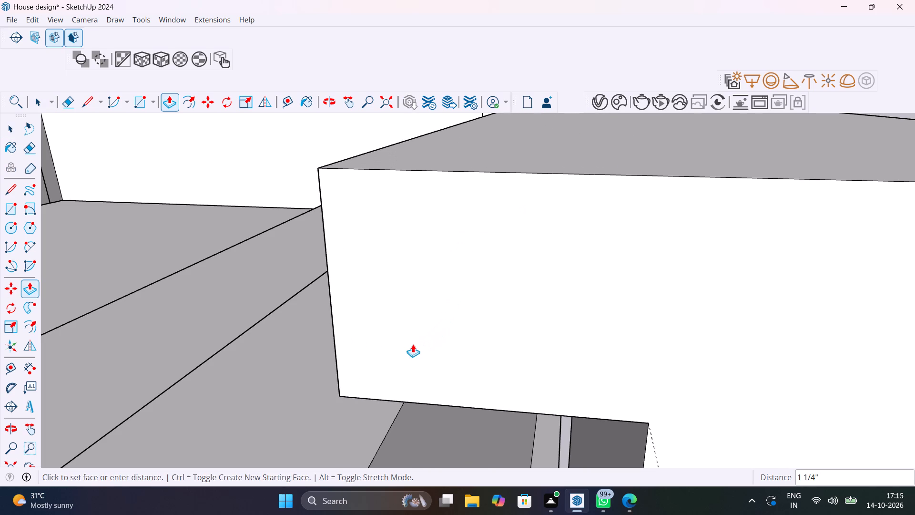
scroll(413, 344, "down", 20)
scroll(413, 344, "down", 2)
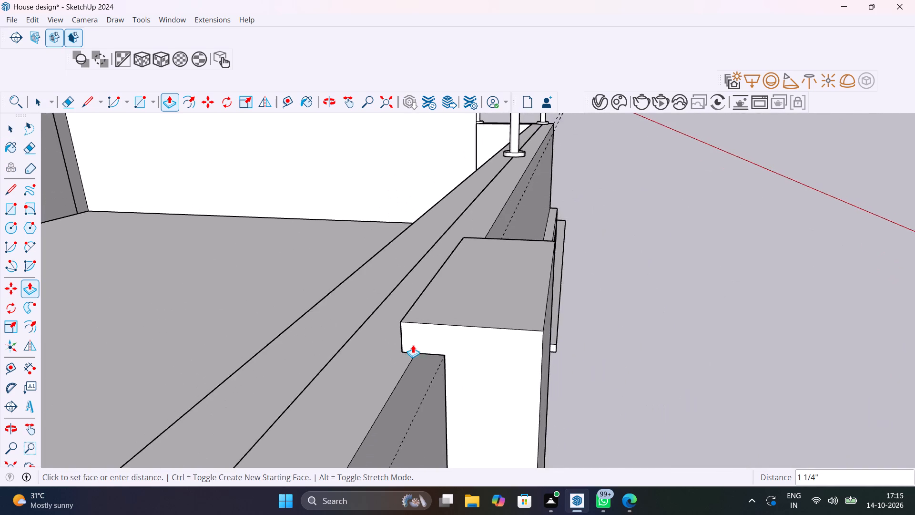
scroll(413, 345, "down", 8)
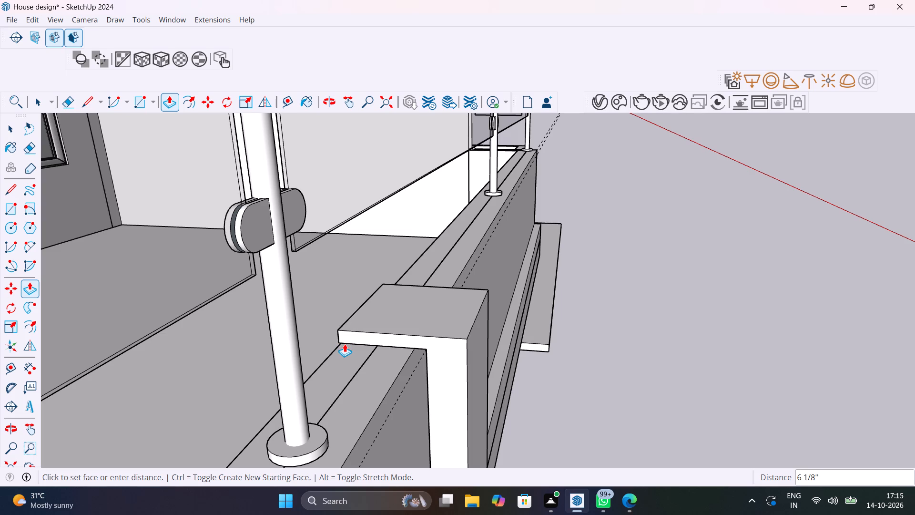
left_click(345, 344)
Examine how the strip's lip sits over the balcony parapet, from the front, along the facade and from underneath.
scroll(345, 344, "down", 14)
middle_click_drag(373, 364, 227, 279)
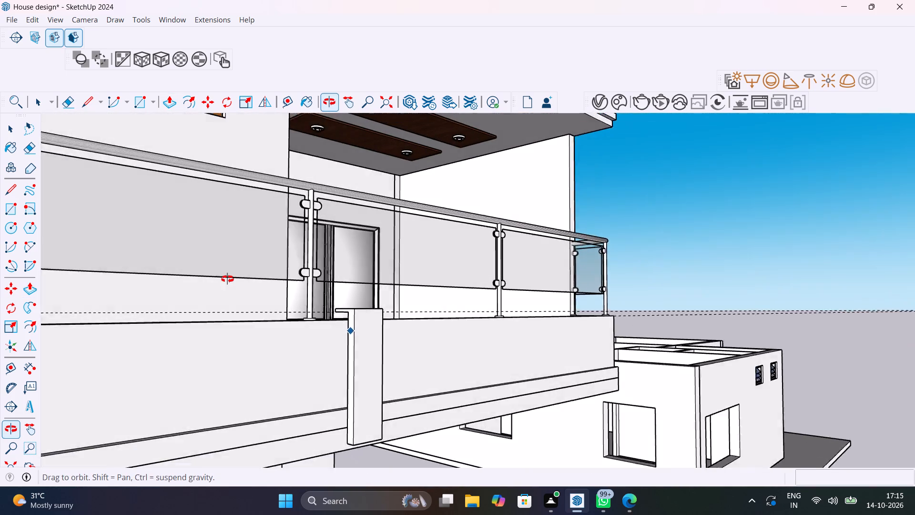
middle_click_drag(227, 279, 396, 275)
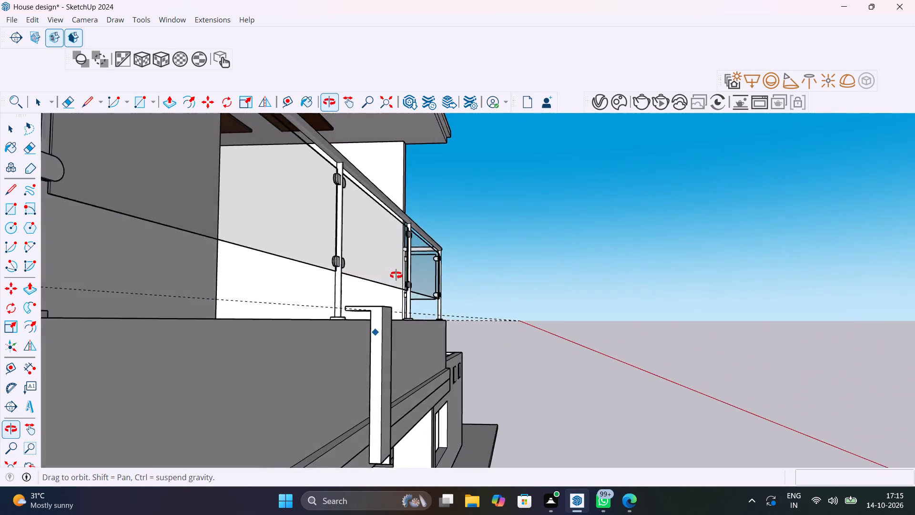
middle_click_drag(396, 275, 412, 288)
scroll(361, 319, "up", 10)
scroll(361, 319, "down", 6)
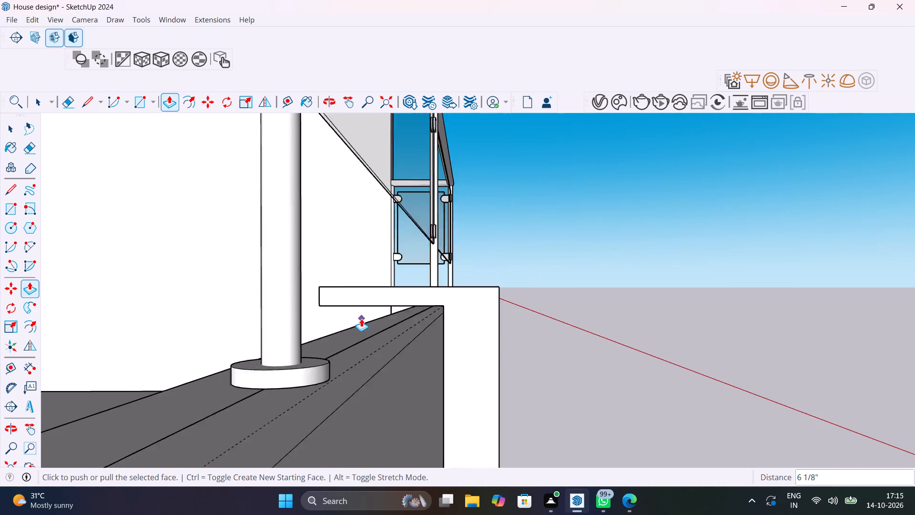
middle_click_drag(369, 320, 376, 290)
scroll(400, 307, "up", 4)
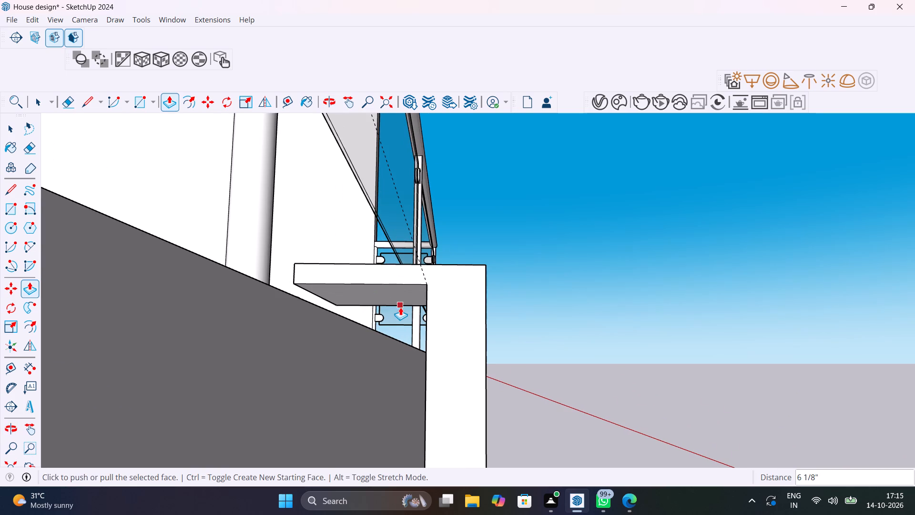
Push/Pull the underside of the strip's lip about 2 1/4" down to the top of the parapet.
key("space")
scroll(396, 298, "up", 4)
left_click(396, 296)
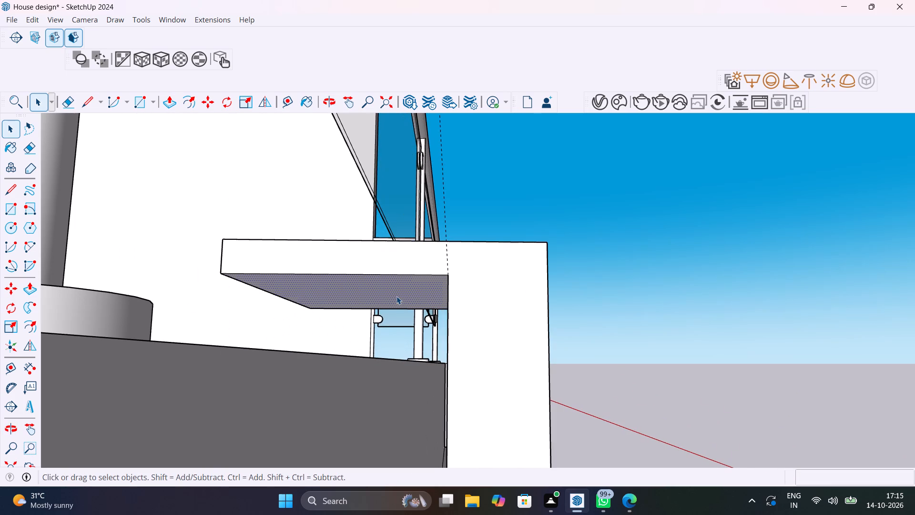
key("p")
left_click(396, 296)
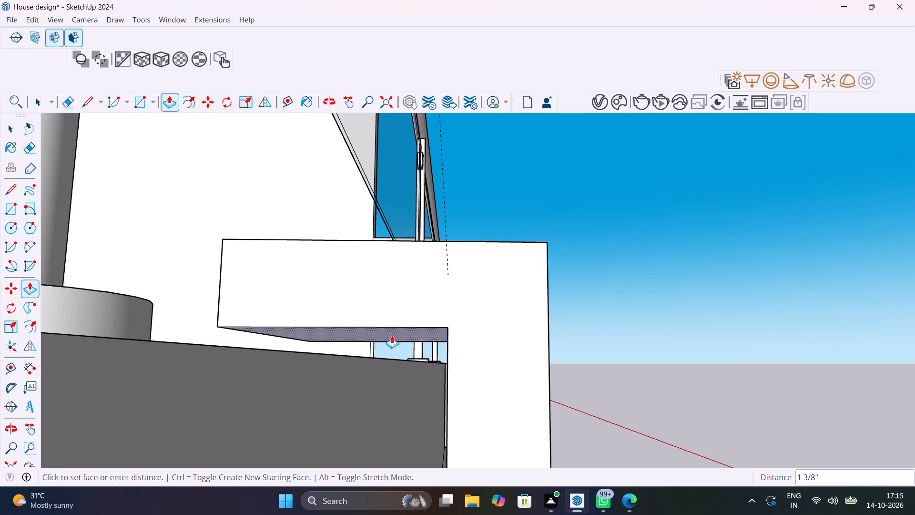
left_click(389, 363)
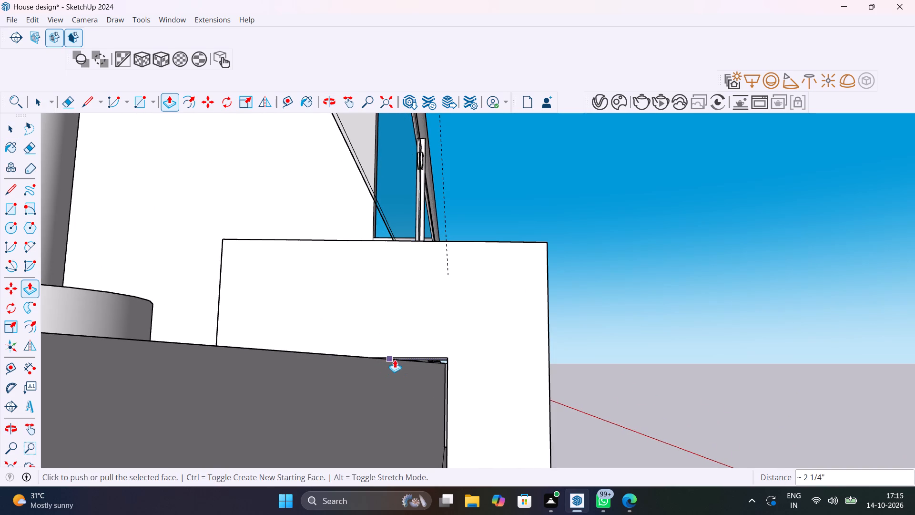
scroll(396, 358, "down", 5)
middle_click_drag(415, 369, 446, 398)
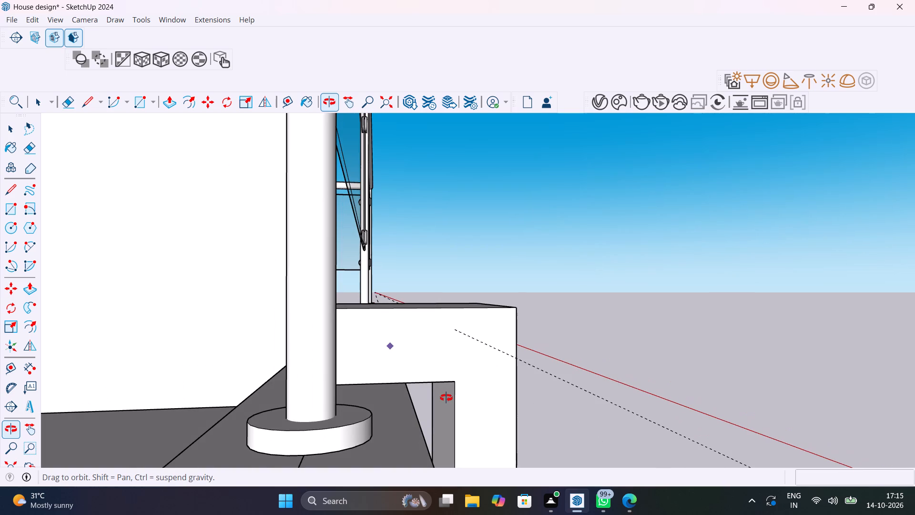
middle_click_drag(446, 398, 333, 343)
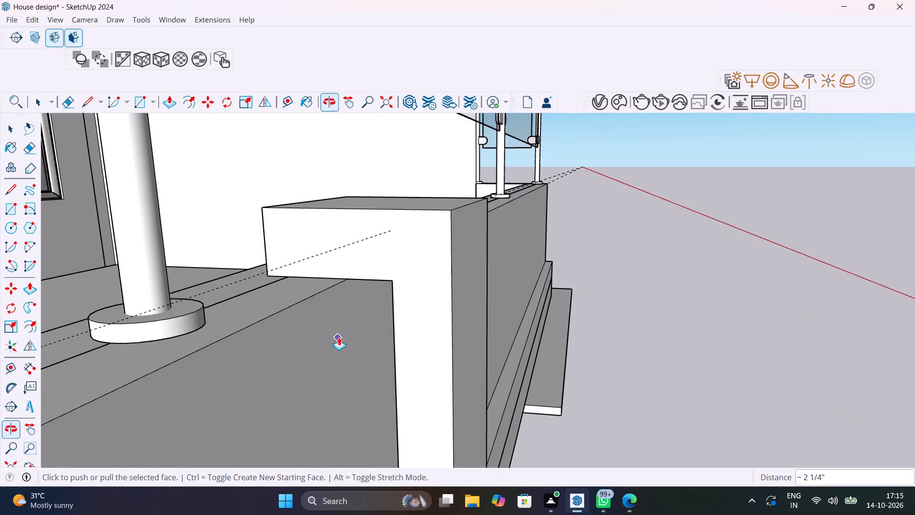
scroll(339, 337, "down", 20)
scroll(339, 337, "down", 1)
key("space")
left_click(578, 365)
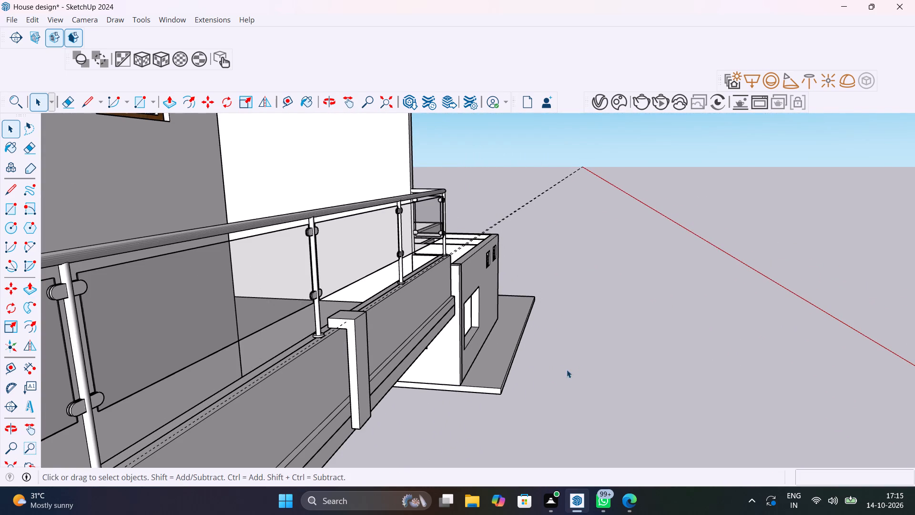
Delete the leftover edges along the parapet top, on the side of the strip toward the mahogany panels.
scroll(500, 360, "down", 1)
middle_click_drag(458, 360, 528, 330)
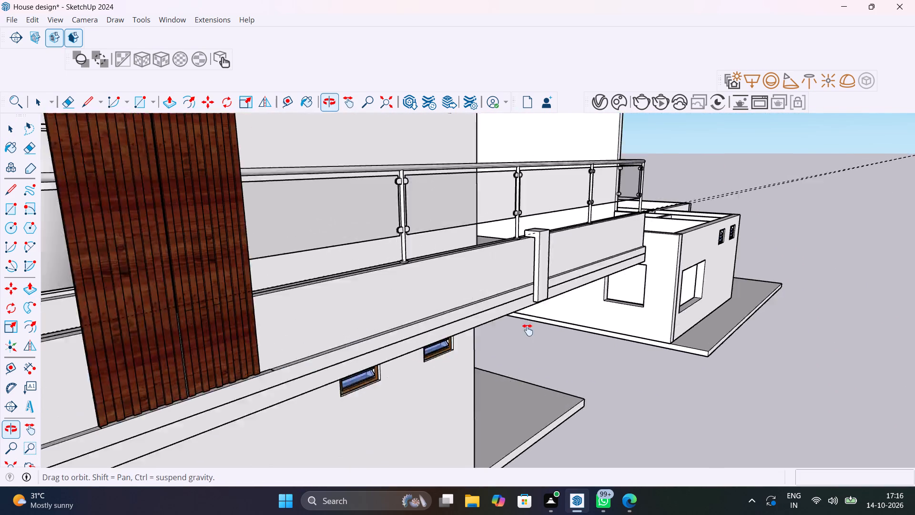
middle_click_drag(528, 330, 453, 366)
left_click(575, 284)
triple_click(575, 284)
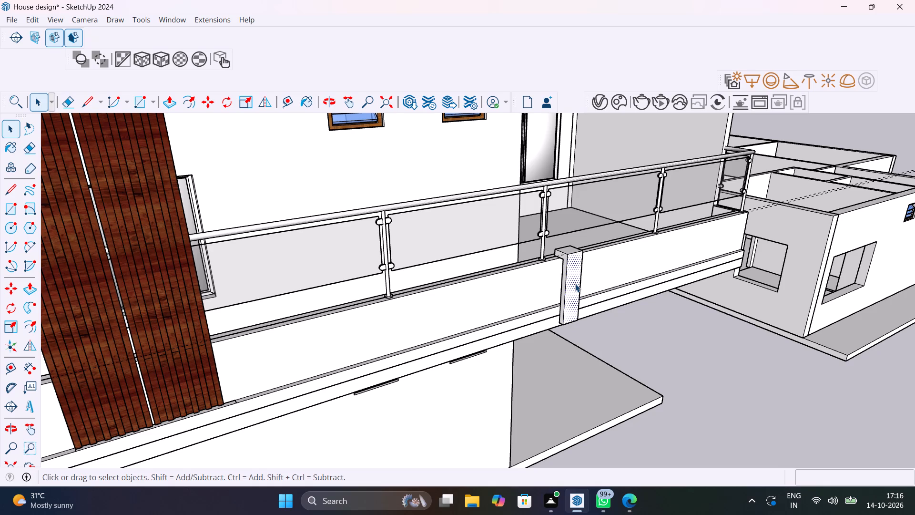
left_click(575, 284)
scroll(500, 254, "up", 8)
left_click(523, 294)
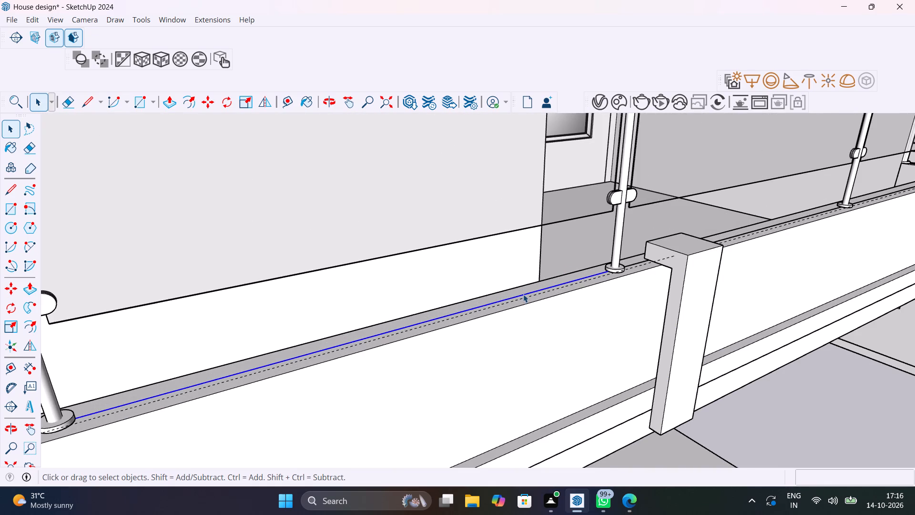
key("Delete")
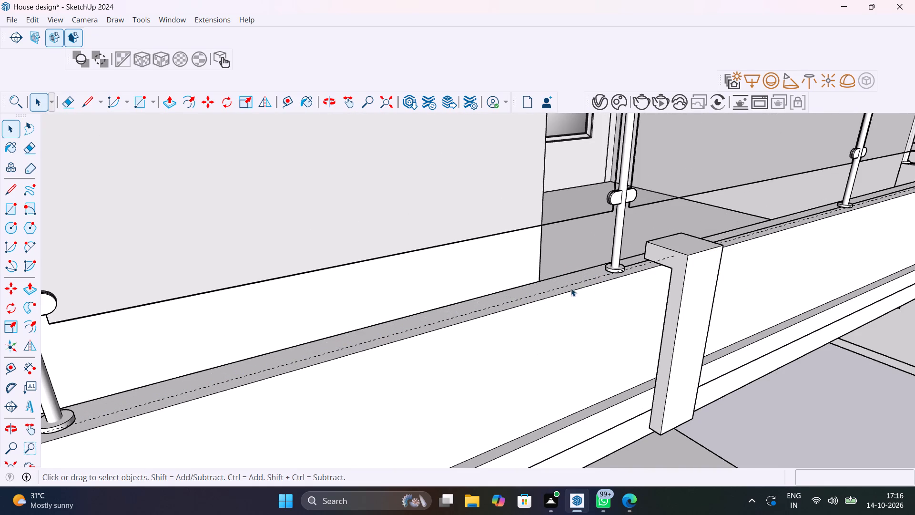
left_click(630, 265)
key("Delete")
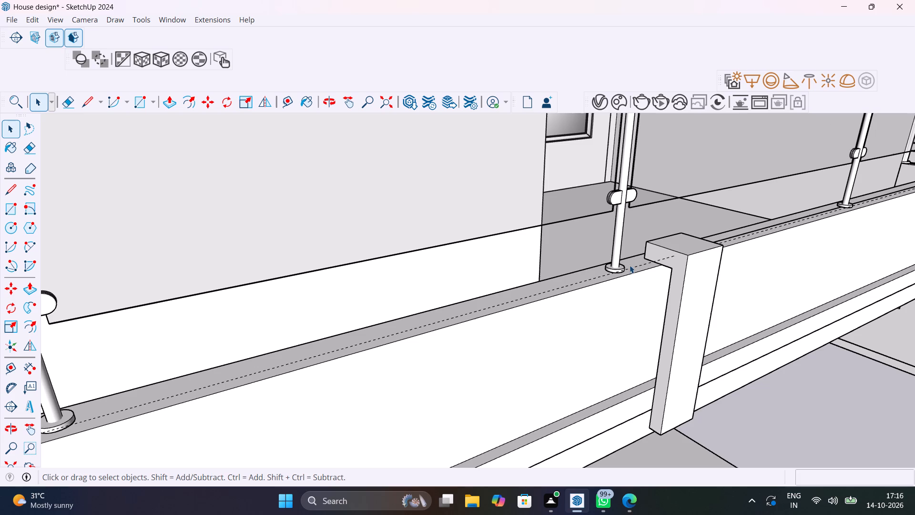
Delete the leftover edge on the parapet top between the strip and the next railing post toward the balcony's open end.
double_click(694, 281)
triple_click(694, 282)
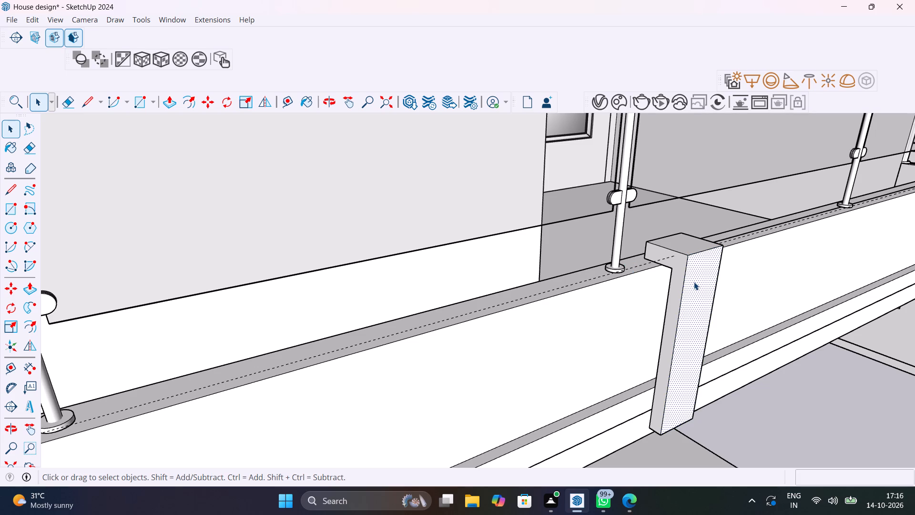
left_click(694, 282)
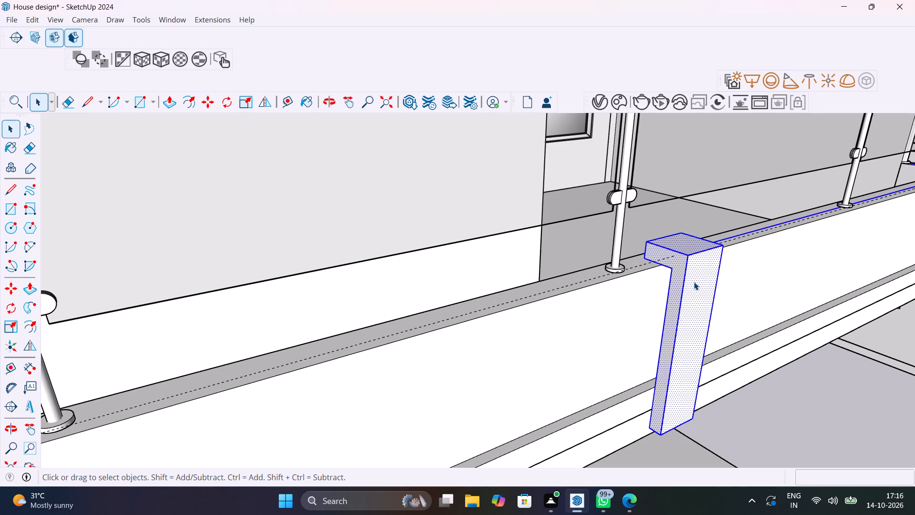
key("Escape")
middle_click_drag(694, 281, 378, 347, "shift")
scroll(379, 347, "up", 1)
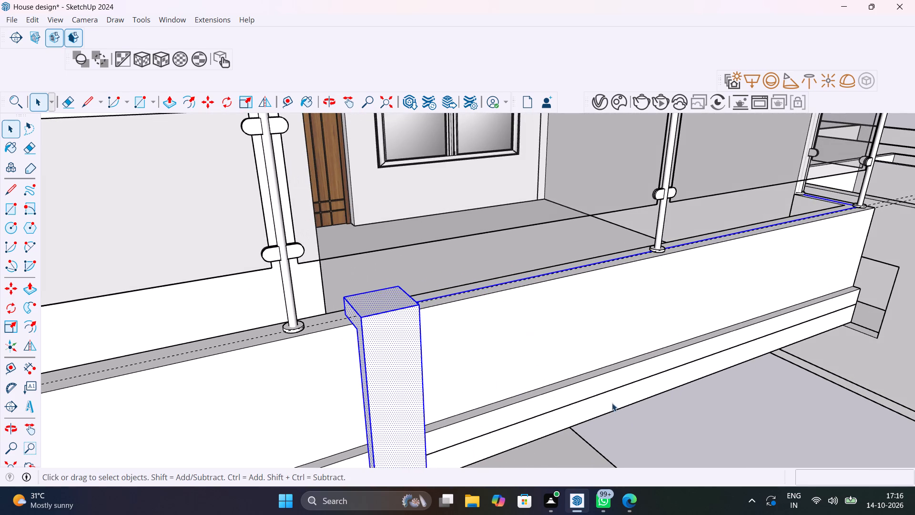
key("space")
left_click(648, 426)
left_click(454, 293)
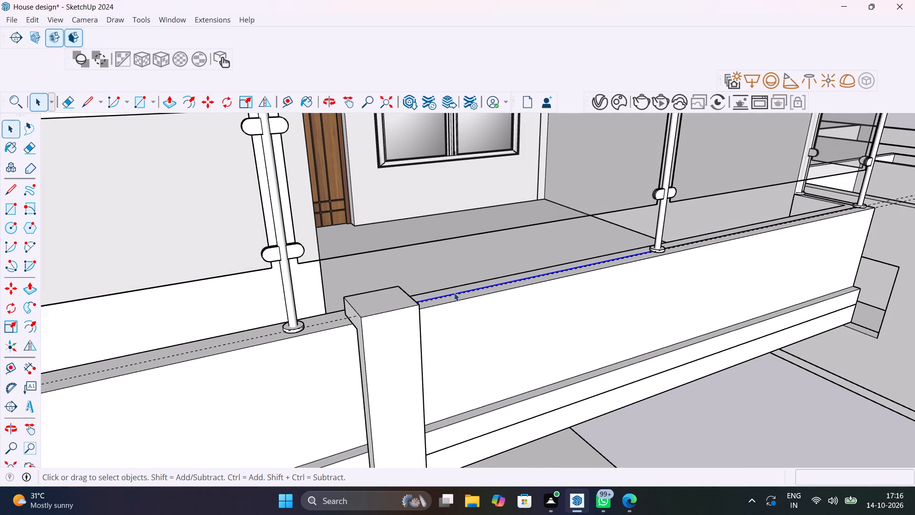
key("Delete")
Select the whole hooked strip with all its connected faces and edges and make it a group.
triple_click(415, 340)
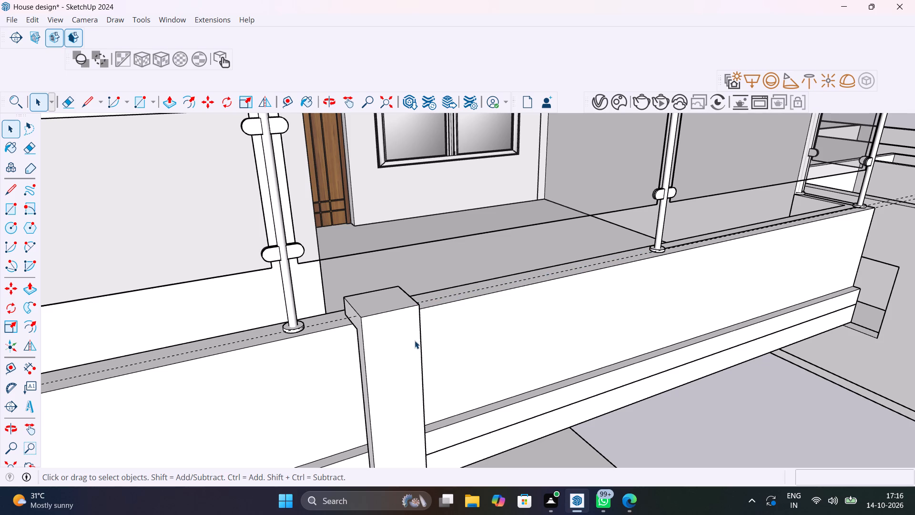
left_click(415, 340)
middle_click_drag(415, 339, 510, 245)
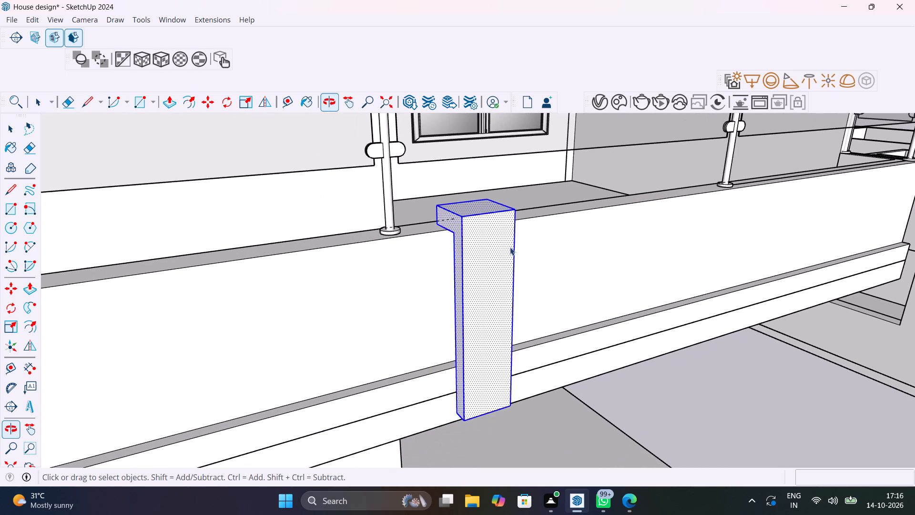
right_click(501, 257)
left_click(567, 118)
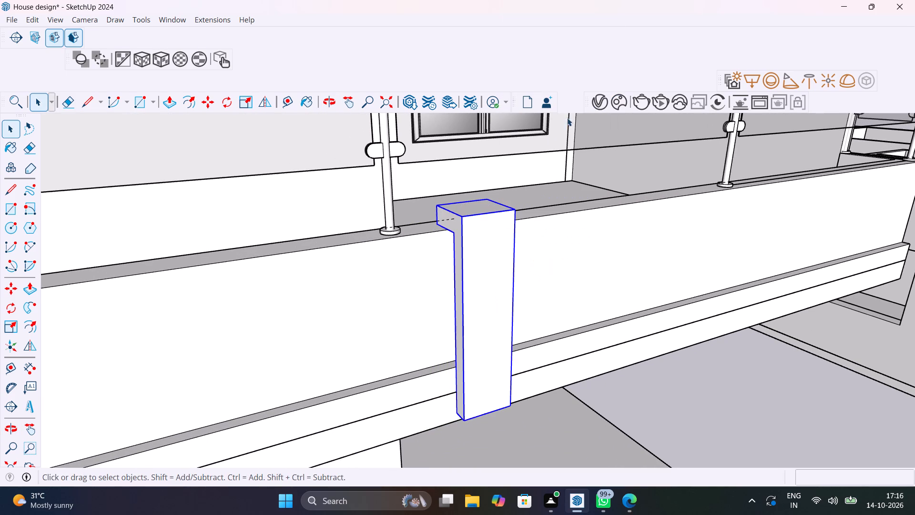
Copy the strip about 9' 8 9/16" along the red axis toward the balcony's end, dividing the distance into 6 equal spacings.
scroll(478, 359, "down", 6)
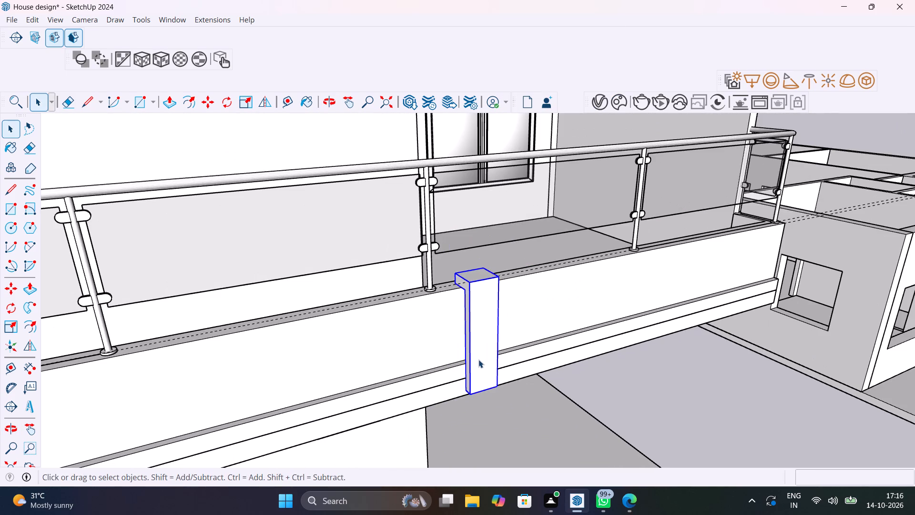
middle_click_drag(476, 359, 417, 355)
key("m")
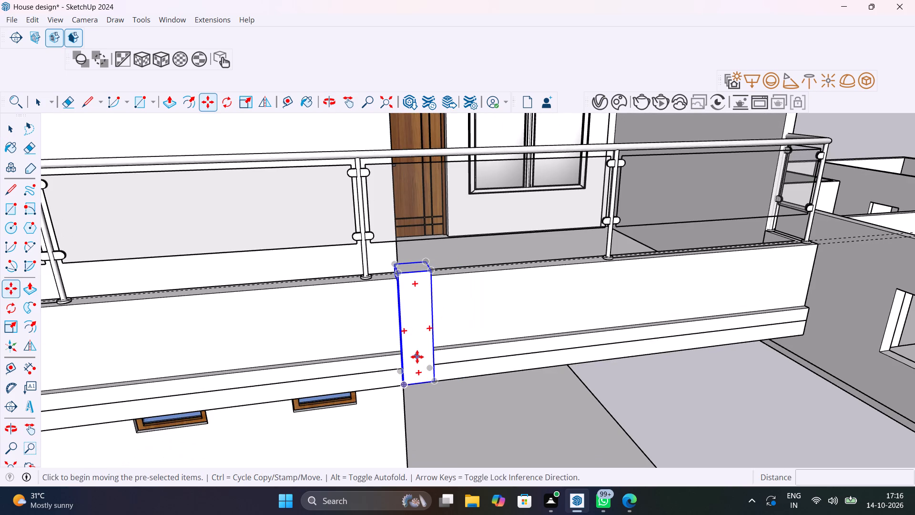
left_click(405, 386)
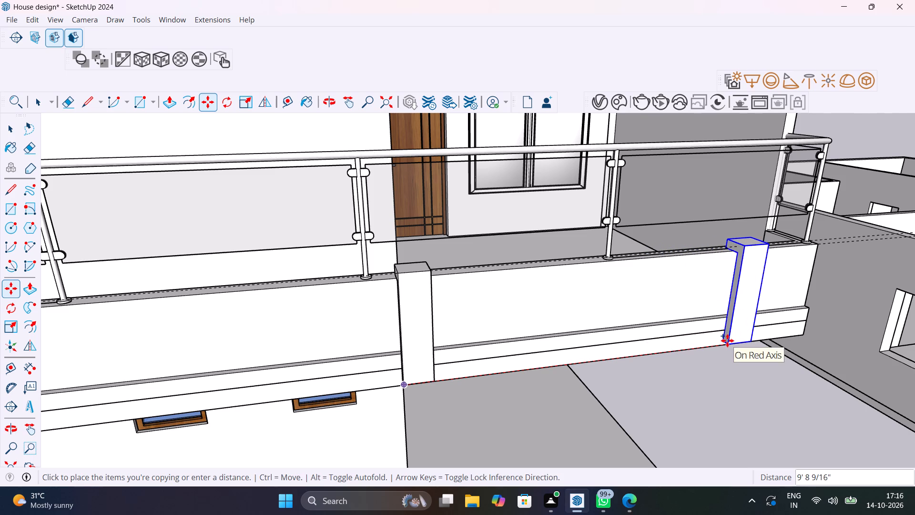
left_click(727, 340)
type("6/")
key("Return")
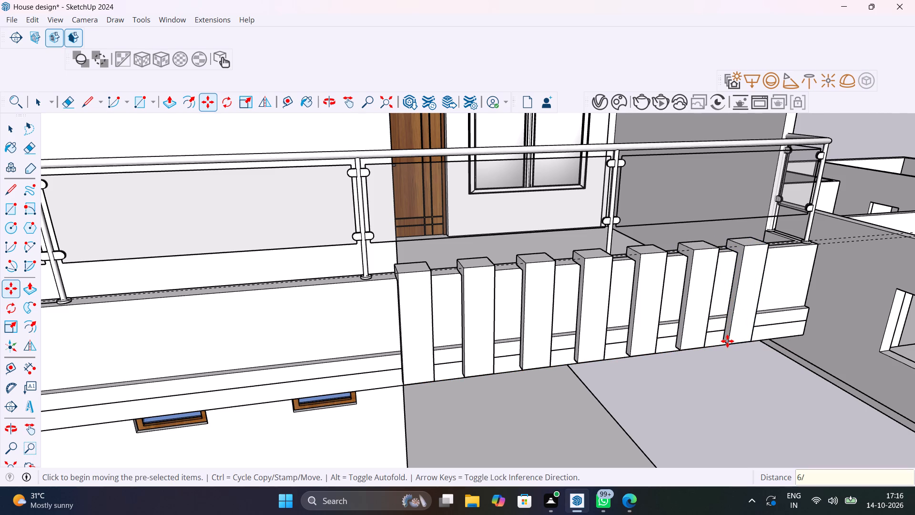
scroll(727, 341, "down", 5)
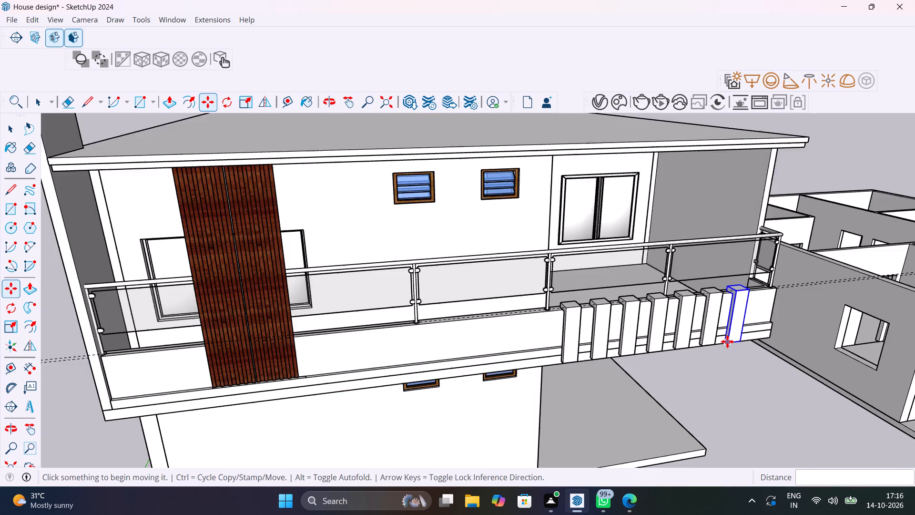
scroll(727, 341, "down", 11)
key("space")
left_click(757, 433)
Search the Chaos Cosmos asset library for "paint".
middle_click_drag(721, 412, 719, 411)
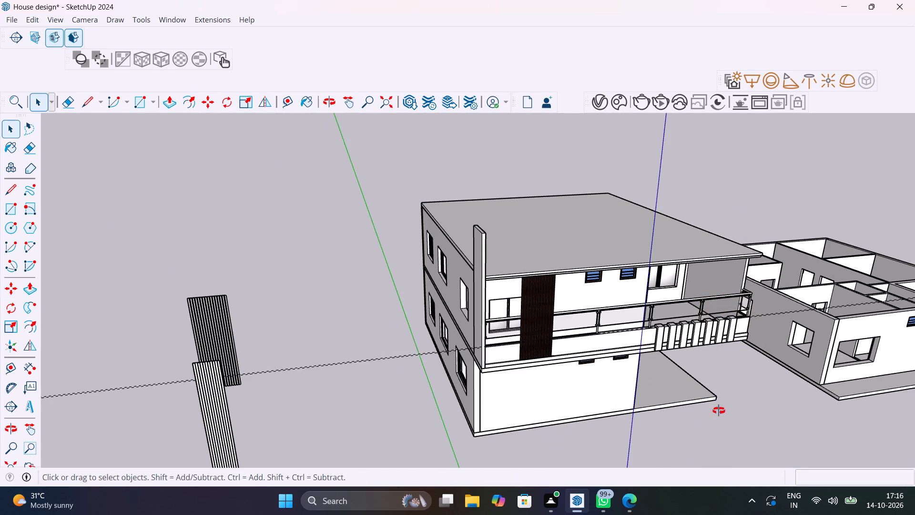
middle_click_drag(719, 411, 525, 351)
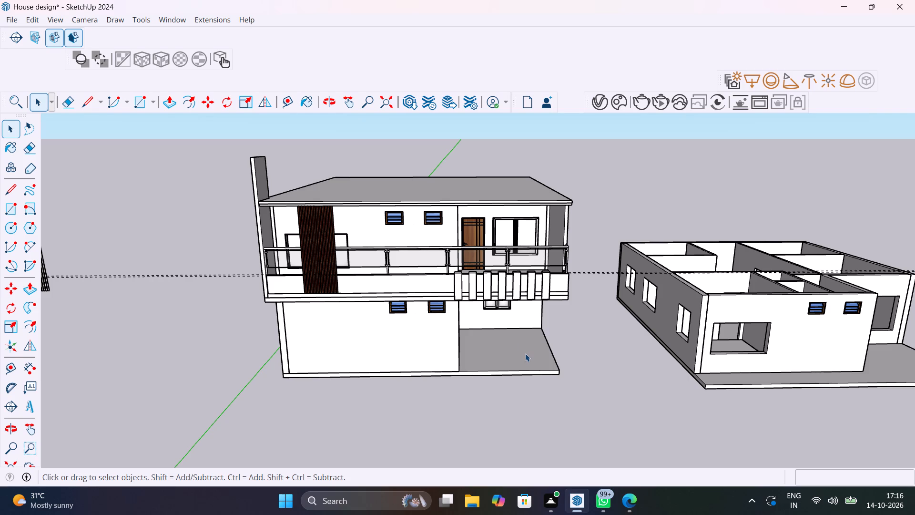
scroll(484, 285, "up", 11)
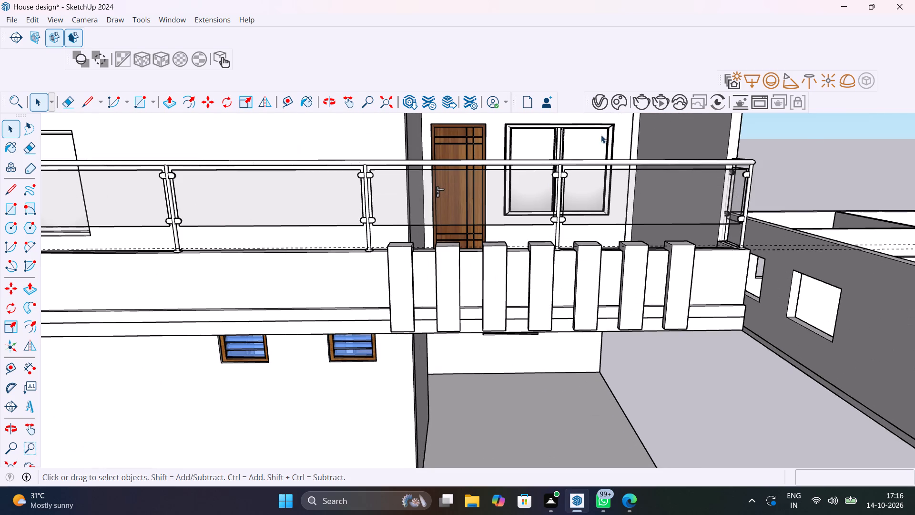
left_click(613, 100)
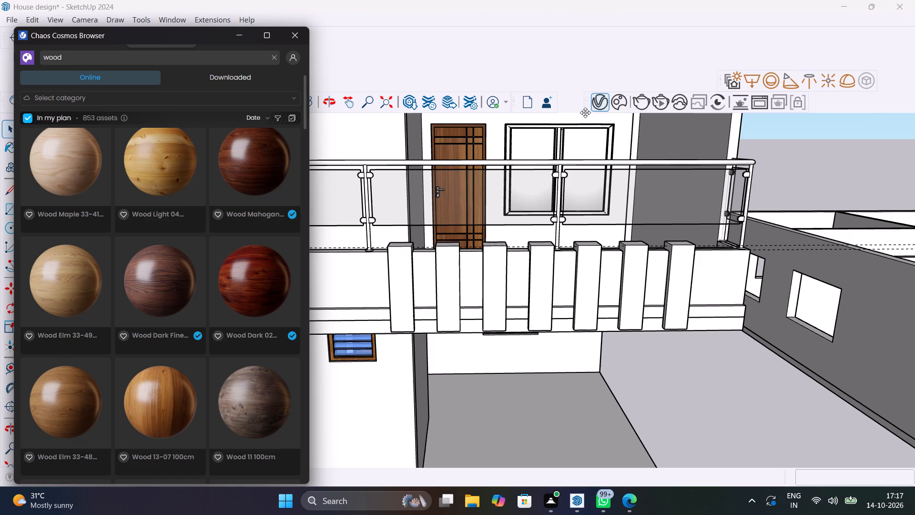
left_click(115, 60)
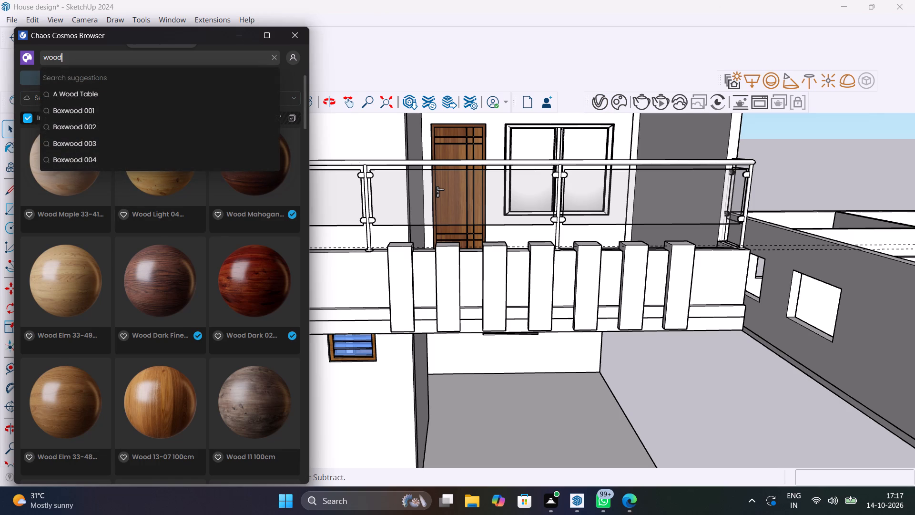
key("BackSpace")
key("BackSpace")
key("BackSpace")
key("BackSpace")
key("BackSpace")
type("PAINT")
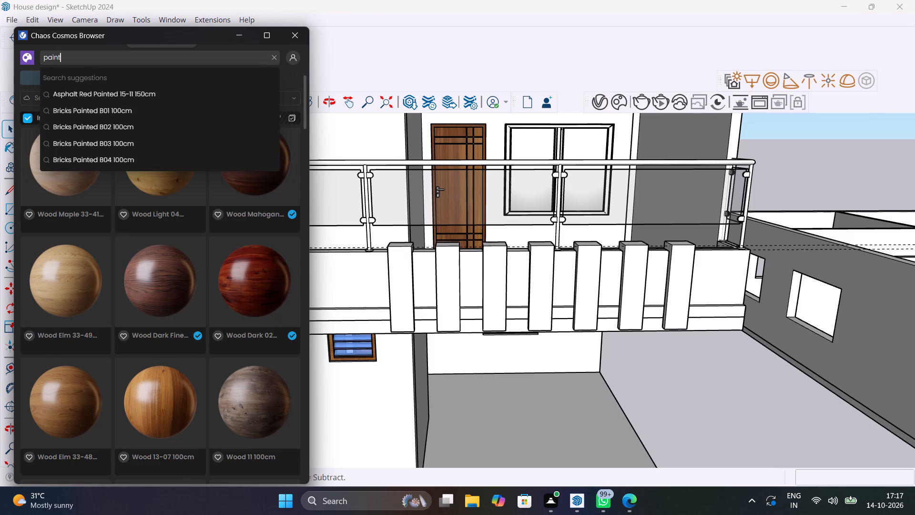
key("Return")
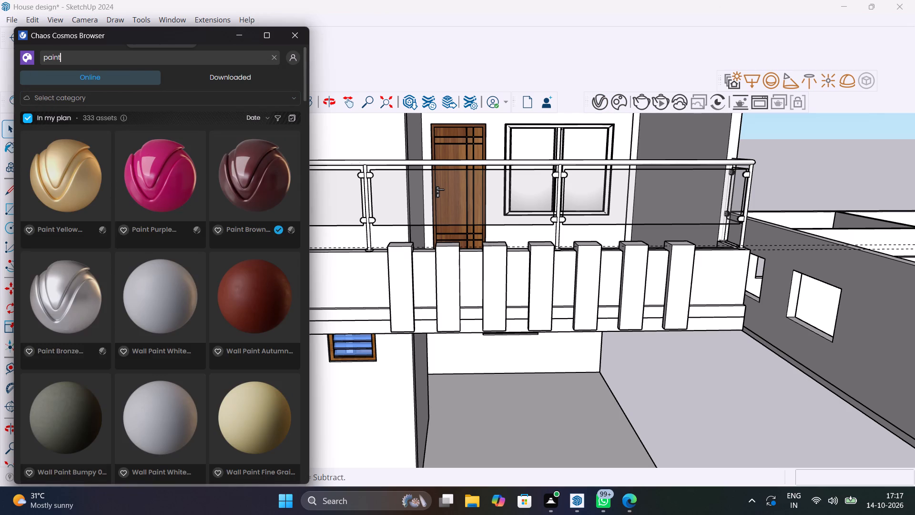
Look through the paint materials in the Chaos Cosmos search results for a suitable finish for the balcony strips.
scroll(138, 247, "up", 2)
scroll(138, 247, "down", 3)
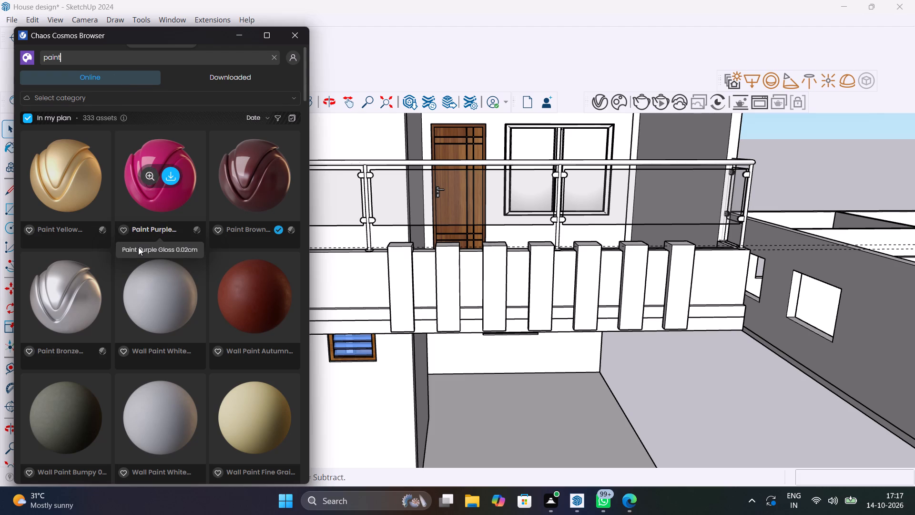
scroll(138, 247, "down", 12)
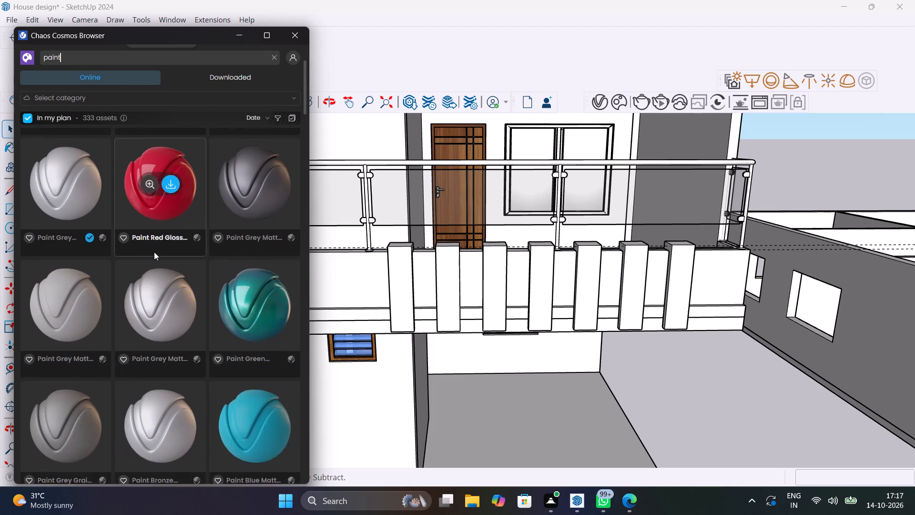
scroll(154, 252, "down", 18)
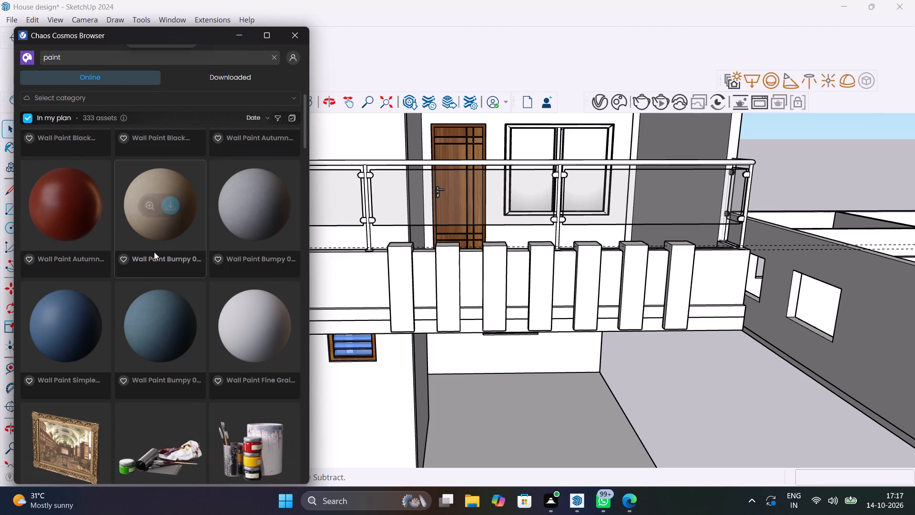
scroll(154, 252, "down", 6)
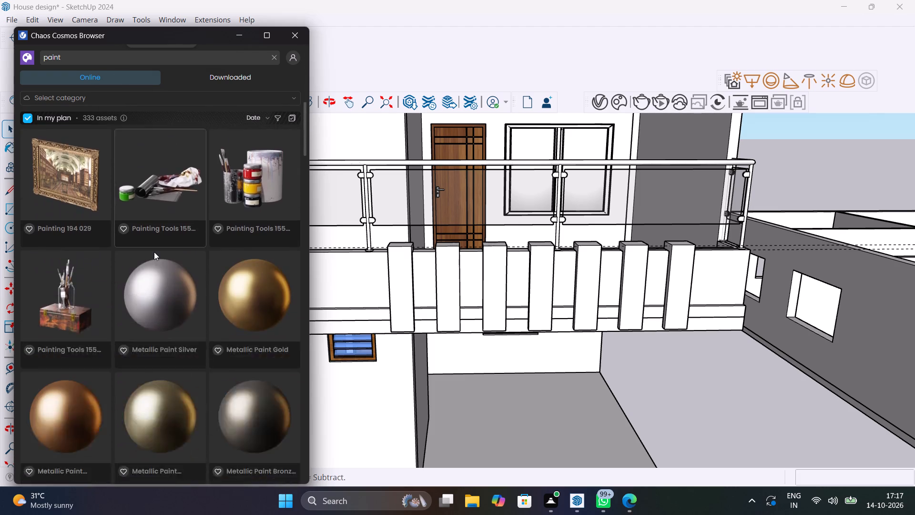
scroll(154, 252, "down", 9)
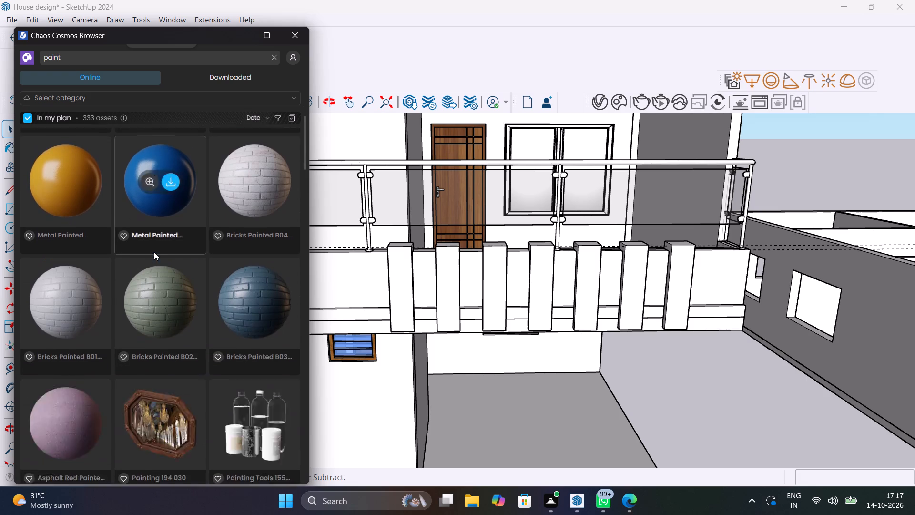
scroll(154, 252, "down", 3)
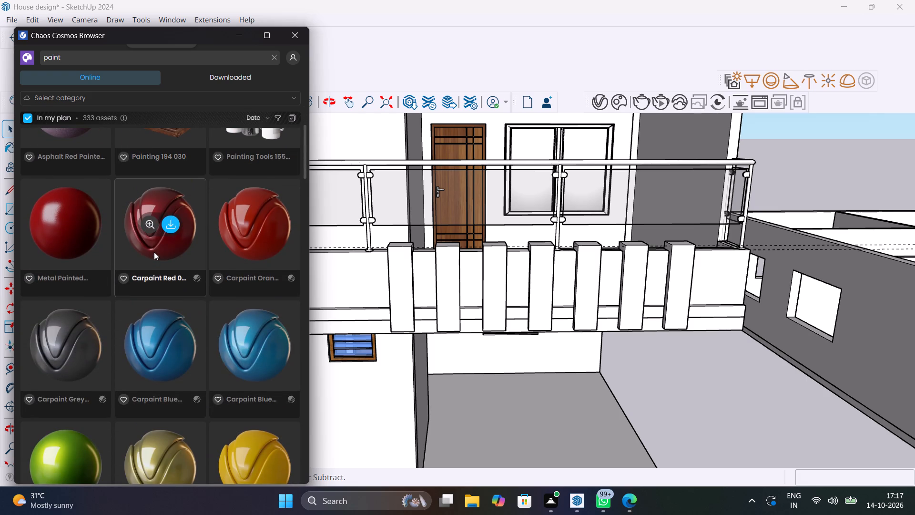
scroll(154, 252, "down", 3)
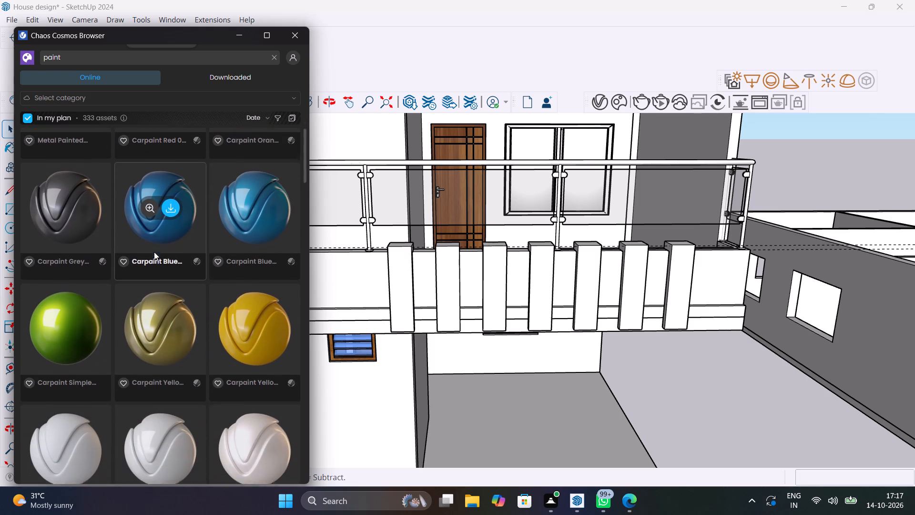
scroll(154, 252, "down", 10)
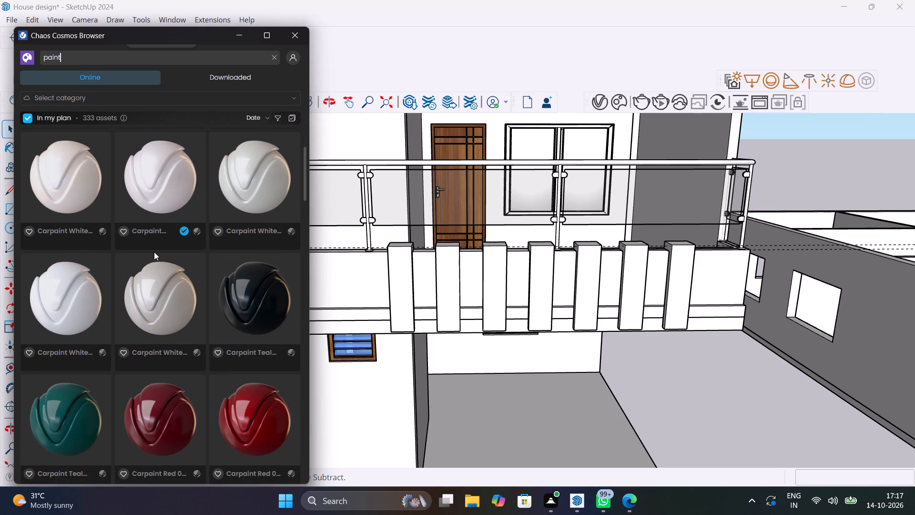
scroll(154, 252, "down", 4)
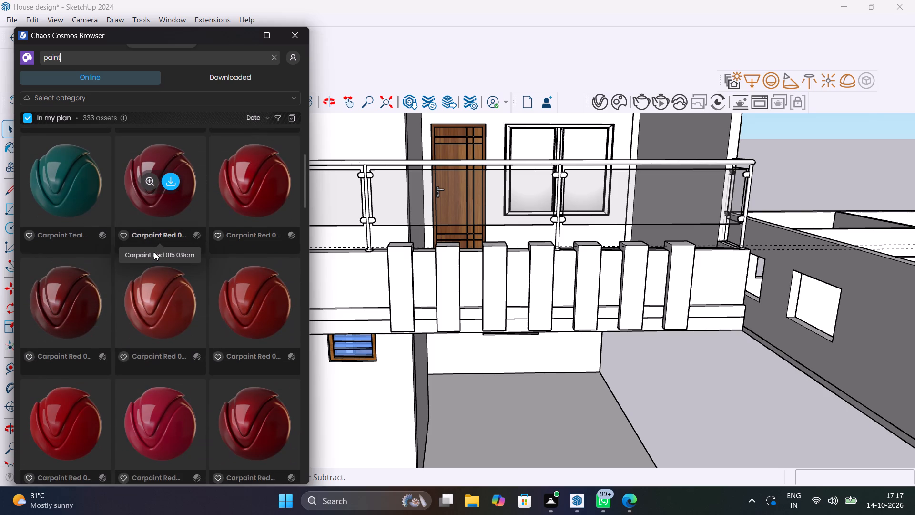
scroll(154, 252, "down", 5)
scroll(178, 315, "down", 5)
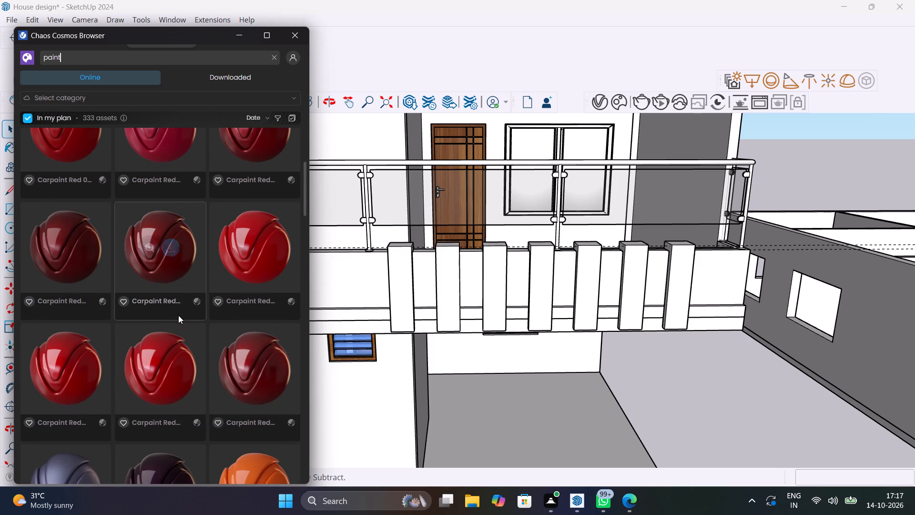
scroll(178, 315, "down", 8)
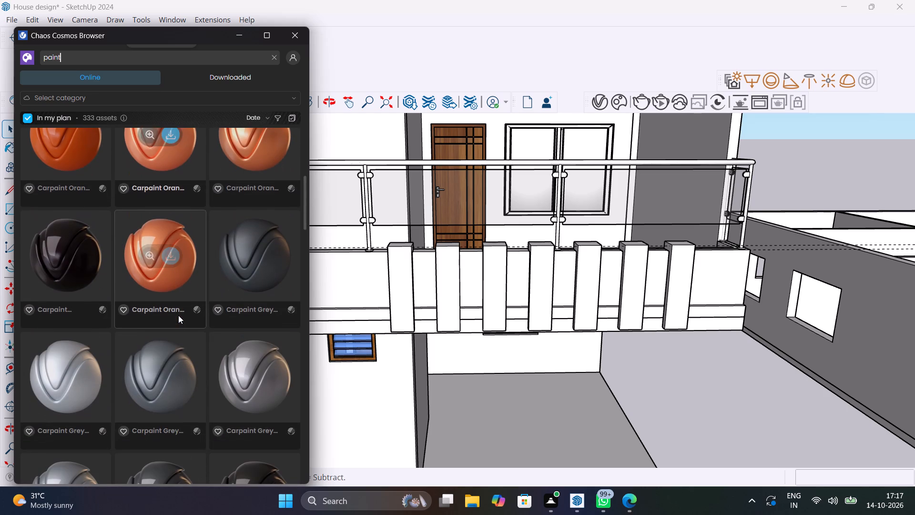
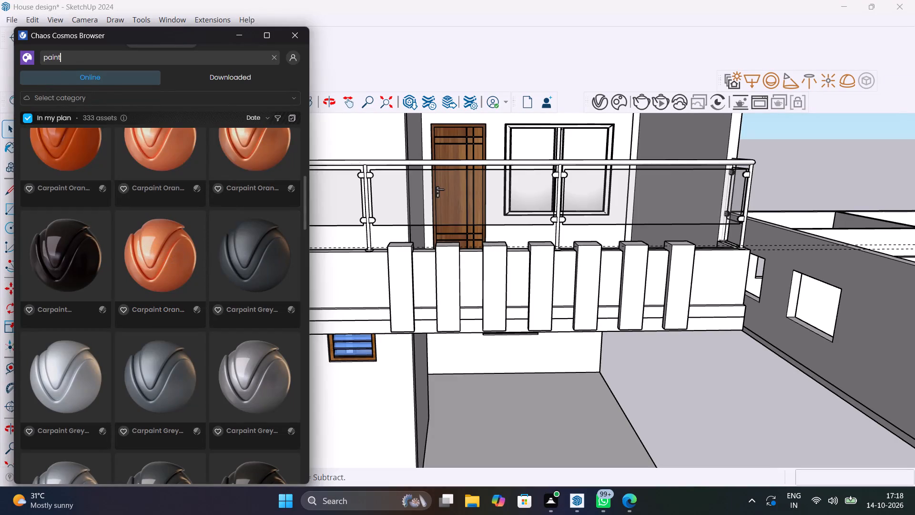
Search the Chaos Cosmos library for "paint maroon", then for the suggested "Carpaint Maroon 1.51cm".
left_click(75, 58)
key("space")
type("MAR")
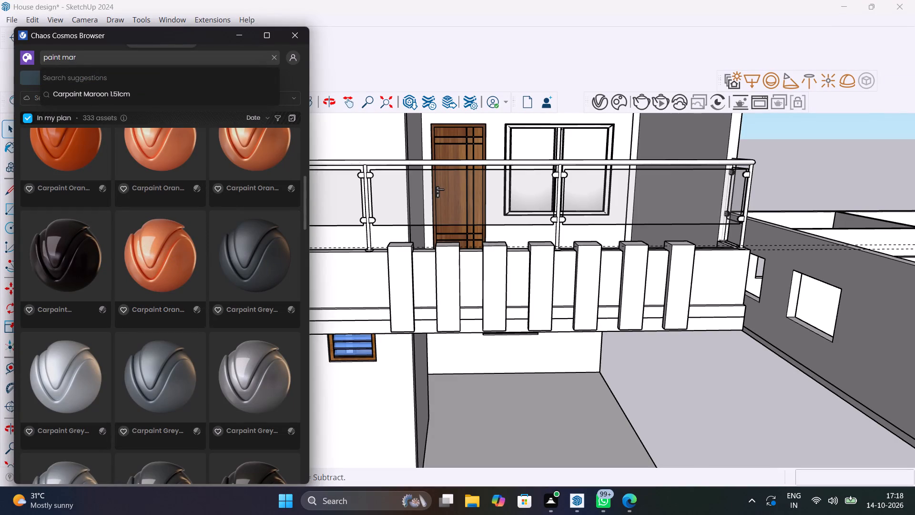
type("OON")
key("Return")
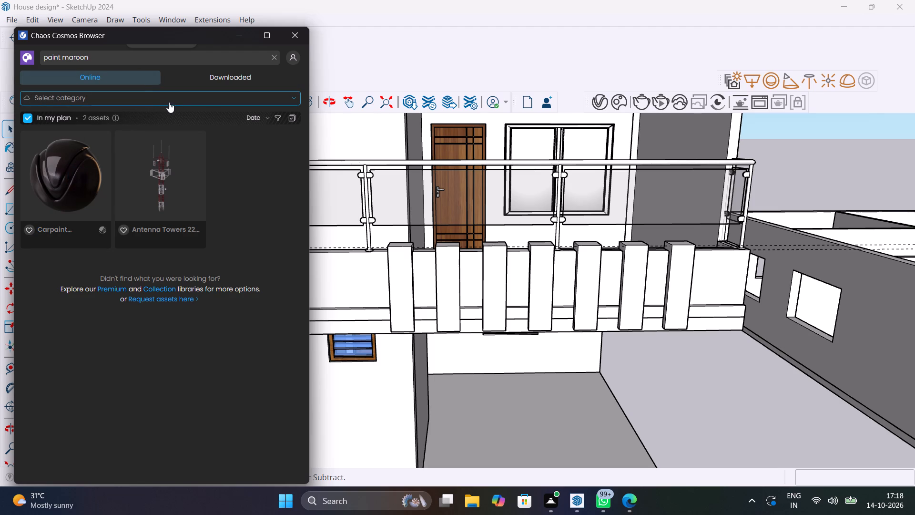
left_click(131, 59)
left_click(125, 87)
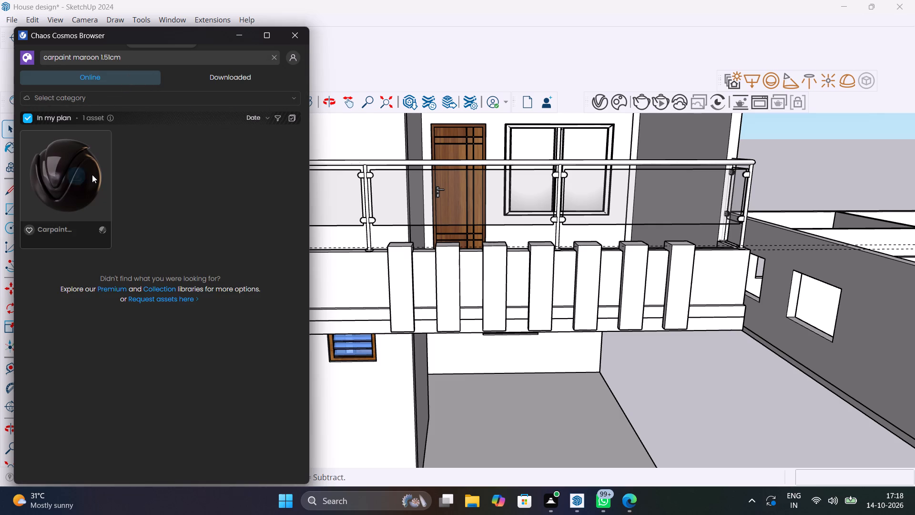
Replace the asset search with "maroon colour" to look for other maroon finishes.
left_click(140, 58)
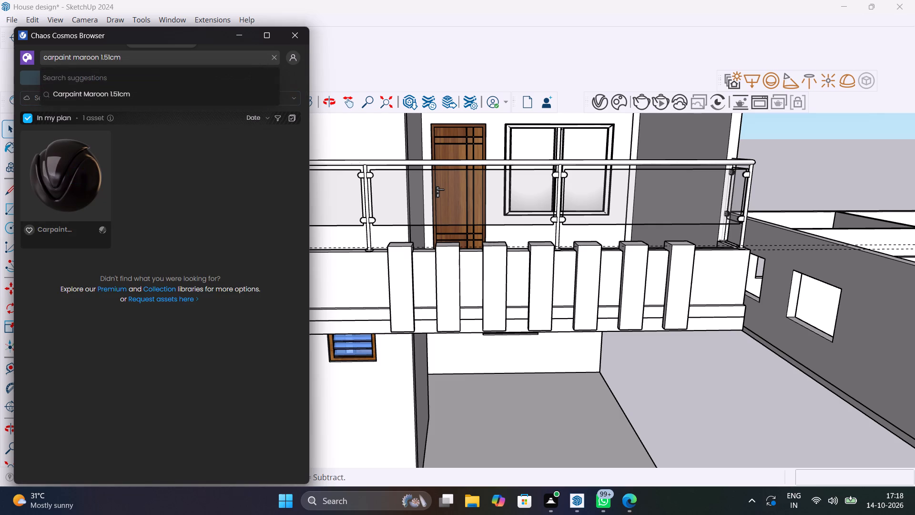
key("BackSpace")
key("BackSpace")
key("BackSpace")
key("BackSpace")
key("BackSpace")
key("BackSpace")
key("BackSpace")
key("BackSpace")
key("BackSpace")
key("BackSpace")
key("BackSpace")
key("BackSpace")
key("BackSpace")
key("BackSpace")
key("BackSpace")
key("BackSpace")
key("BackSpace")
key("BackSpace")
key("BackSpace")
key("BackSpace")
key("BackSpace")
key("BackSpace")
key("BackSpace")
type("MARRON")
key("space")
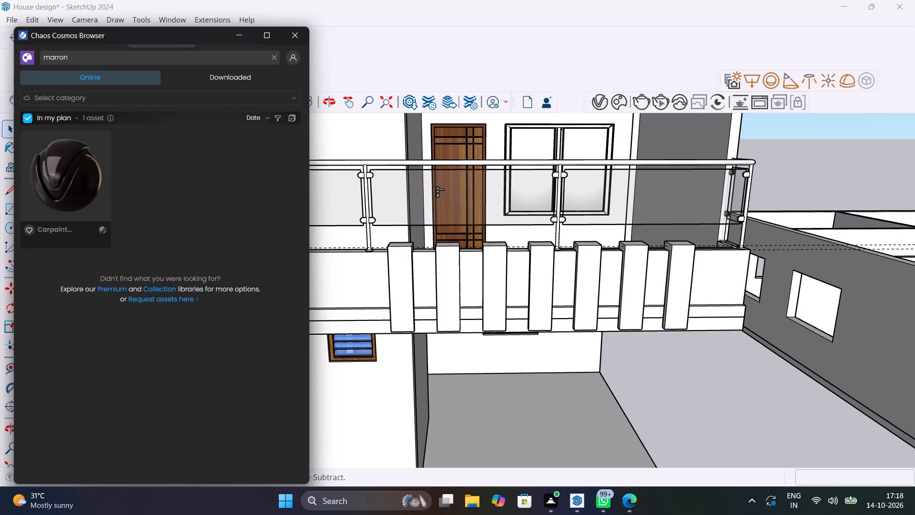
key("BackSpace")
key("BackSpace")
key("BackSpace")
key("BackSpace")
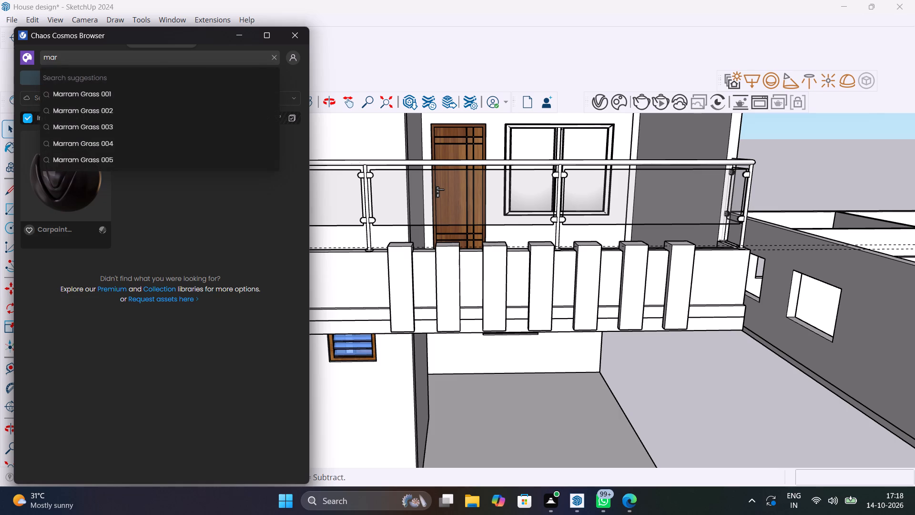
type("OON")
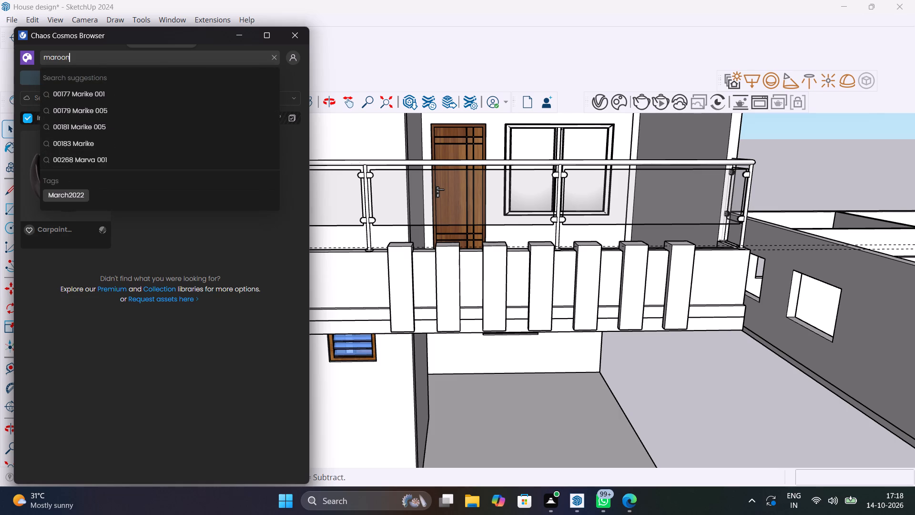
key("space")
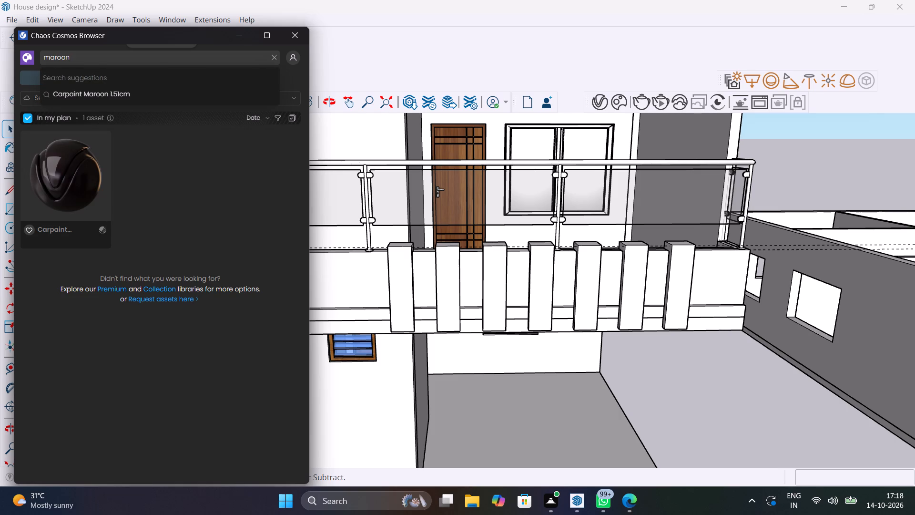
type("COLOUR")
key("Return")
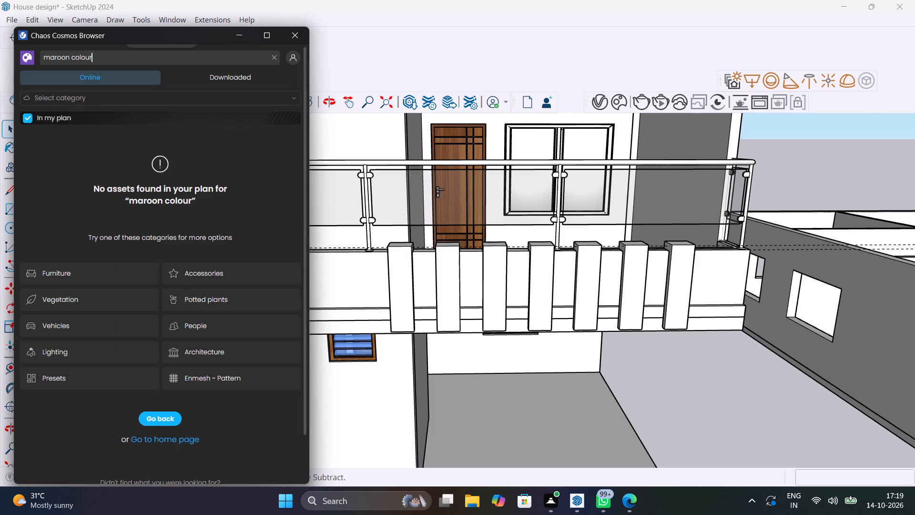
Search for "maroon paint", and download and import the Carpaint Maroon 1.51cm material into the scene.
key("BackSpace")
key("BackSpace")
key("BackSpace")
key("BackSpace")
key("BackSpace")
key("BackSpace")
type("PAINT")
key("Return")
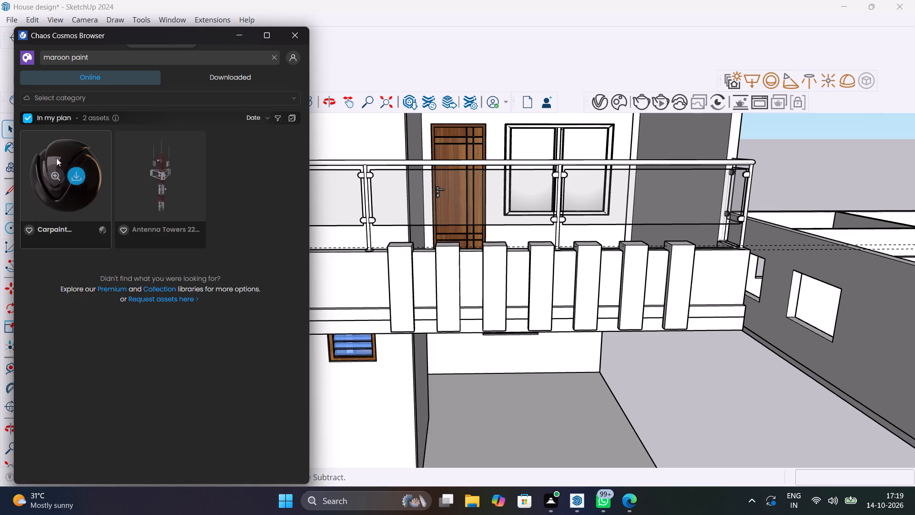
left_click(74, 176)
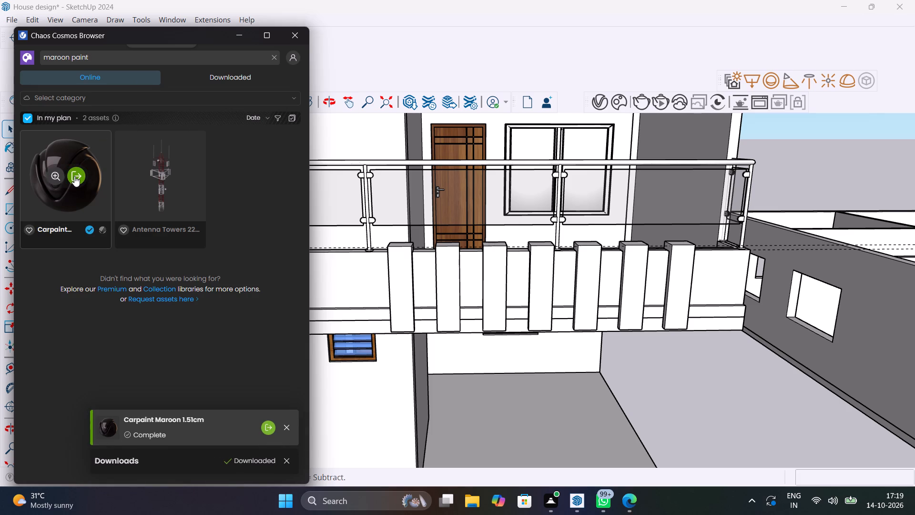
left_click(76, 180)
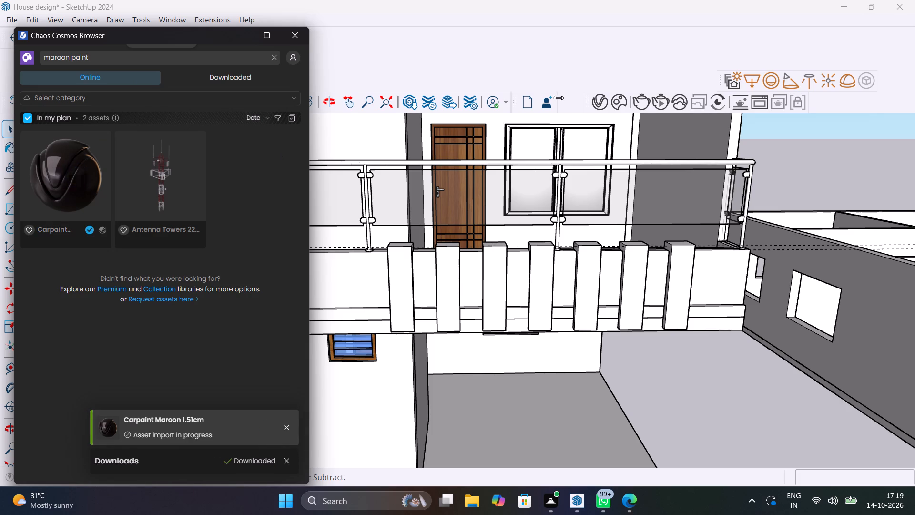
Apply the Carpaint Maroon 1.51cm material to the first upright strip, the one farthest from the balcony's railing corner, using the V-Ray Asset Editor.
left_click(602, 103)
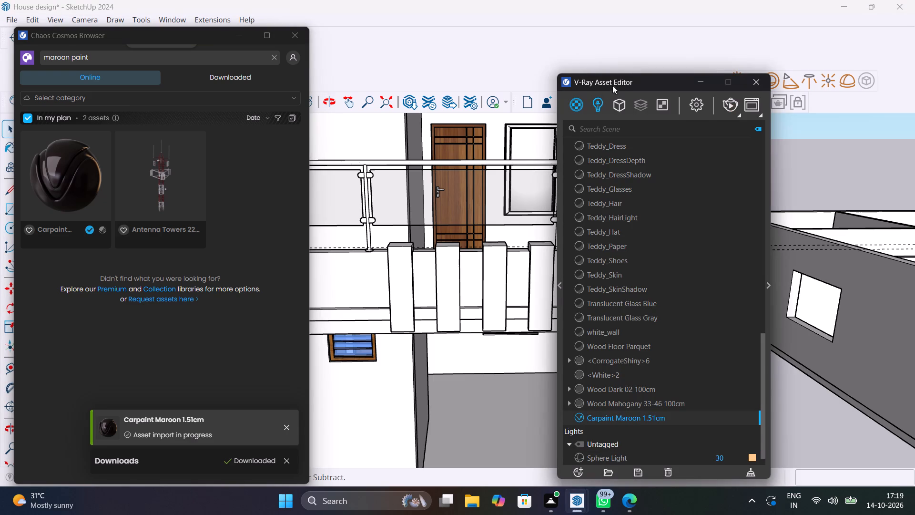
left_click_drag(634, 76, 425, 83)
left_click_drag(621, 83, 378, 83)
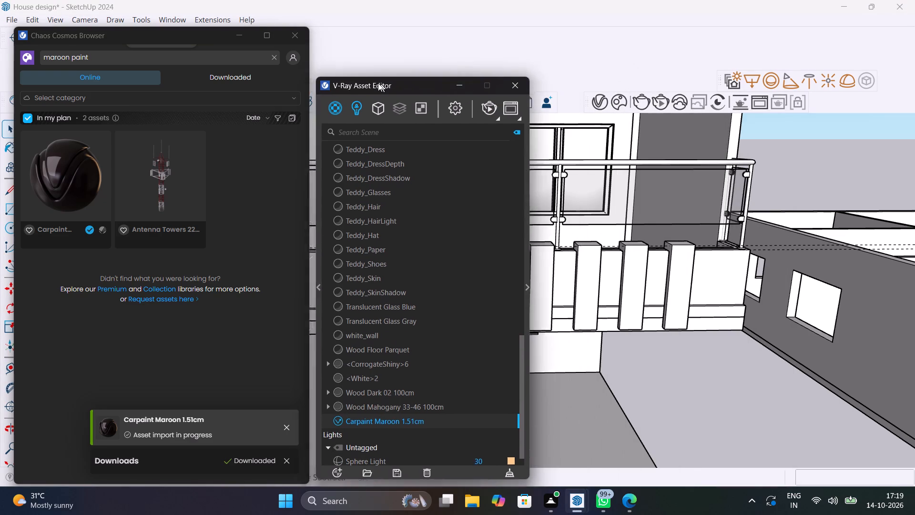
left_click_drag(378, 83, 193, 59)
left_click(399, 270)
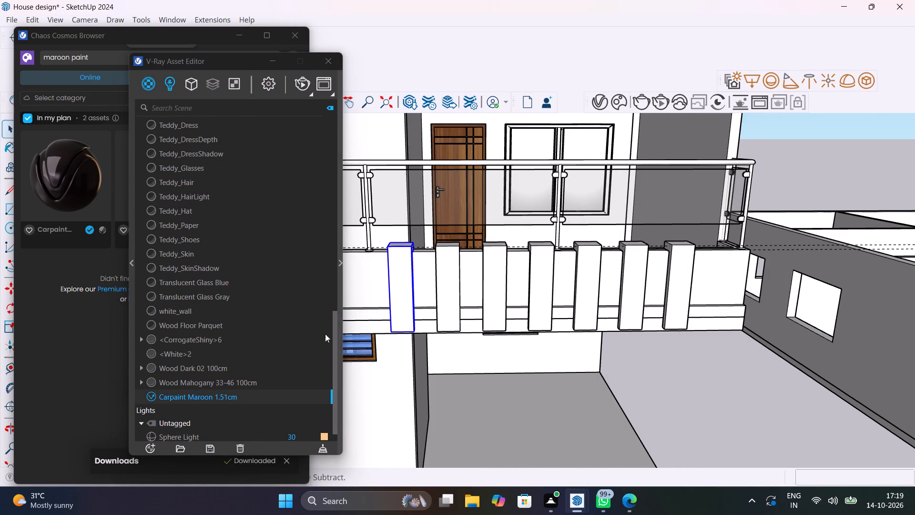
right_click(288, 395)
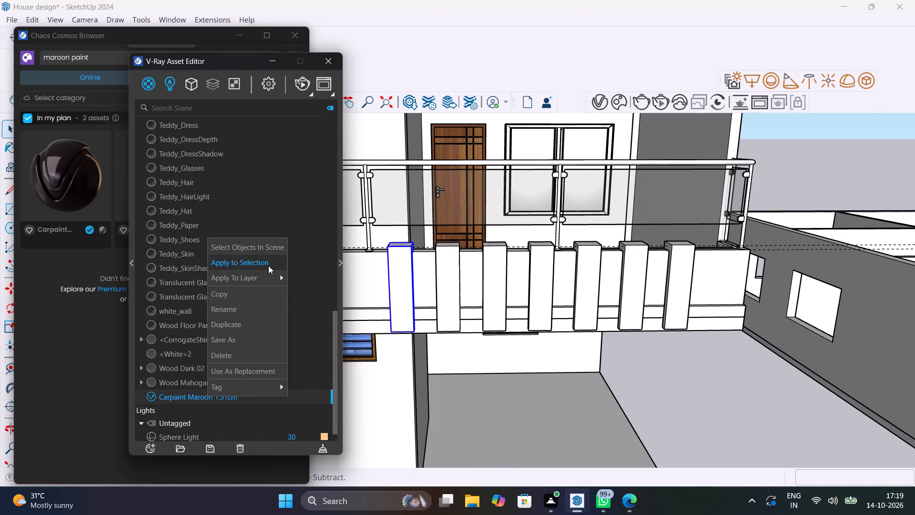
left_click(268, 265)
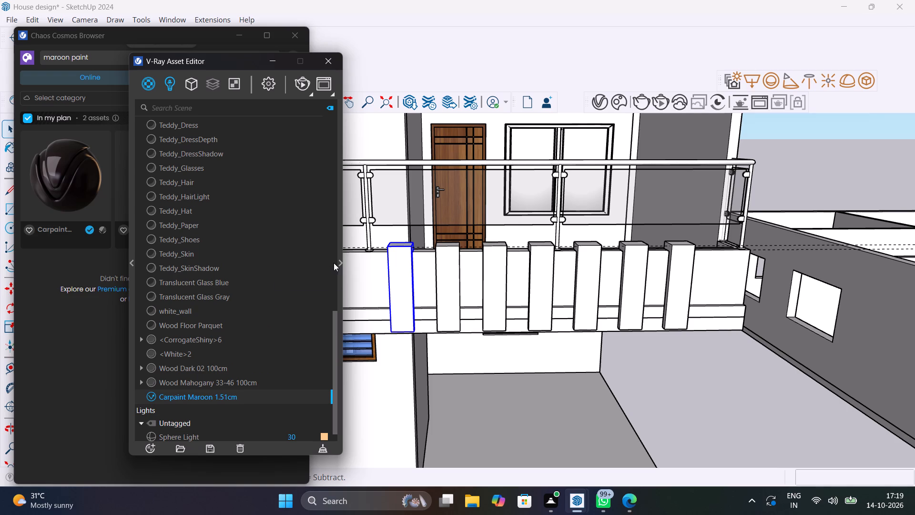
Set the tiling factor of the Carpaint Maroon 1.51cm material to 100.
left_click(340, 265)
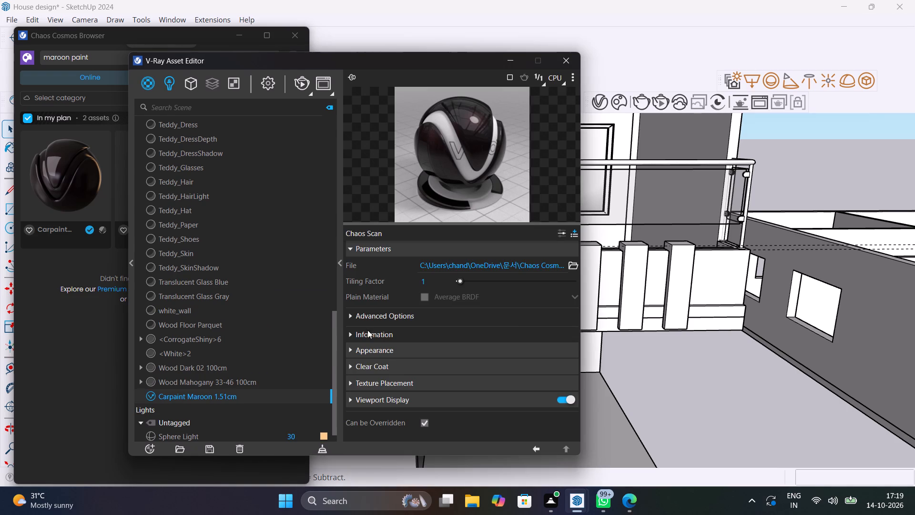
left_click(488, 280)
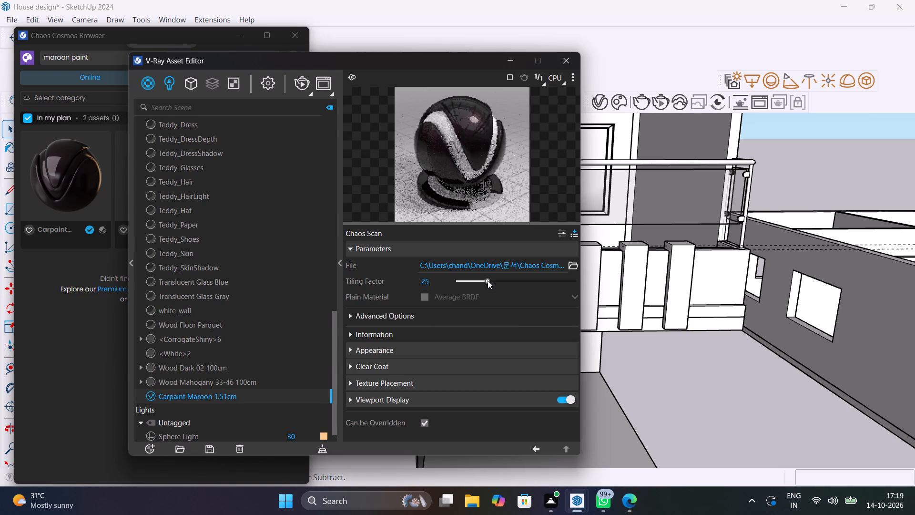
left_click_drag(488, 280, 542, 287)
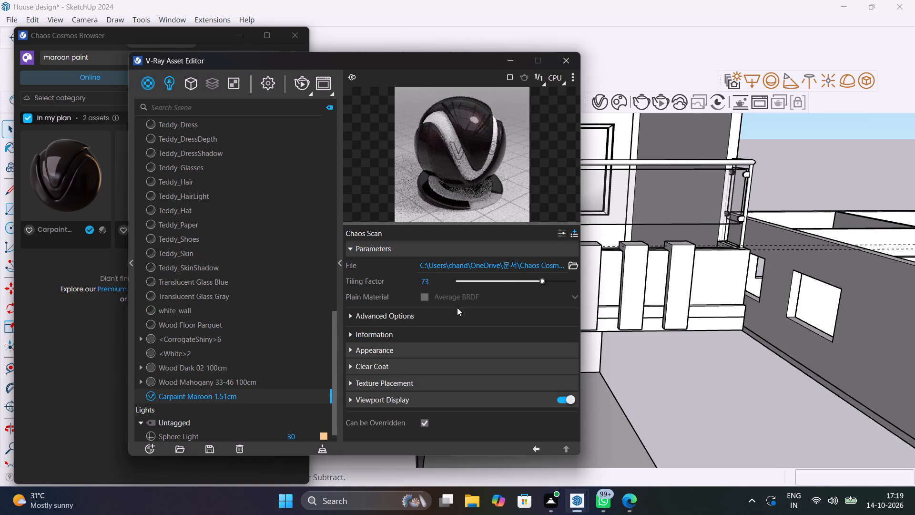
left_click(424, 296)
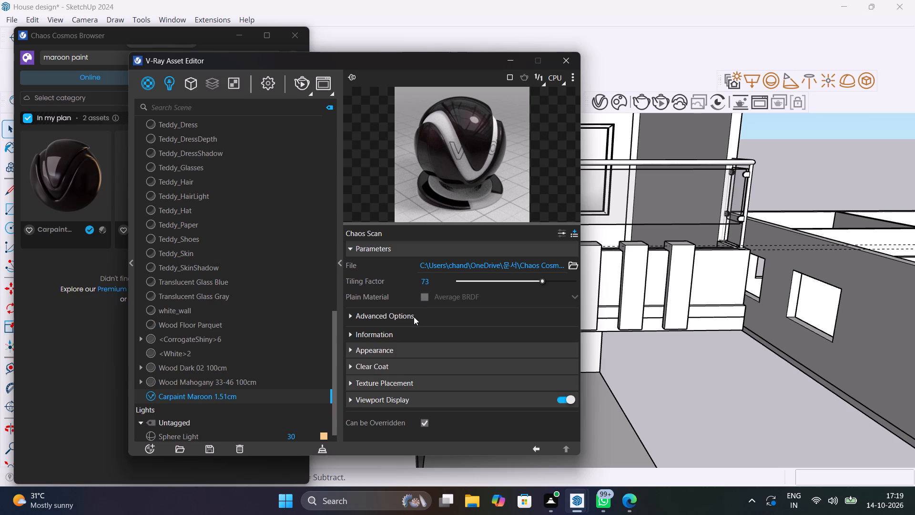
left_click(414, 318)
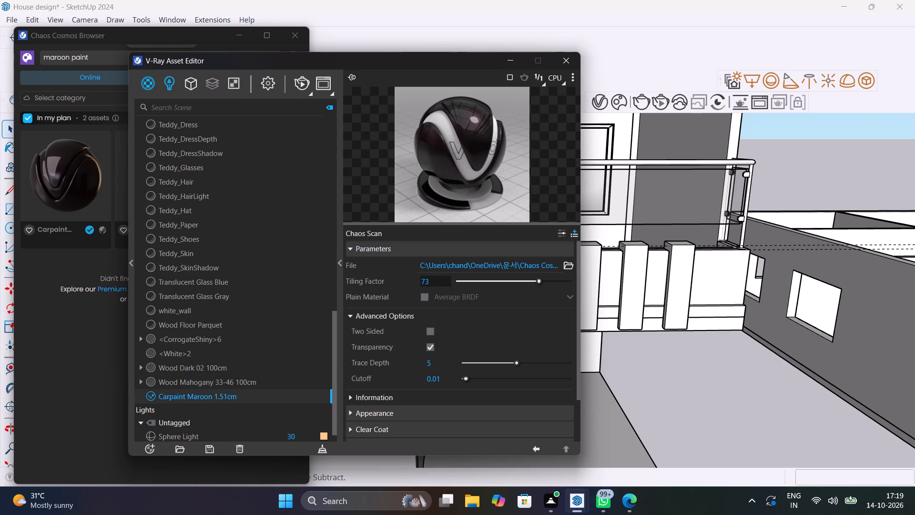
left_click_drag(434, 280, 416, 280)
type("100")
key("Return")
scroll(416, 282, "up", 1)
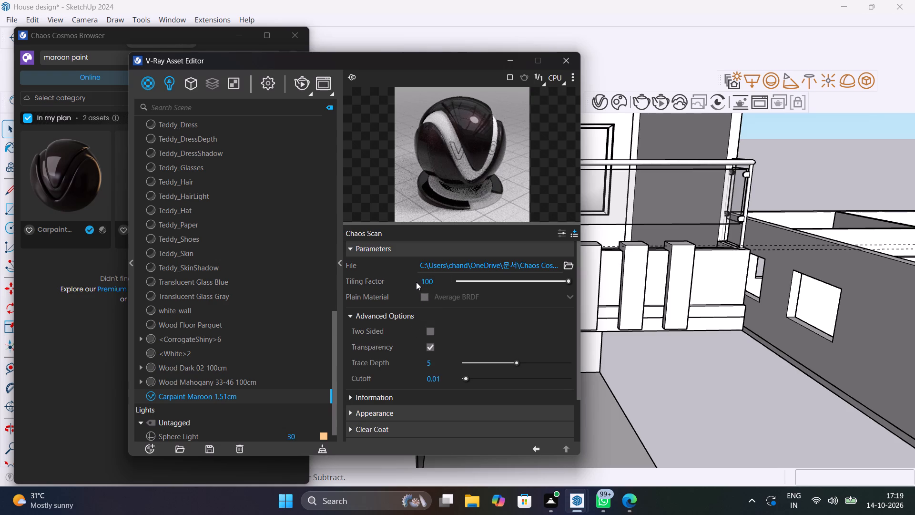
Run a V-Ray interactive render to check the painted strip on the balcony, stop it and return to the model.
left_click(303, 82)
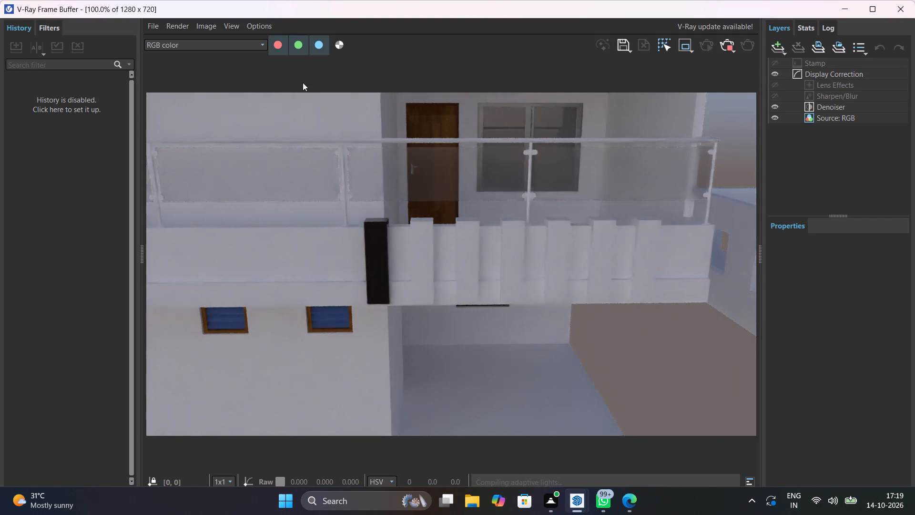
left_click(722, 46)
left_click(889, 6)
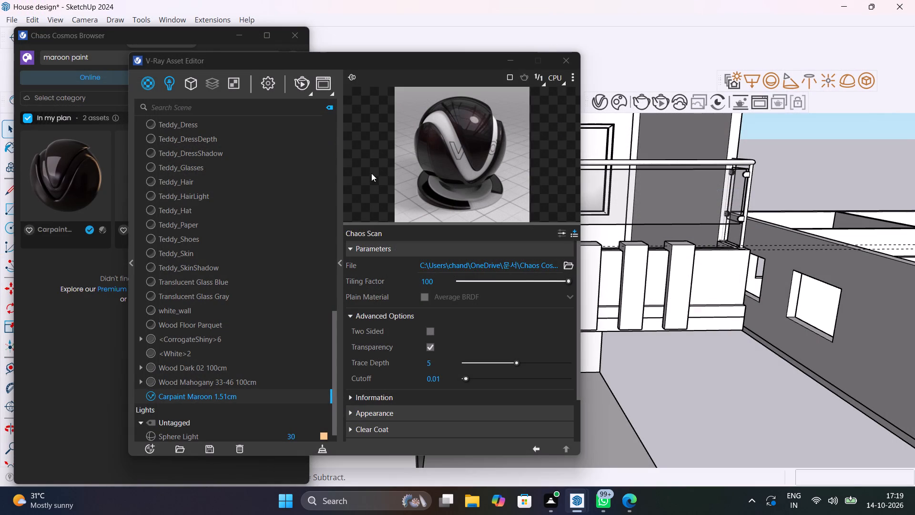
left_click(567, 65)
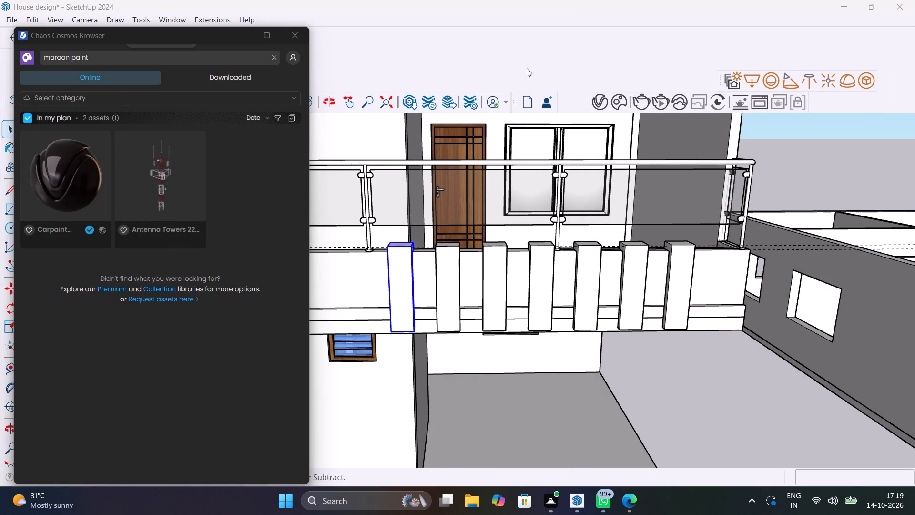
Search the downloaded Chaos Cosmos assets for "paint".
left_click(175, 59)
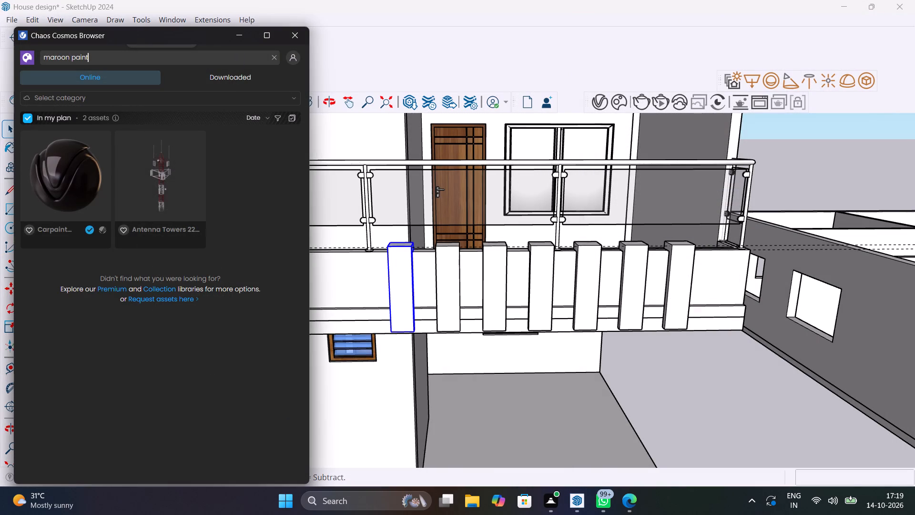
key("BackSpace")
key("BackSpace")
key("BackSpace")
key("BackSpace")
key("BackSpace")
key("BackSpace")
key("BackSpace")
key("BackSpace")
key("BackSpace")
key("BackSpace")
key("BackSpace")
key("BackSpace")
key("BackSpace")
key("BackSpace")
key("BackSpace")
key("BackSpace")
key("BackSpace")
type("PAINT")
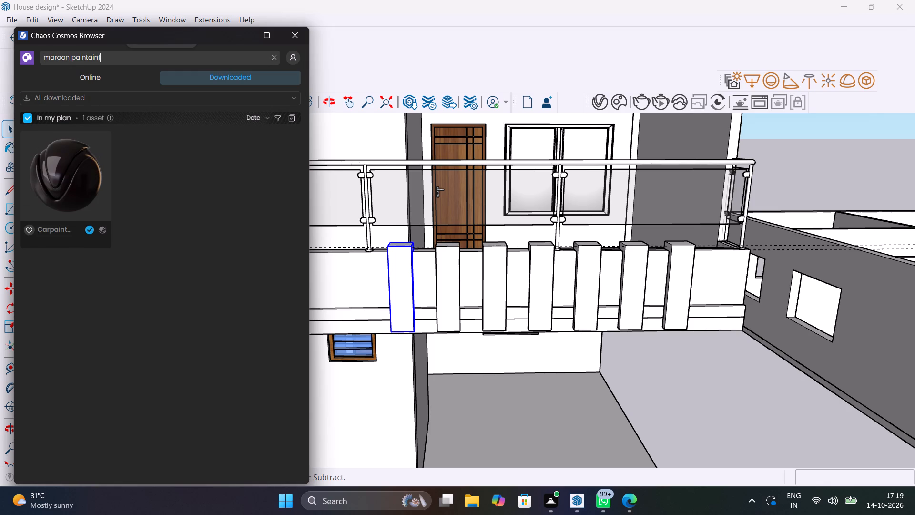
key("Return")
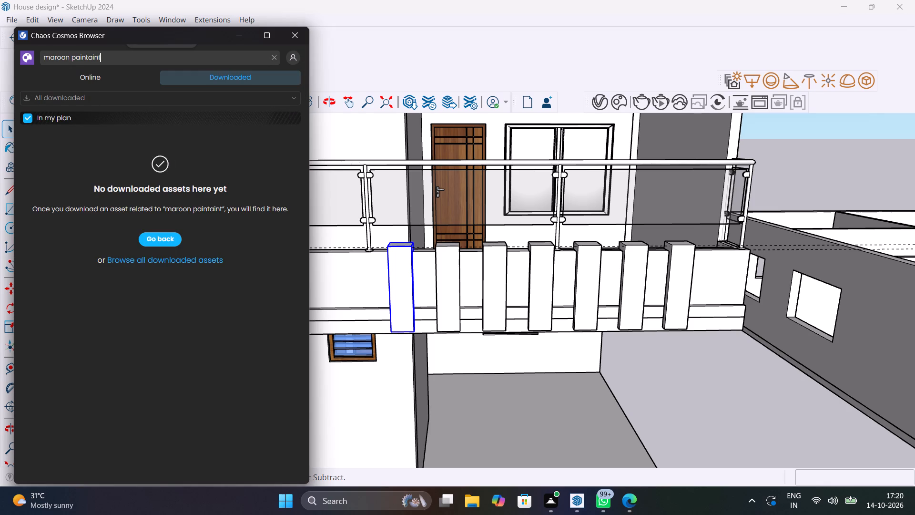
key("BackSpace")
key("BackSpace")
key("BackSpace")
key("BackSpace")
key("BackSpace")
key("BackSpace")
key("BackSpace")
key("BackSpace")
key("BackSpace")
key("BackSpace")
key("BackSpace")
key("BackSpace")
key("BackSpace")
key("BackSpace")
key("BackSpace")
key("BackSpace")
key("BackSpace")
key("BackSpace")
key("BackSpace")
key("BackSpace")
type("PAINT")
key("Return")
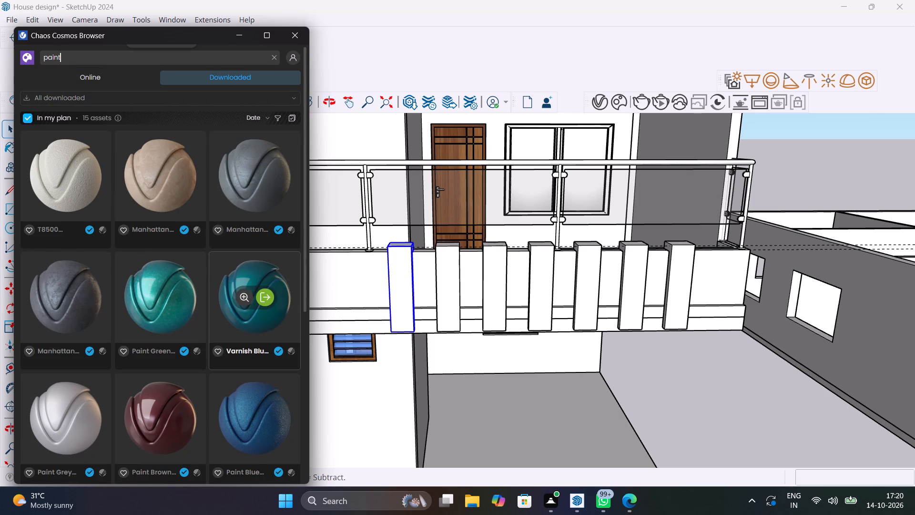
Find the Paint Brown Gloss 1.5cm material among the downloaded paint assets and import it into the scene.
left_click_drag(303, 216, 309, 410)
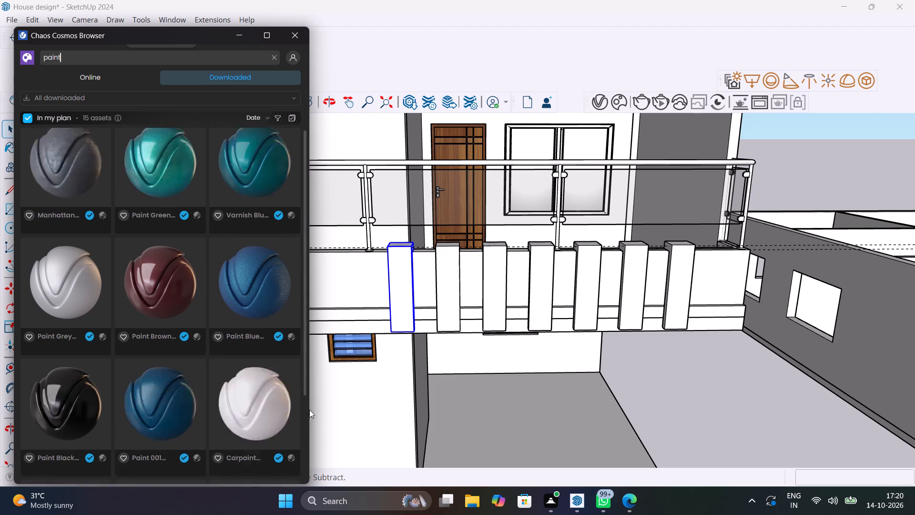
left_click_drag(309, 410, 304, 514)
left_click_drag(304, 414, 300, 452)
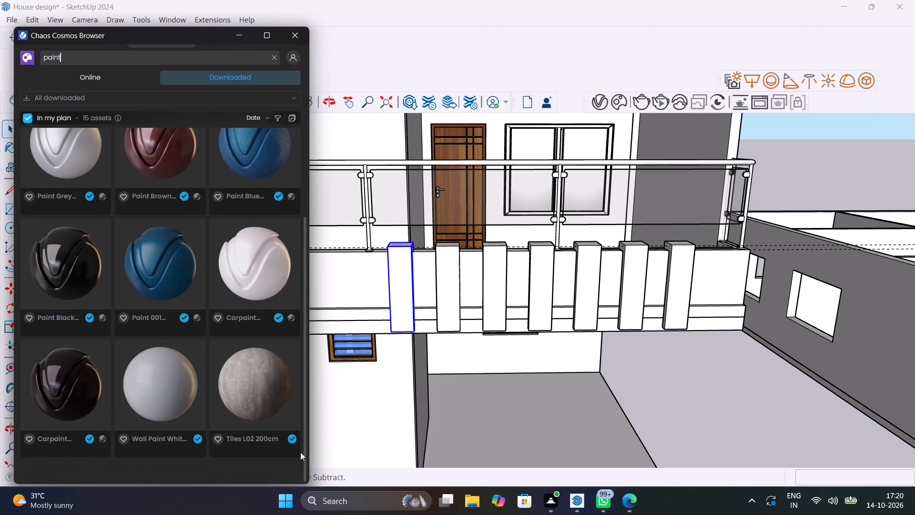
left_click_drag(300, 452, 325, 292)
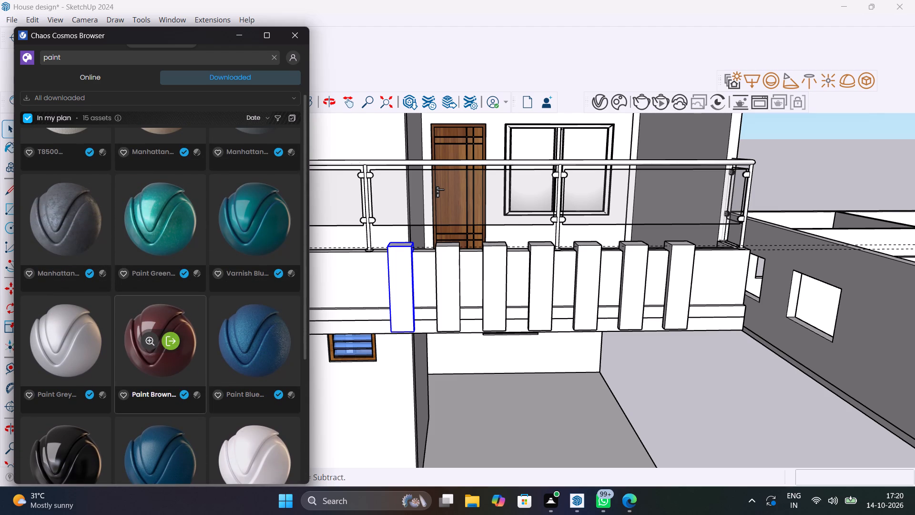
left_click(171, 341)
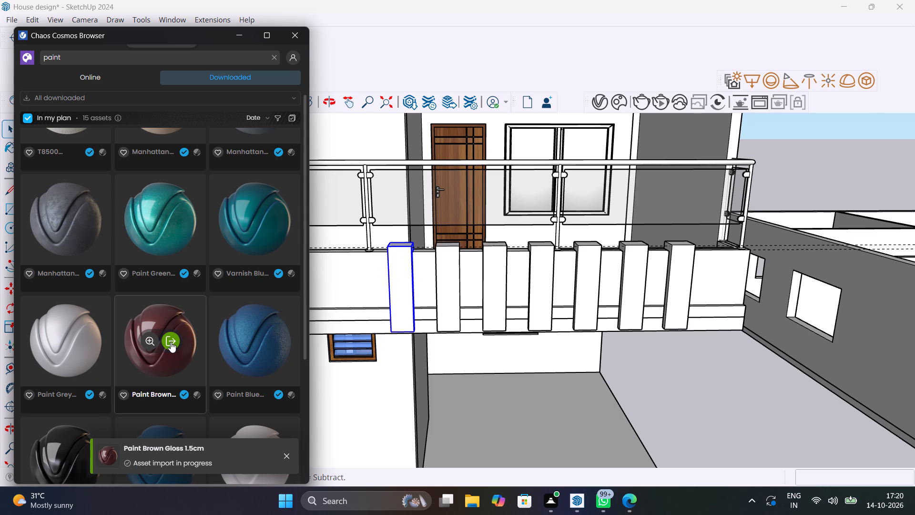
Apply the Paint Brown Gloss 1.5cm material to the selected first strip, the one farthest from the railing corner, using the V-Ray Asset Editor.
left_click(598, 98)
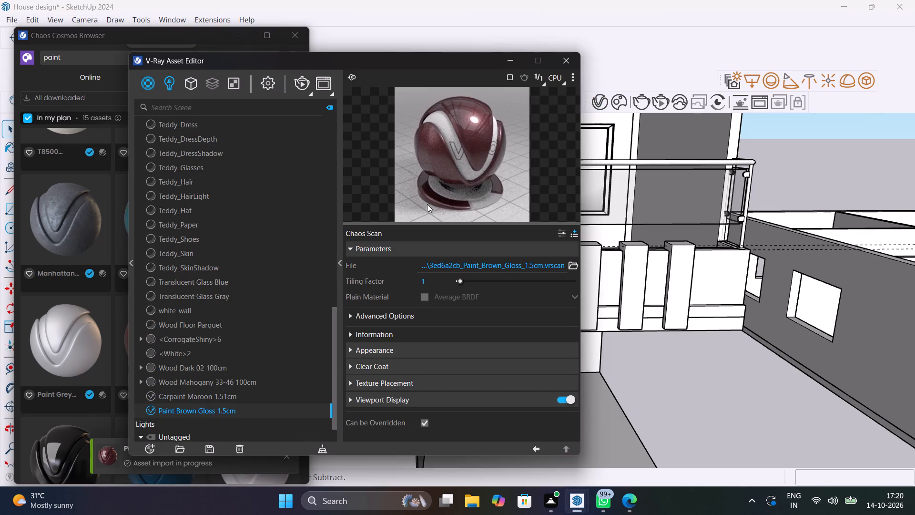
left_click_drag(393, 60, 720, 55)
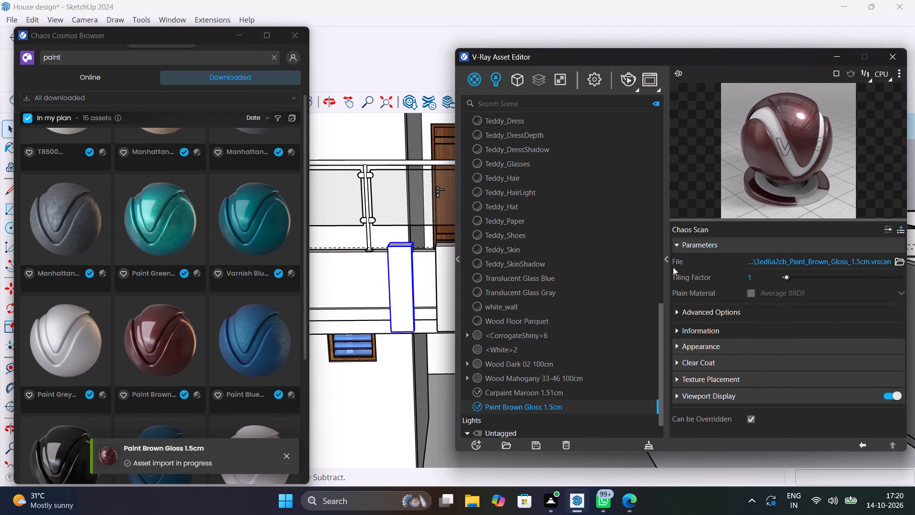
left_click(665, 257)
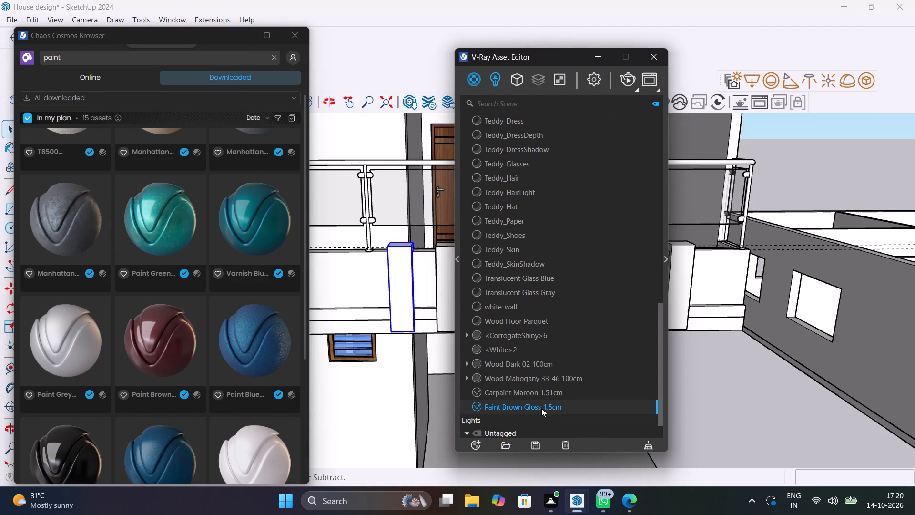
left_click(404, 289)
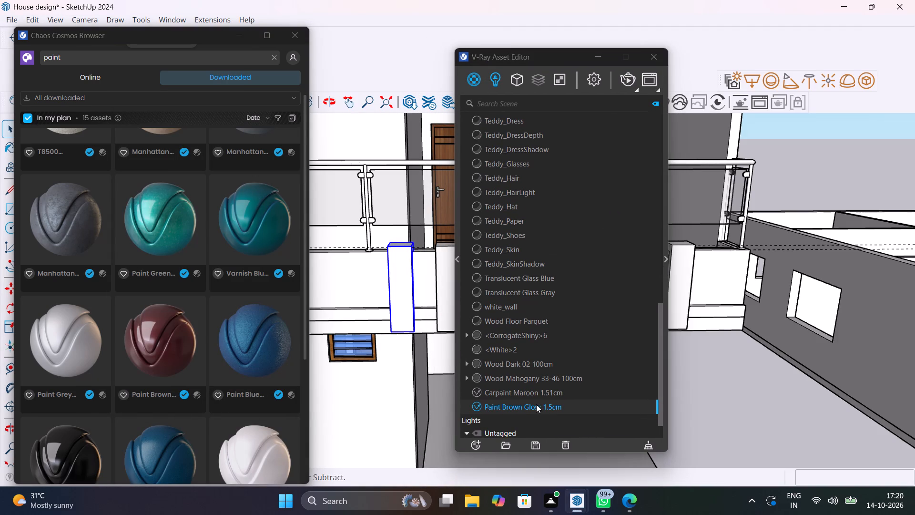
right_click(536, 404)
left_click(576, 275)
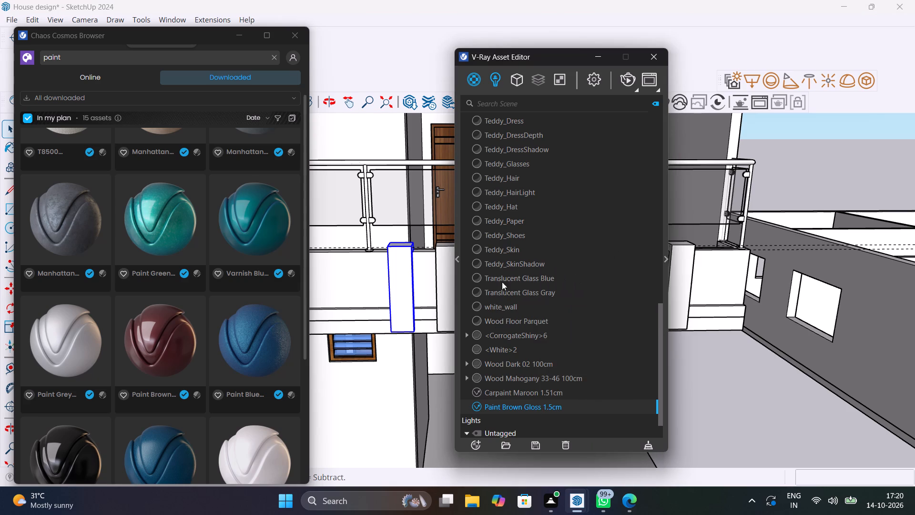
Run a V-Ray interactive render to inspect the first strip's brown gloss finish up close, stop it and return to the model.
left_click(630, 79)
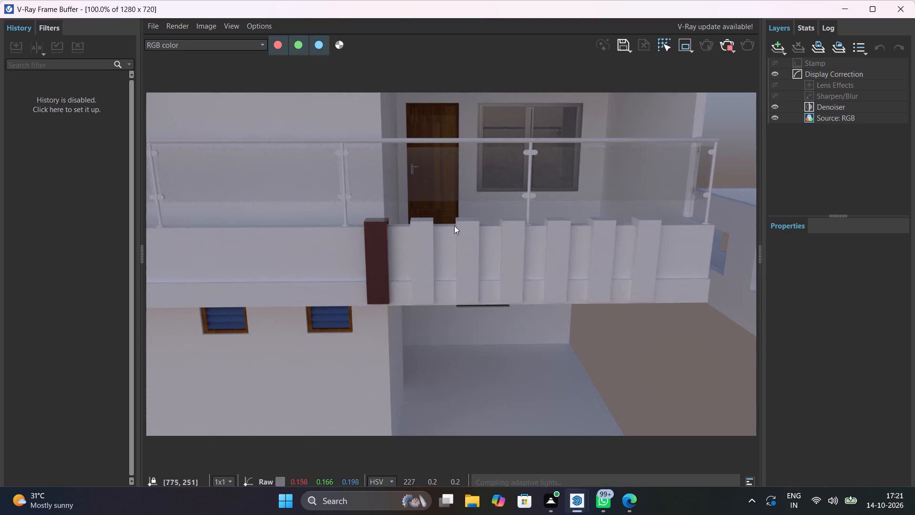
scroll(446, 226, "down", 6)
scroll(449, 261, "up", 8)
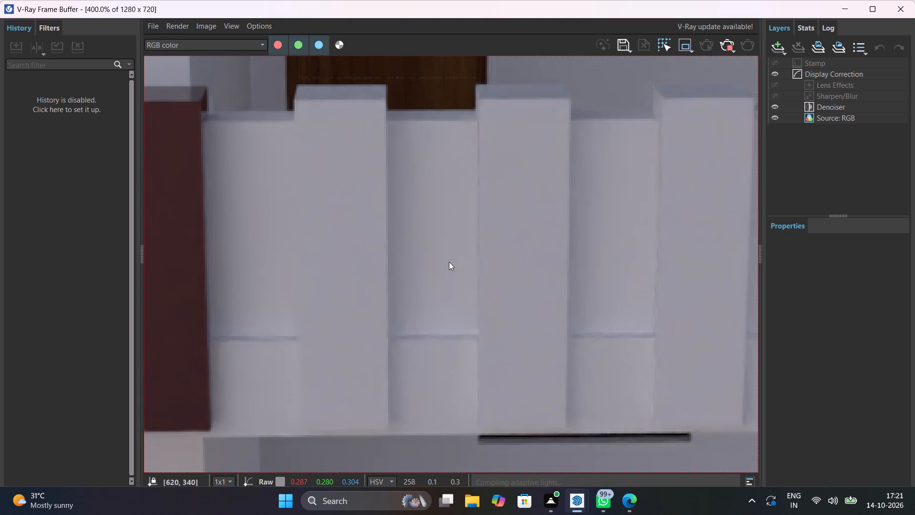
scroll(449, 262, "down", 1)
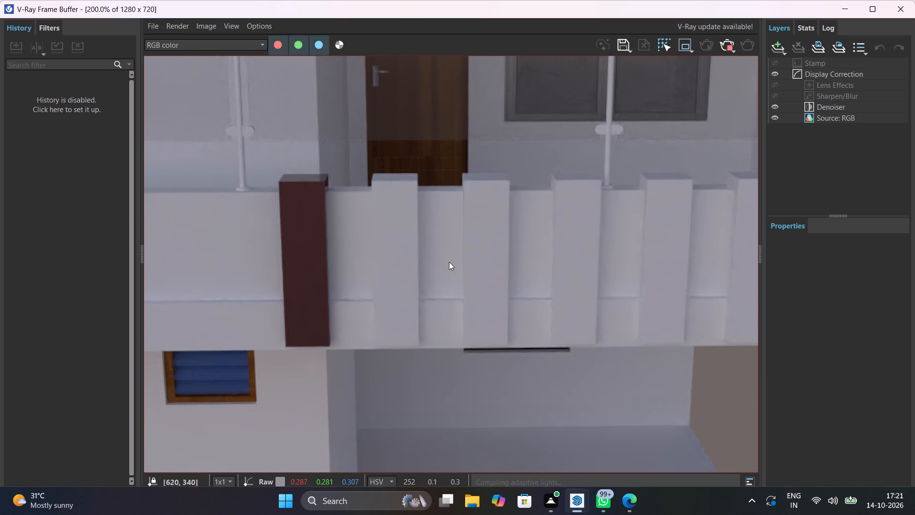
scroll(449, 262, "down", 2)
left_click(727, 49)
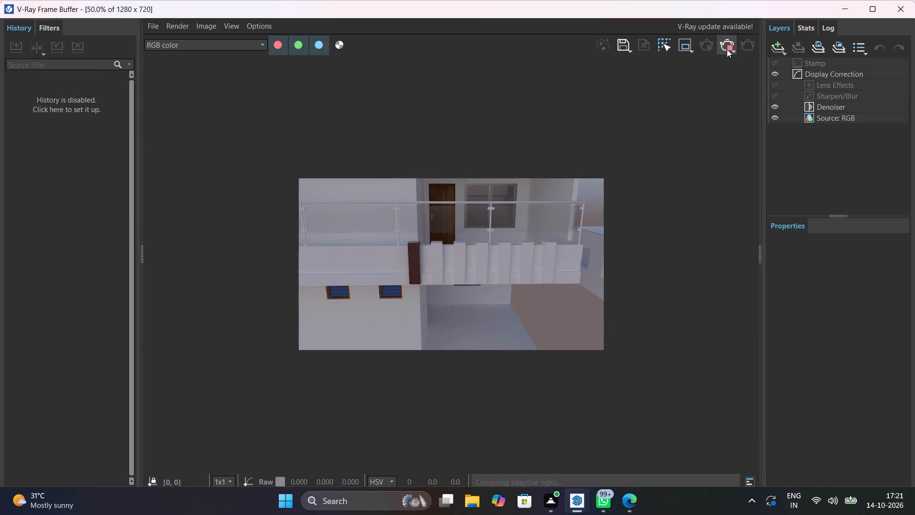
left_click(910, 6)
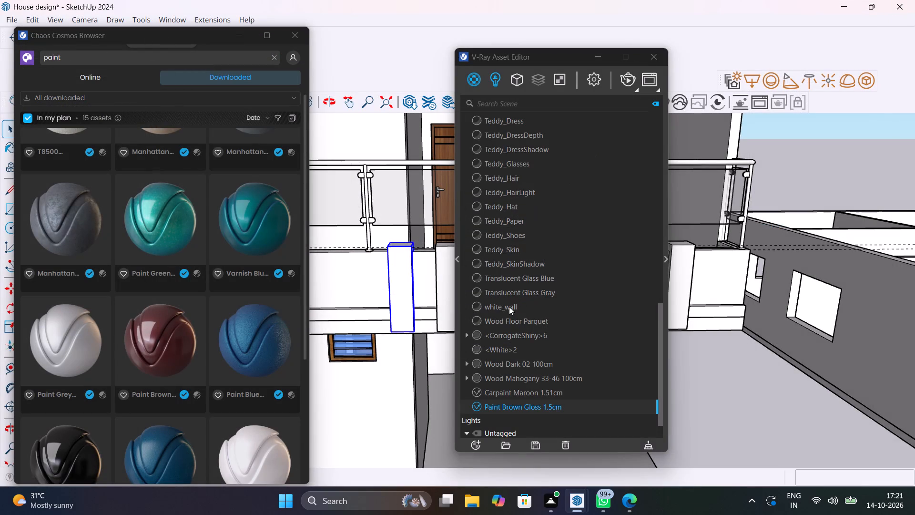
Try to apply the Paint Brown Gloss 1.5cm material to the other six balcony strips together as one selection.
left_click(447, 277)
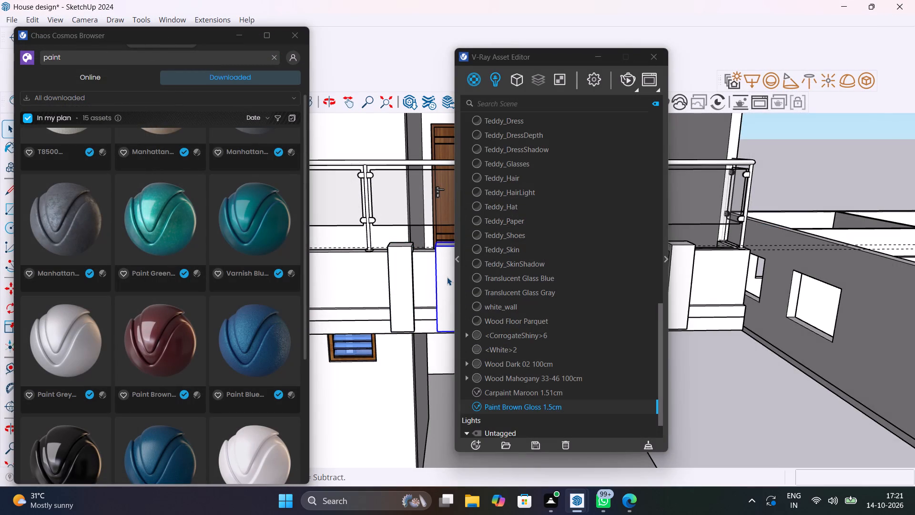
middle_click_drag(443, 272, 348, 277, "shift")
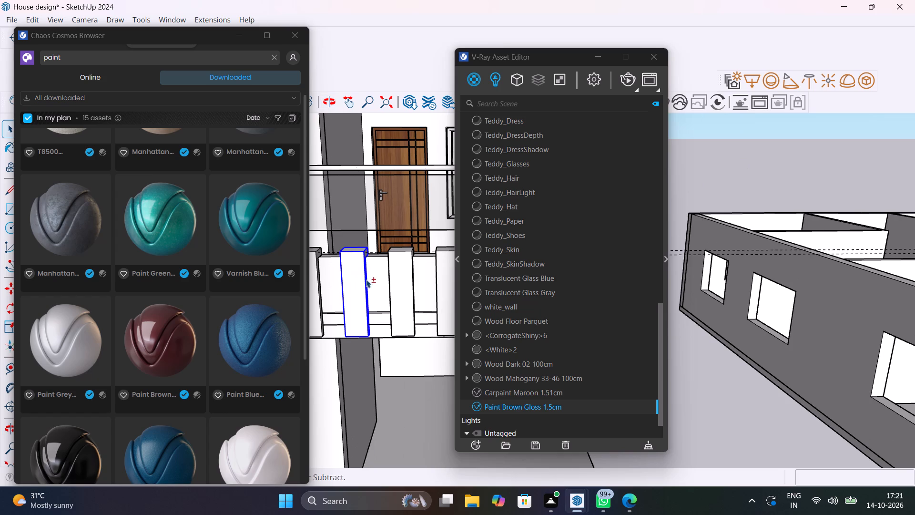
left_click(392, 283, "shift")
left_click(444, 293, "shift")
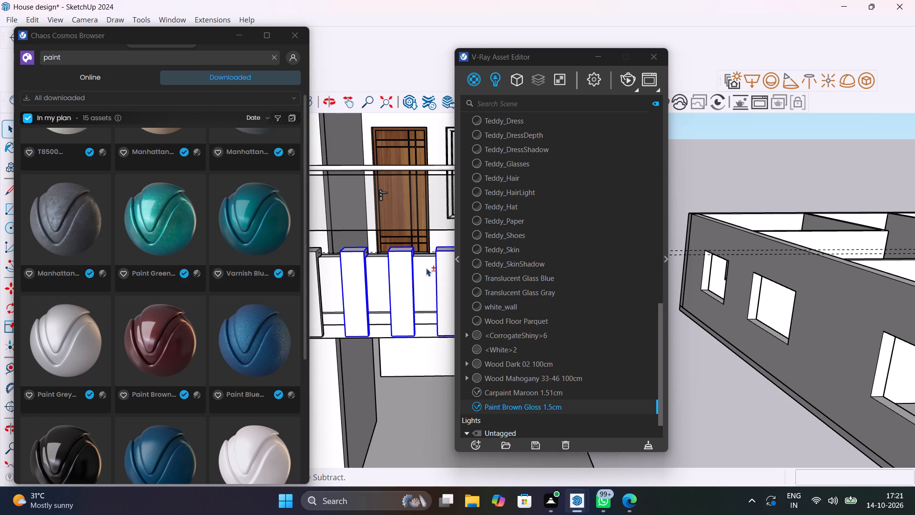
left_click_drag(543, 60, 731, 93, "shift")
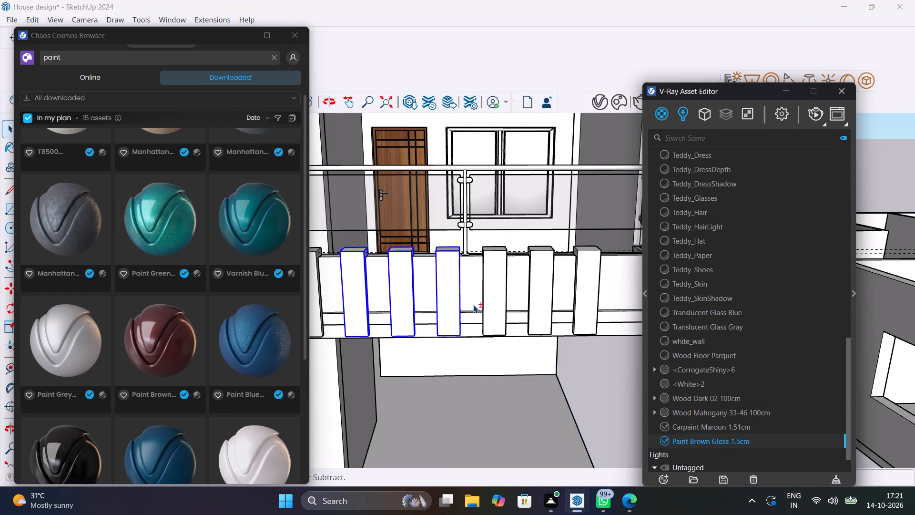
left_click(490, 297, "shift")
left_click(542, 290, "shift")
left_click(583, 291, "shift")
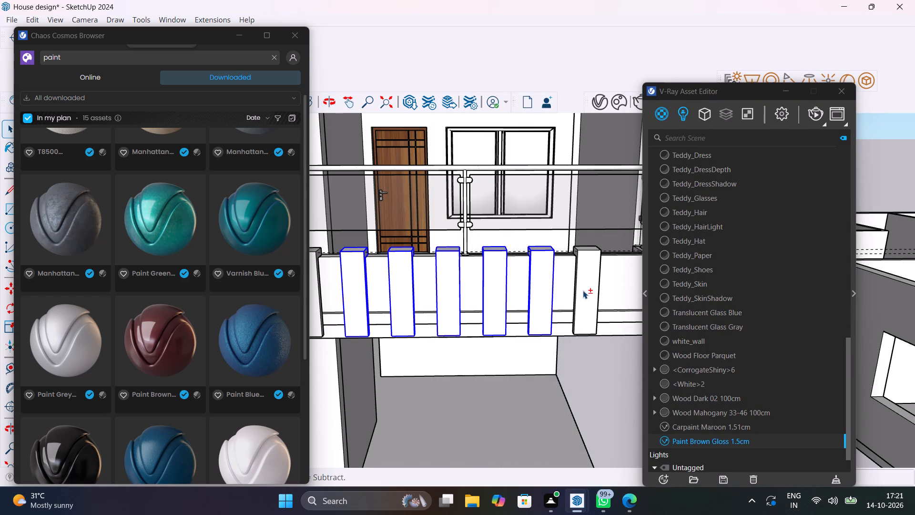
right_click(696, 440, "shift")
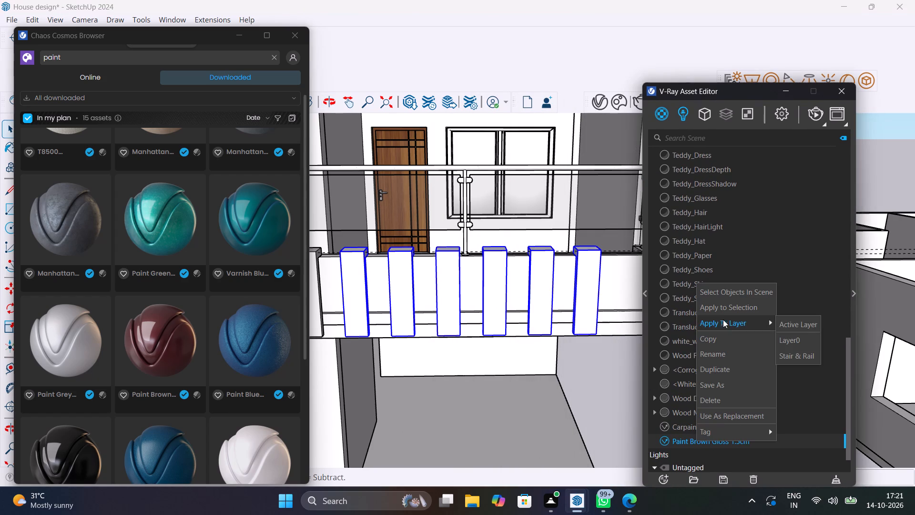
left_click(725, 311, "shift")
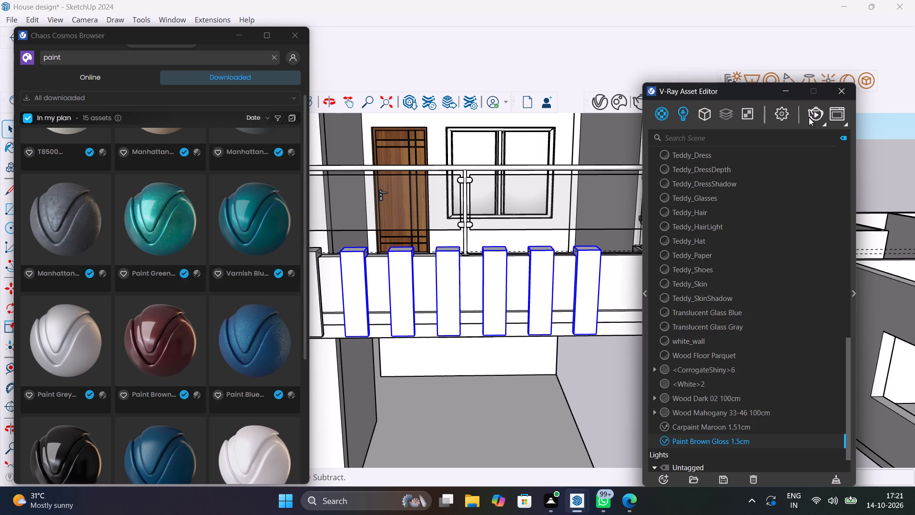
Run a V-Ray interactive render to check the finish on all the balcony strips, stop it and return to the model.
left_click(815, 113)
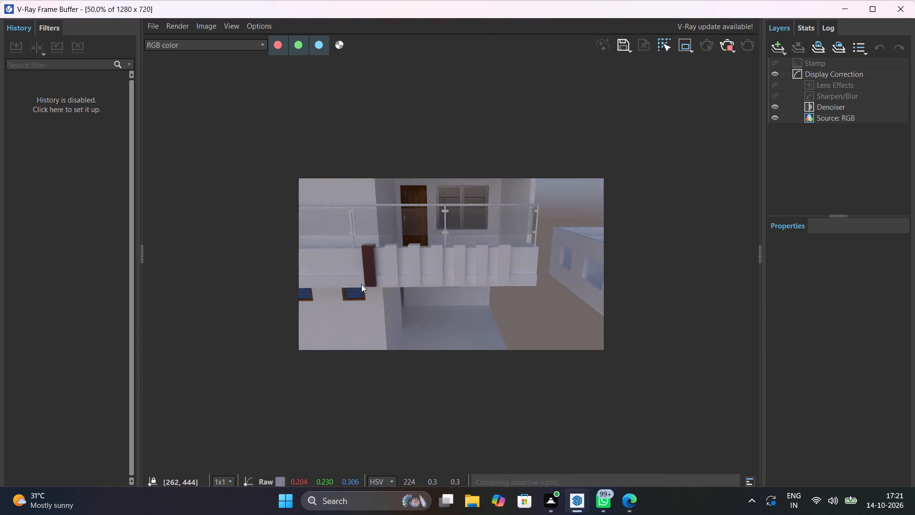
scroll(361, 284, "up", 2)
scroll(361, 284, "down", 2)
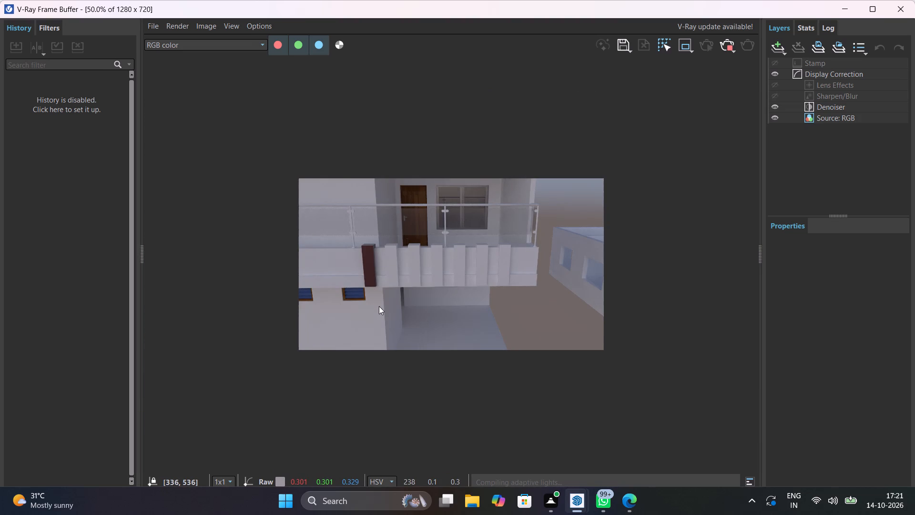
left_click(726, 44)
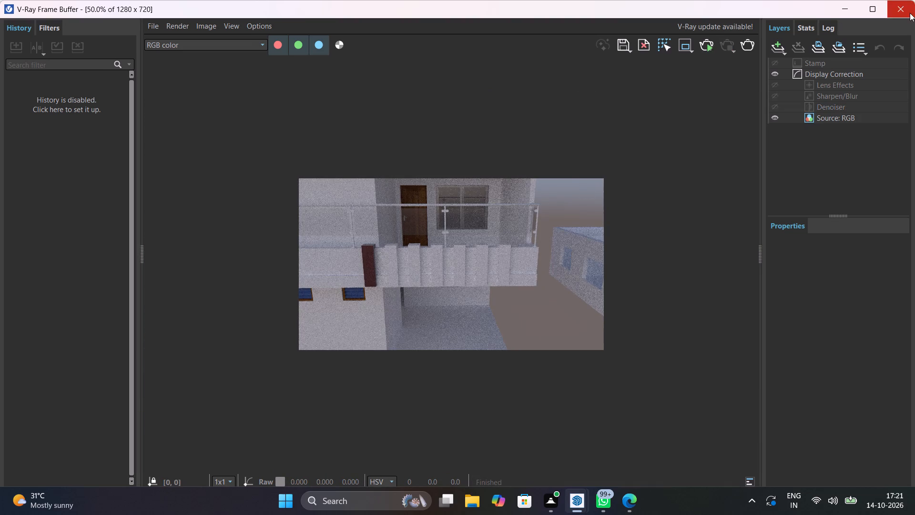
left_click(910, 11)
Apply the Paint Brown Gloss 1.5cm material to the second and third strips, selecting each one individually.
scroll(308, 330, "down", 1)
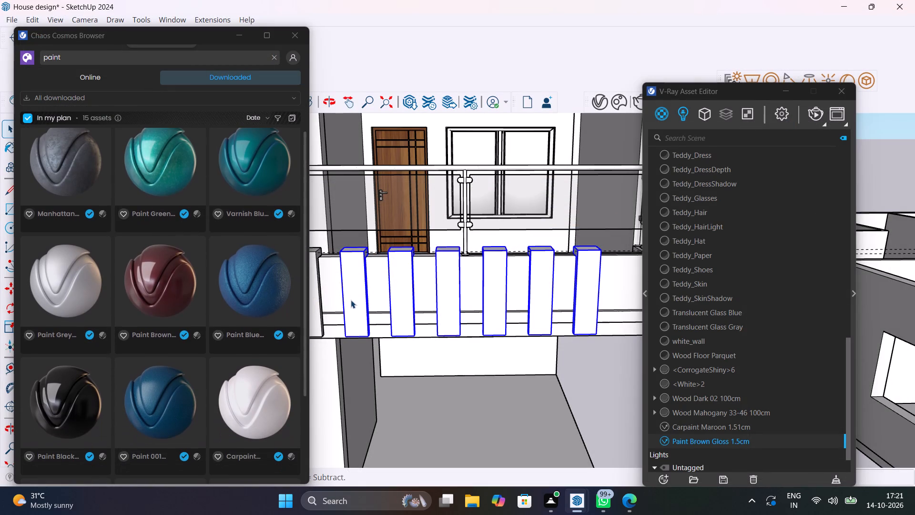
left_click(351, 299)
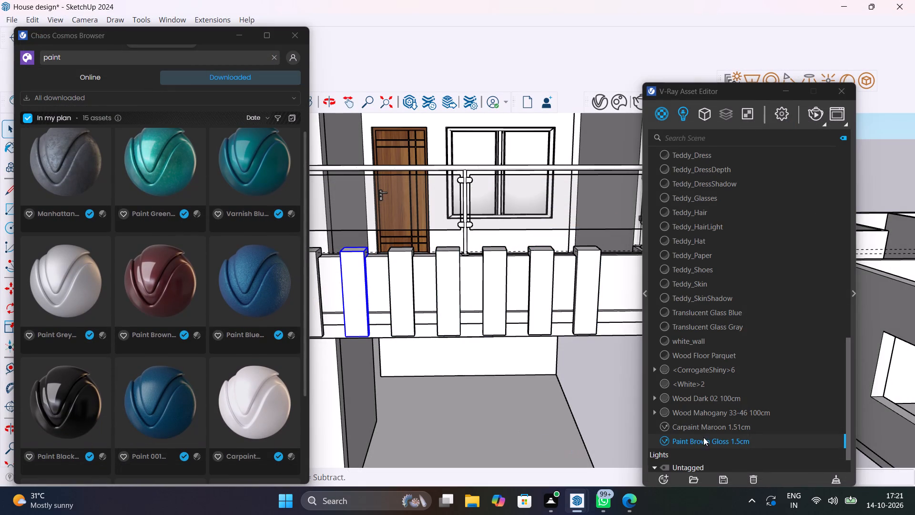
right_click(706, 444)
left_click(734, 317)
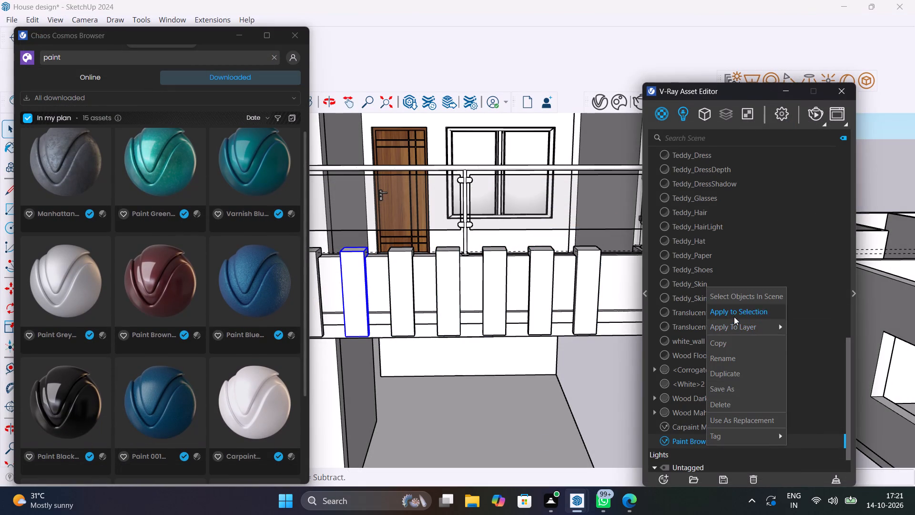
left_click(409, 289)
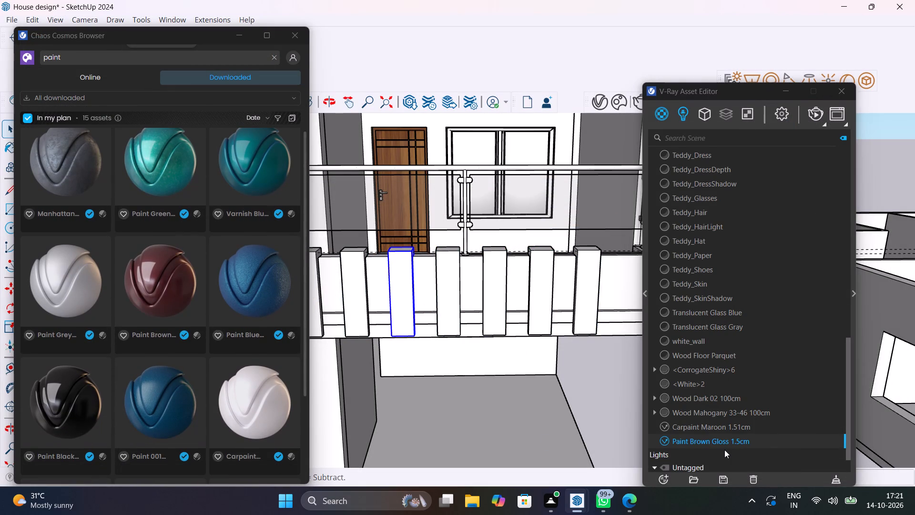
right_click(729, 442)
left_click(769, 314)
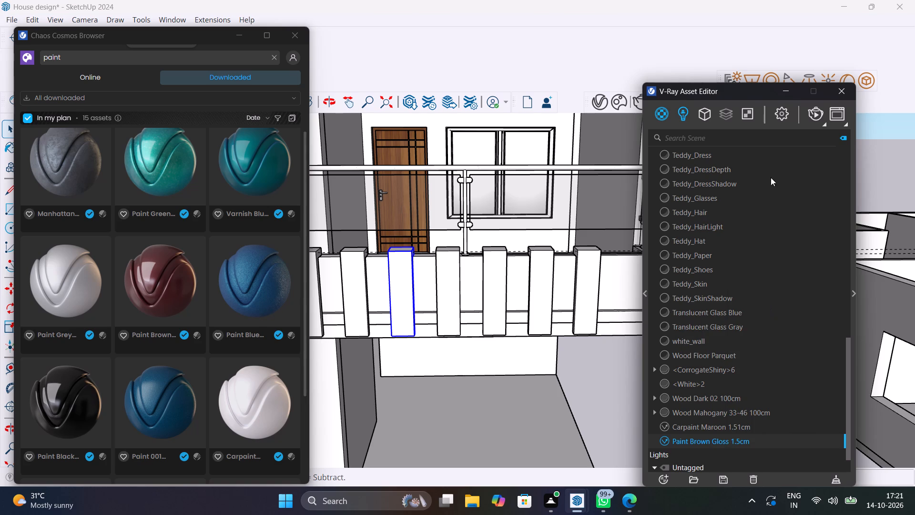
Run a V-Ray interactive render to check the second and third strips, stop it and return to the model.
left_click(817, 115)
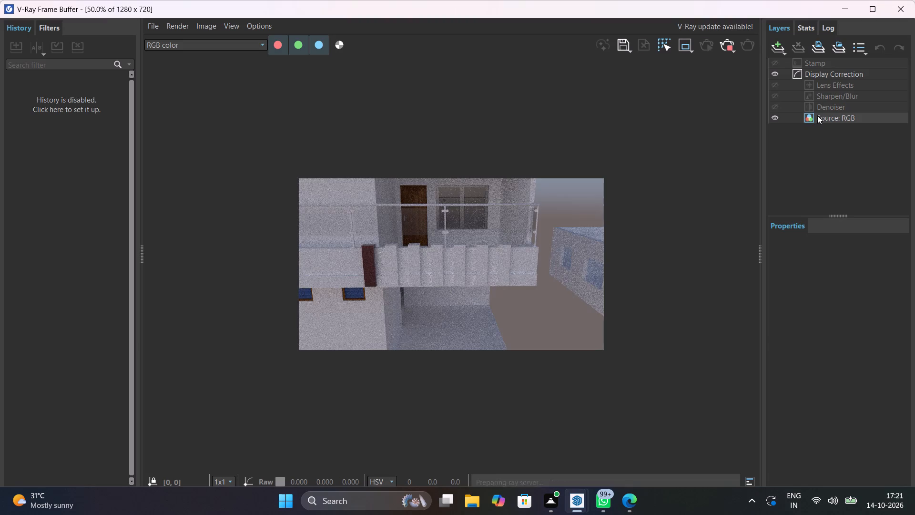
left_click(728, 48)
left_click(906, 2)
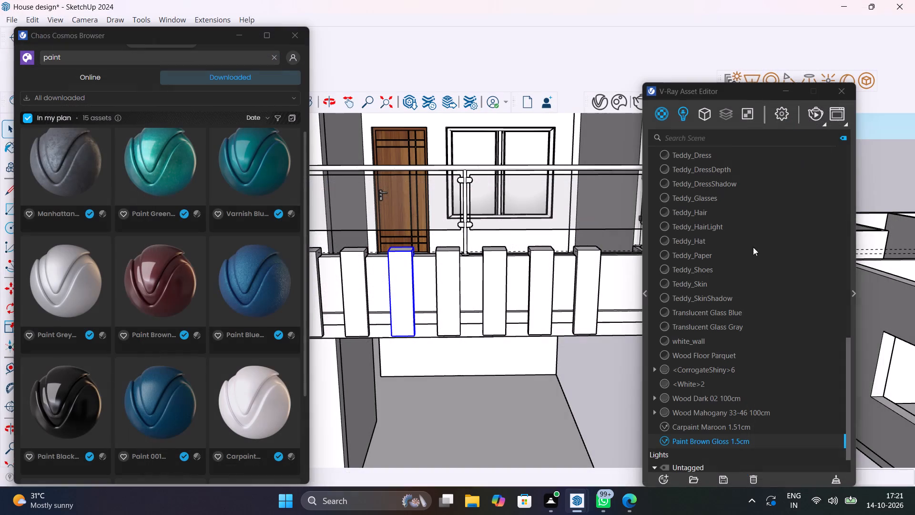
Apply the Paint Brown Gloss 1.5cm material to the fourth through seventh balcony strips, selecting each one individually, and close the Chaos Cosmos browser.
left_click(447, 304)
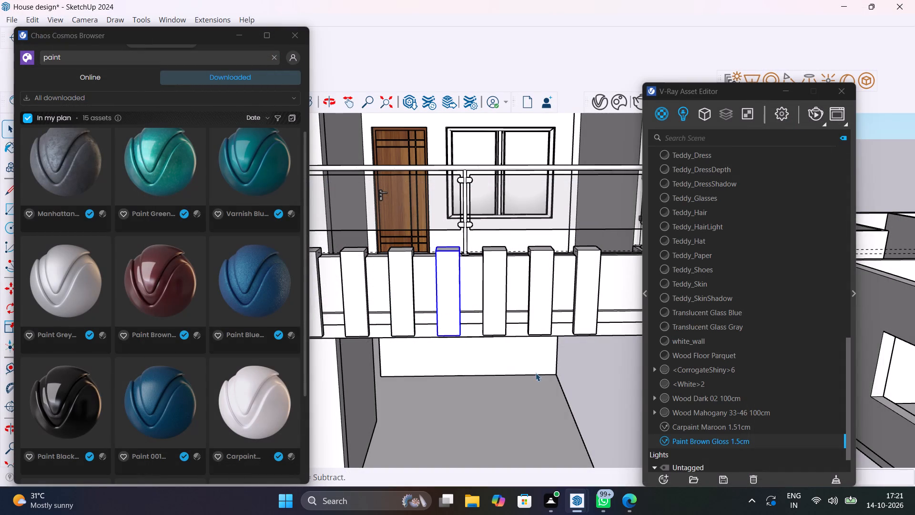
right_click(703, 440)
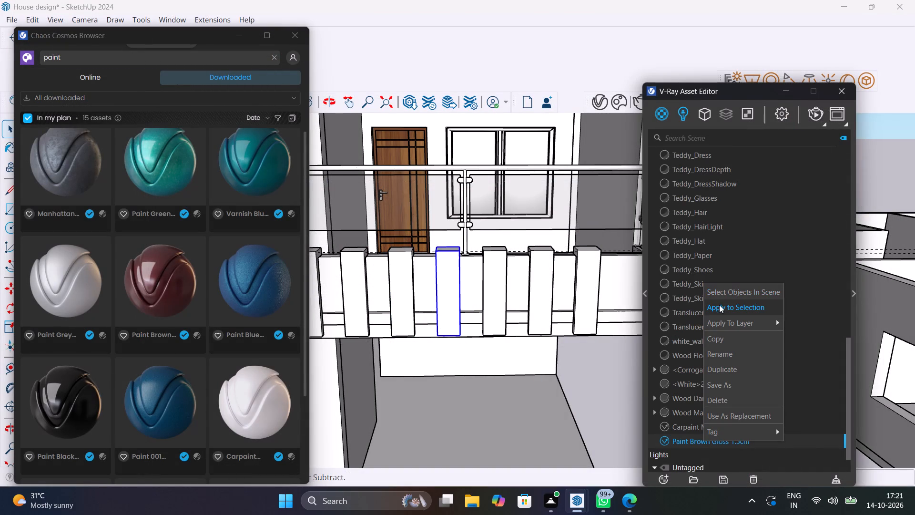
left_click(720, 308)
left_click(490, 299)
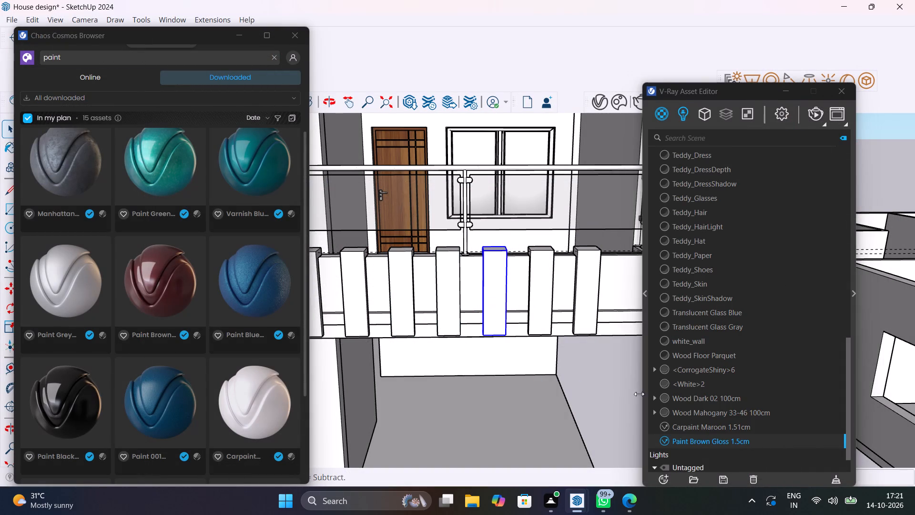
right_click(694, 439)
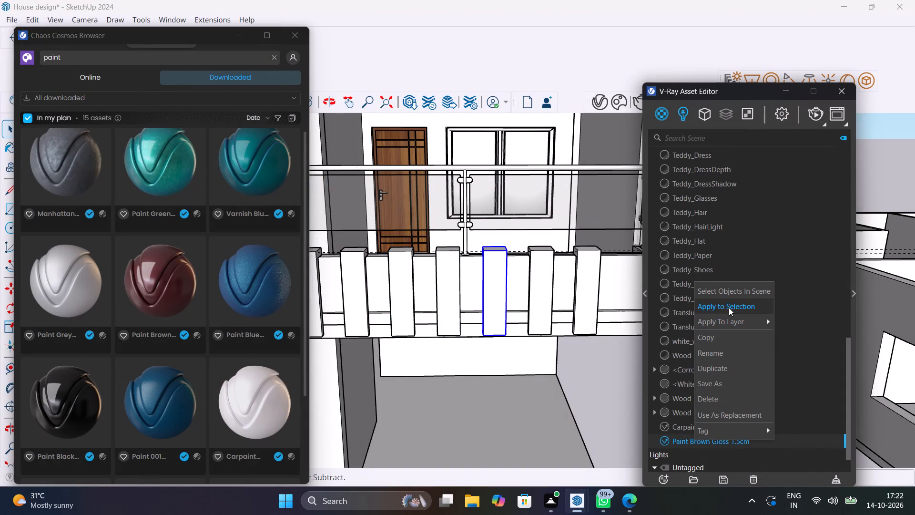
left_click(729, 307)
left_click(543, 311)
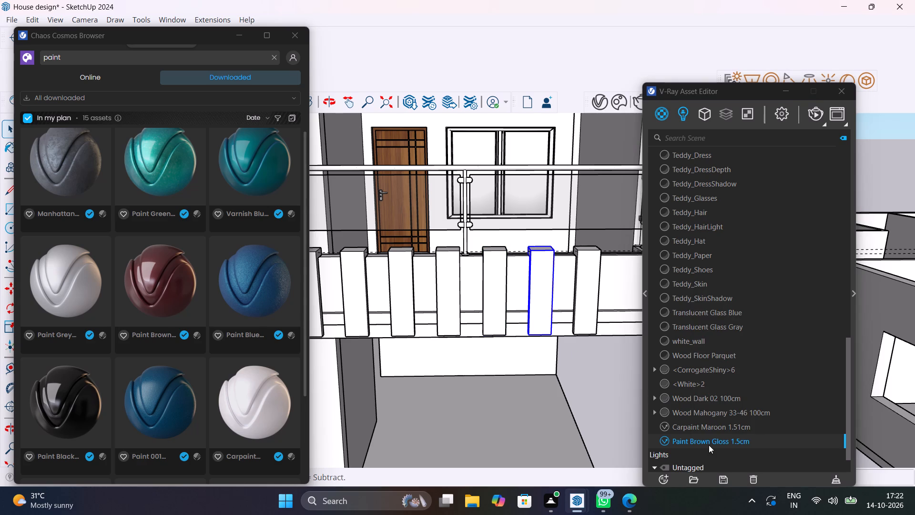
right_click(712, 442)
left_click(741, 310)
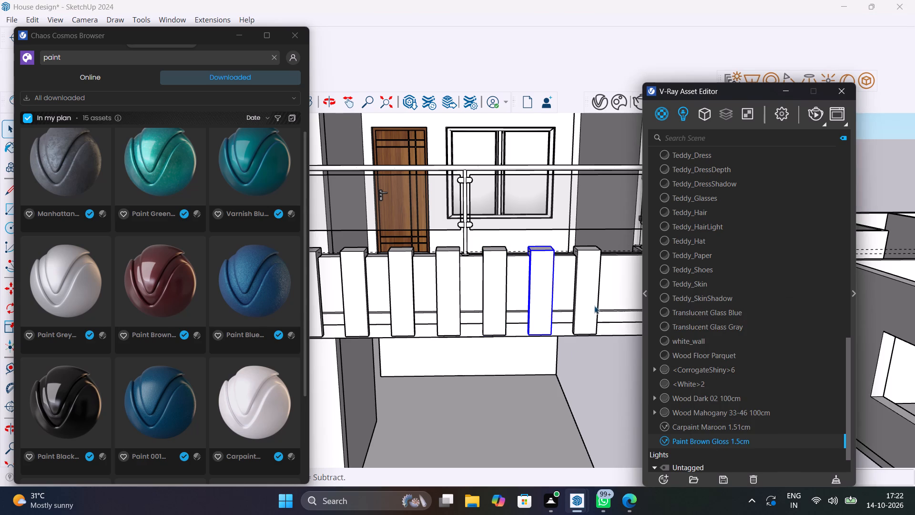
left_click(585, 308)
right_click(696, 440)
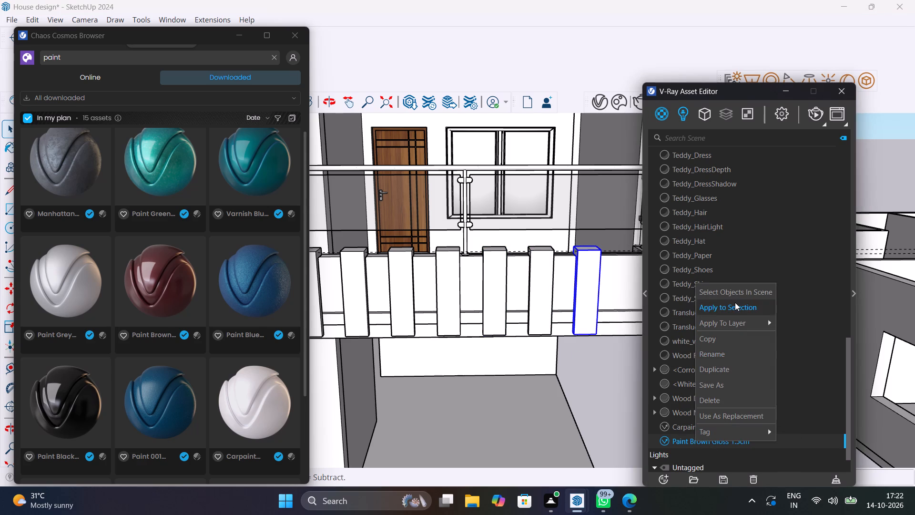
left_click(735, 302)
scroll(455, 424, "down", 3)
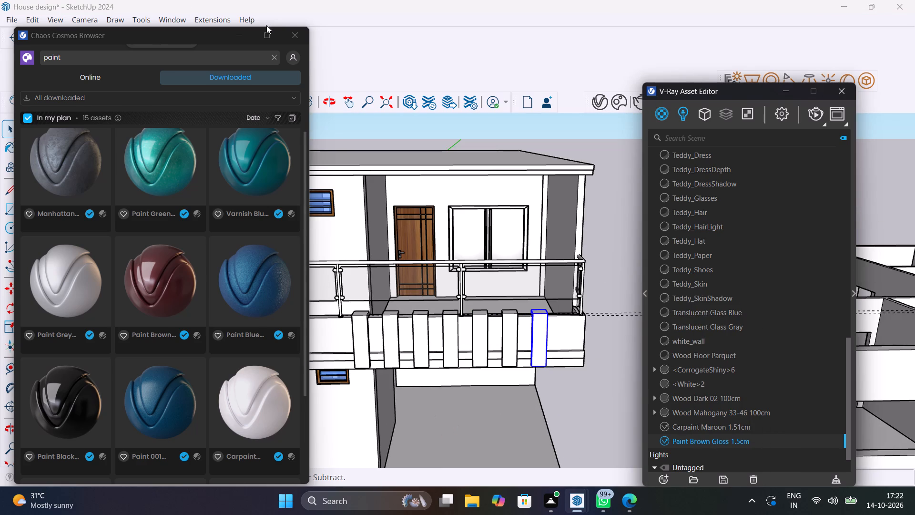
left_click(297, 31)
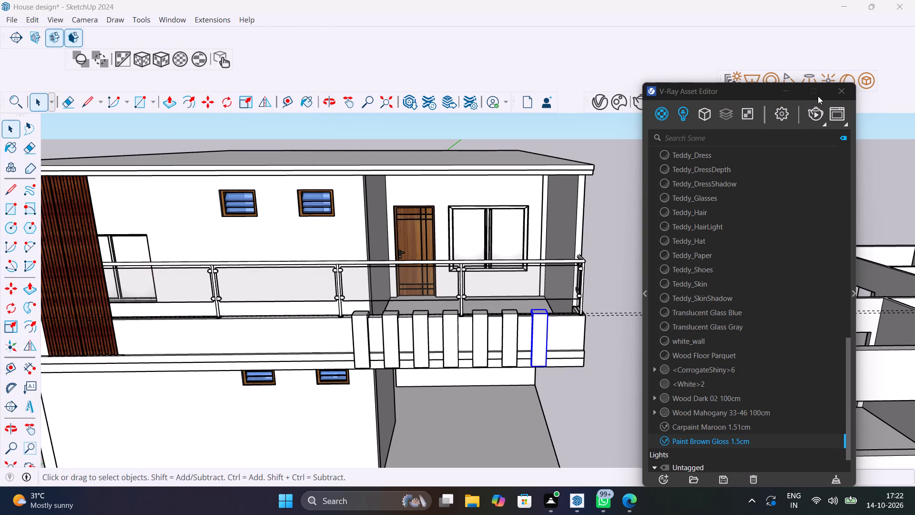
Run a V-Ray interactive render of the front balcony to check the finish on all seven strips, stop it and return to the model.
scroll(546, 272, "down", 2)
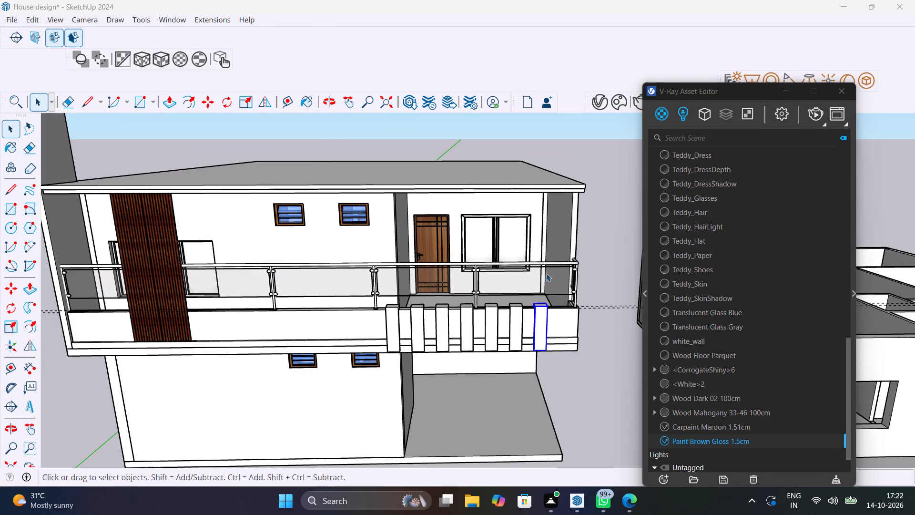
middle_click_drag(539, 277, 522, 271)
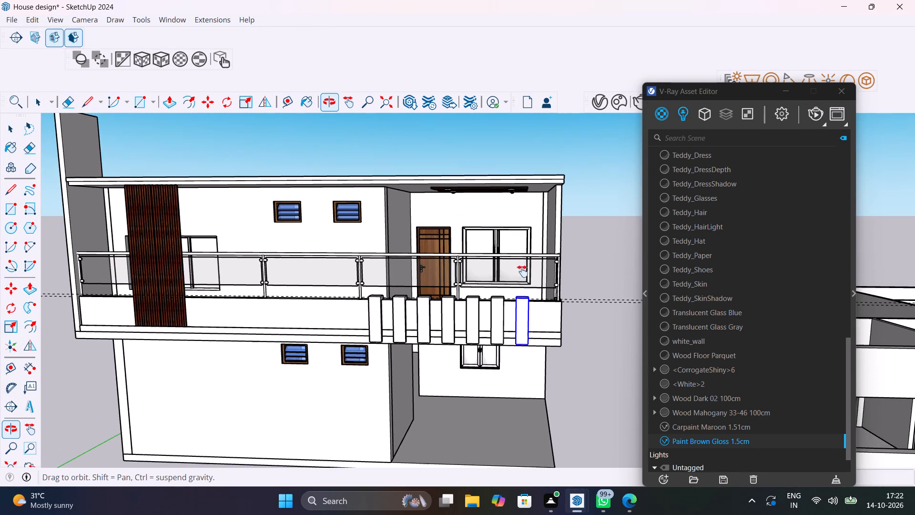
middle_click_drag(522, 271, 524, 262)
scroll(525, 258, "up", 1)
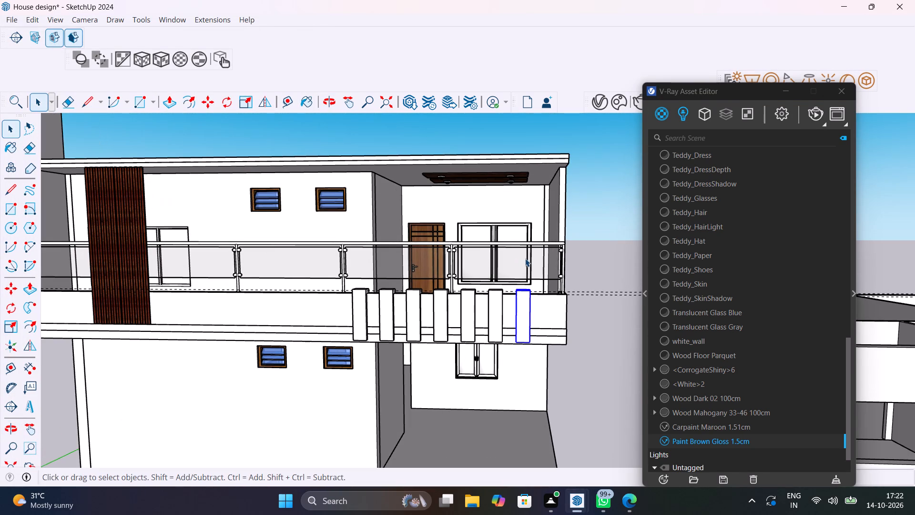
left_click(812, 112)
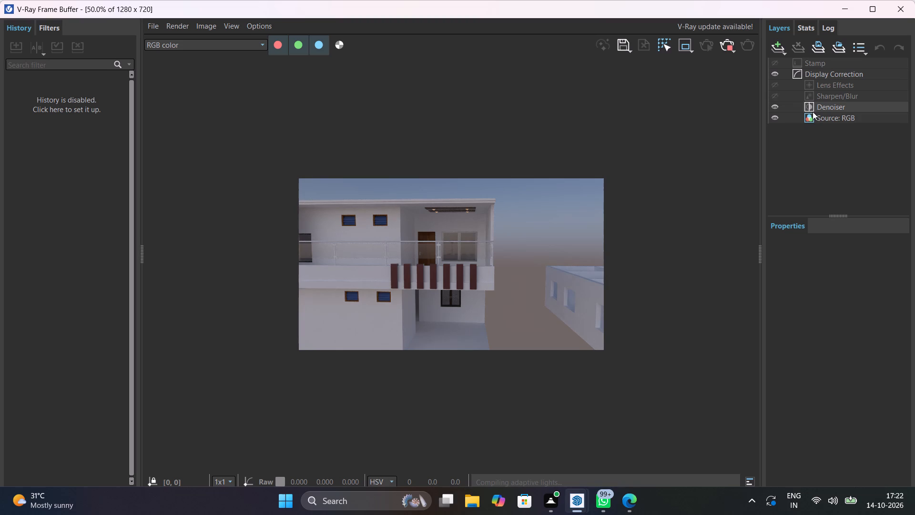
left_click(728, 42)
left_click(907, 8)
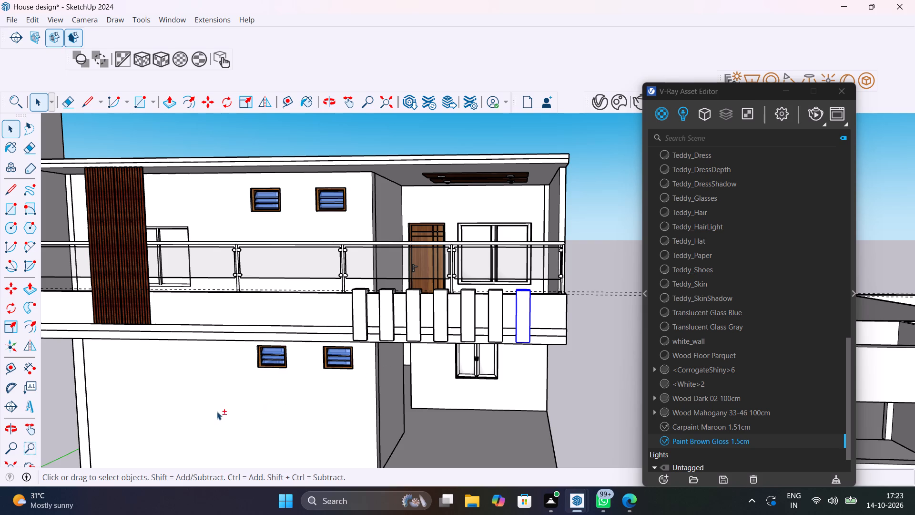
Render the front facade interactively in V-Ray from a lower viewpoint, examine the balcony strips, stop it and return to the model.
middle_click_drag(217, 411, 263, 396, "shift")
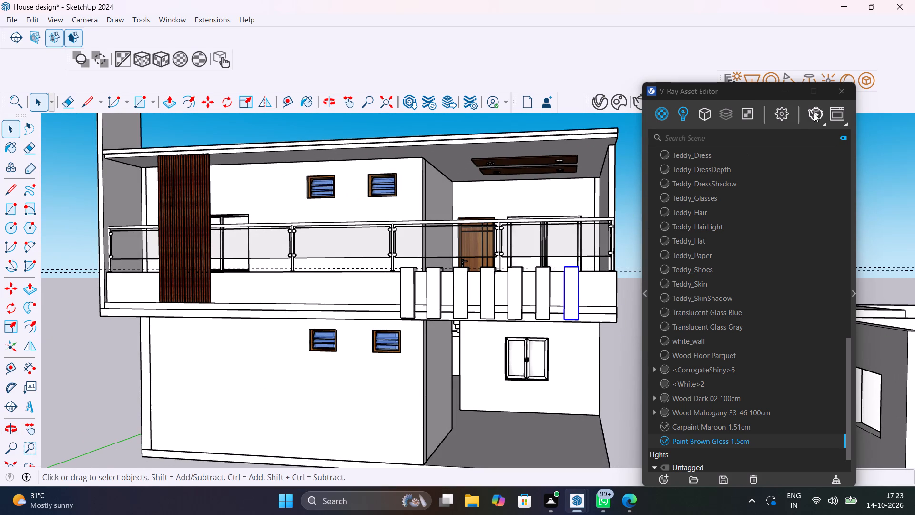
left_click(818, 114)
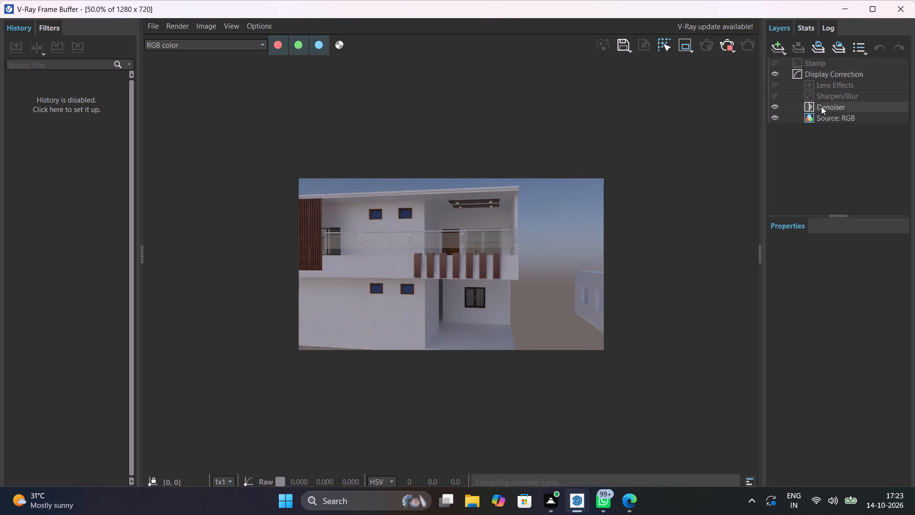
left_click(873, 10)
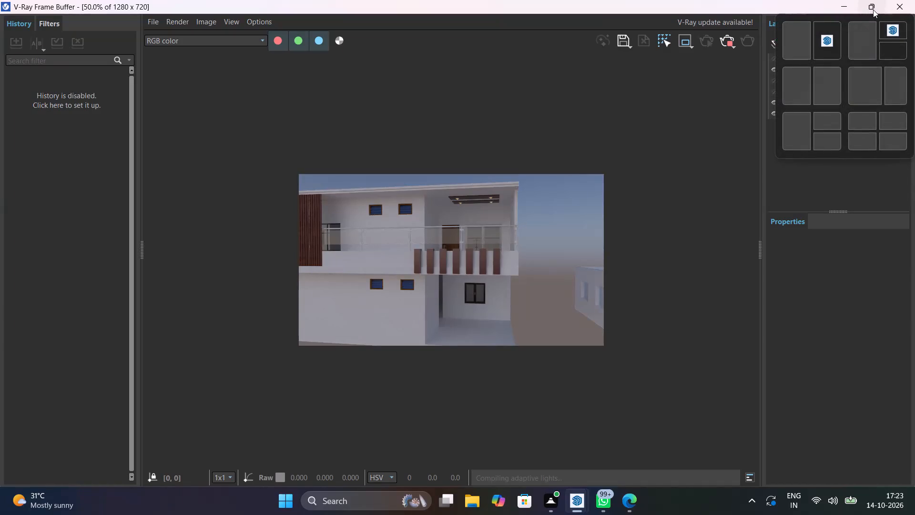
scroll(545, 254, "down", 1)
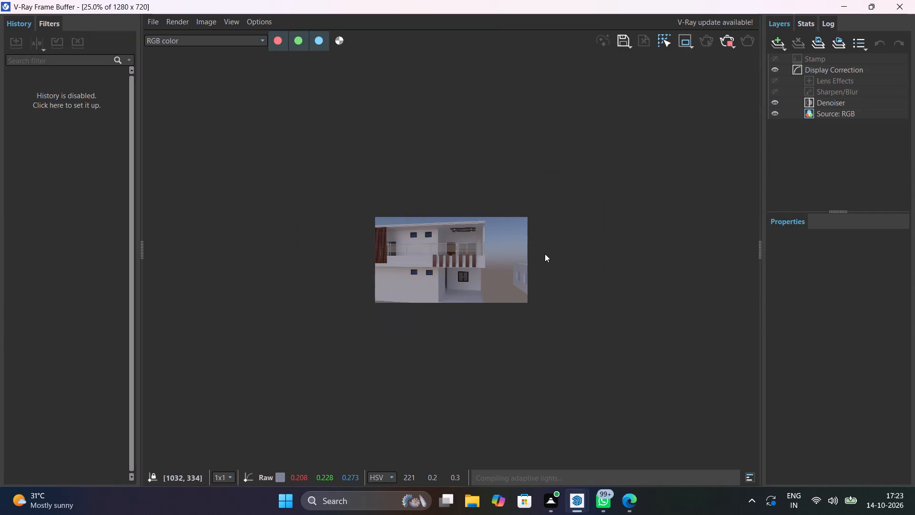
scroll(545, 254, "up", 1)
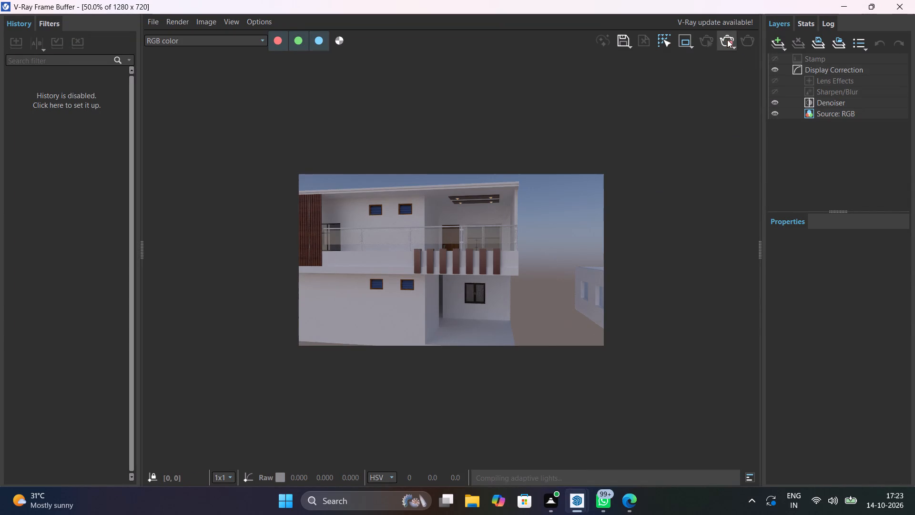
left_click(727, 40)
left_click(894, 5)
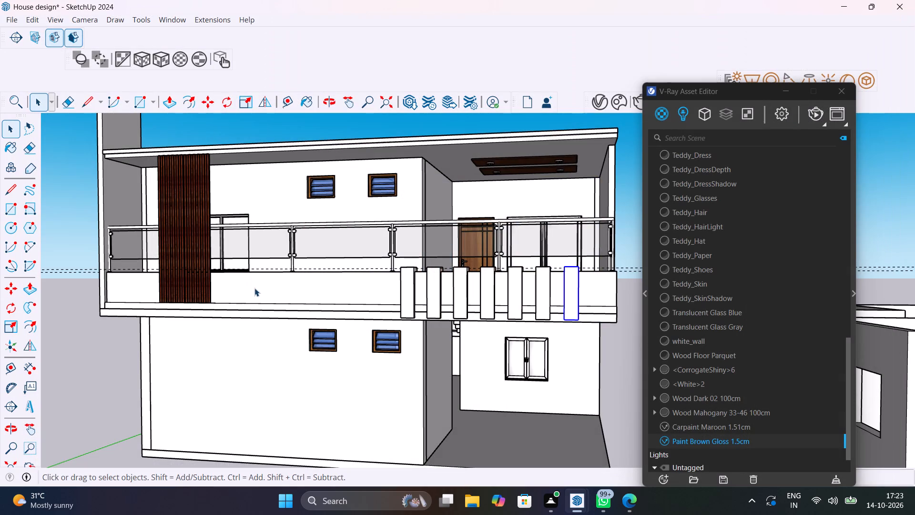
Run a V-Ray interactive render of the upper floor with the slatted panel and balcony strips in view, stop it and return to the model.
middle_click_drag(254, 285, 303, 342, "shift")
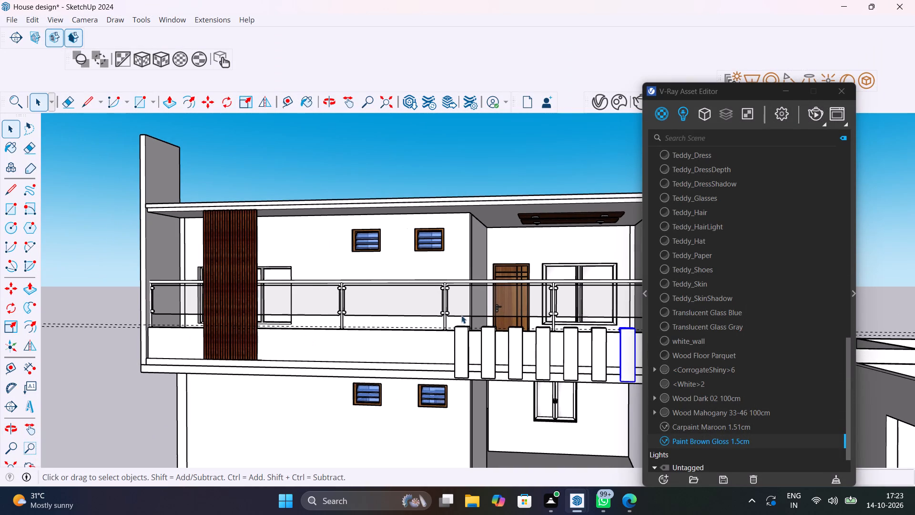
left_click(820, 113)
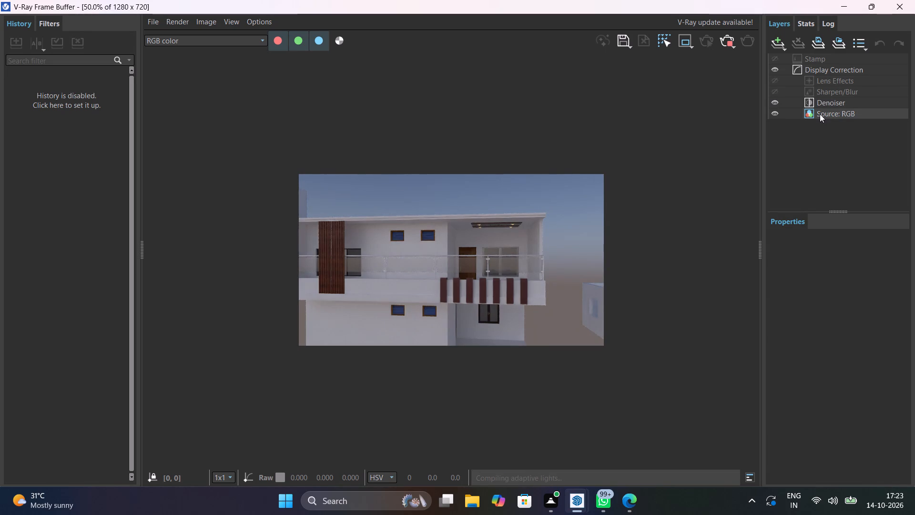
left_click(725, 42)
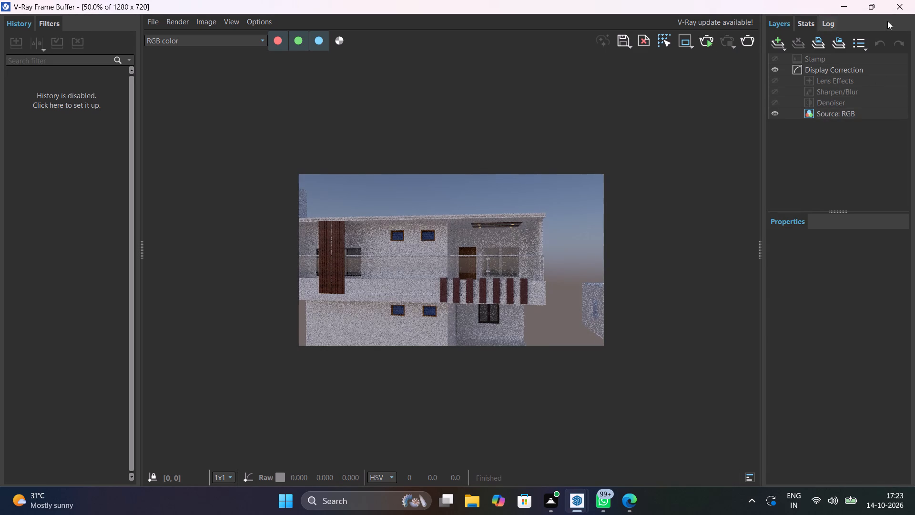
left_click(897, 7)
Close the V-Ray Asset Editor.
scroll(529, 283, "down", 2)
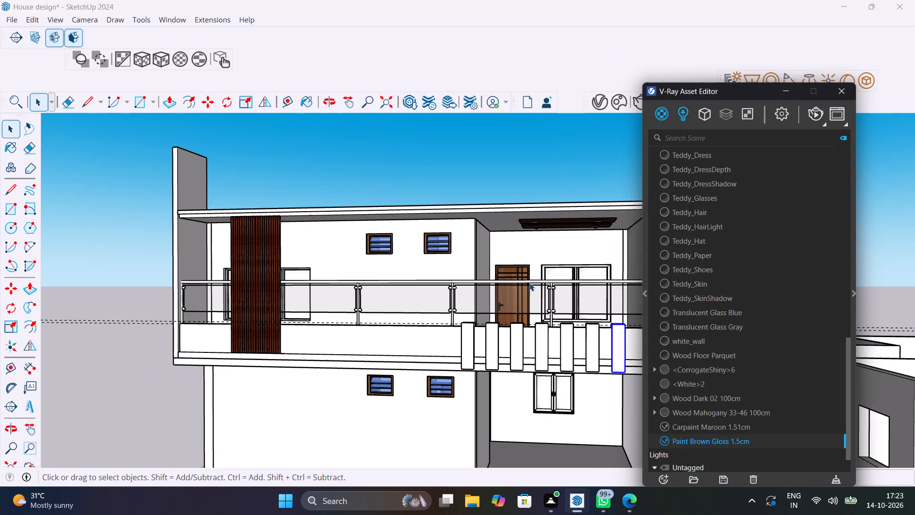
scroll(529, 283, "down", 4)
middle_click_drag(529, 312, 530, 383)
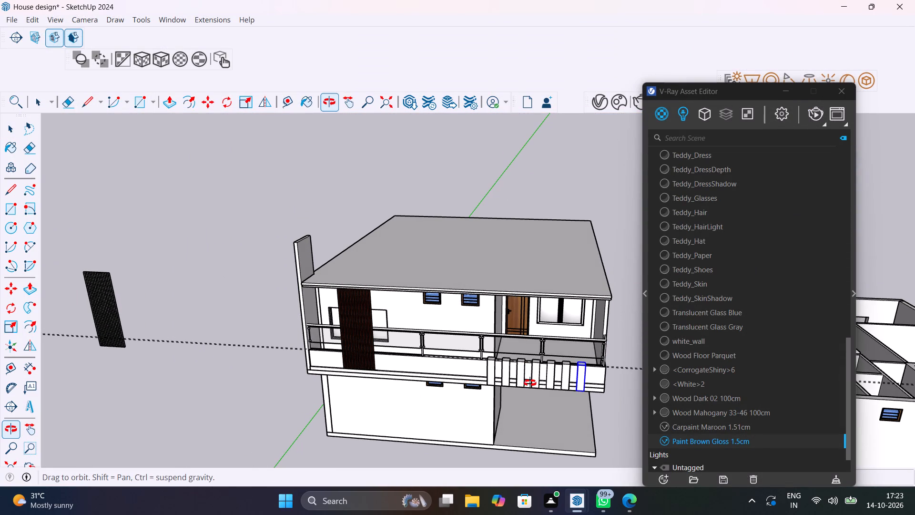
middle_click_drag(530, 383, 497, 279)
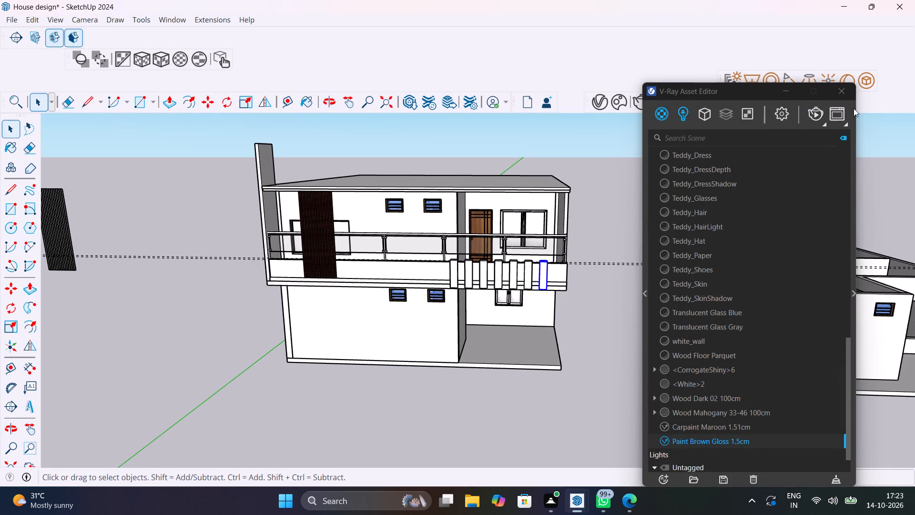
left_click(838, 93)
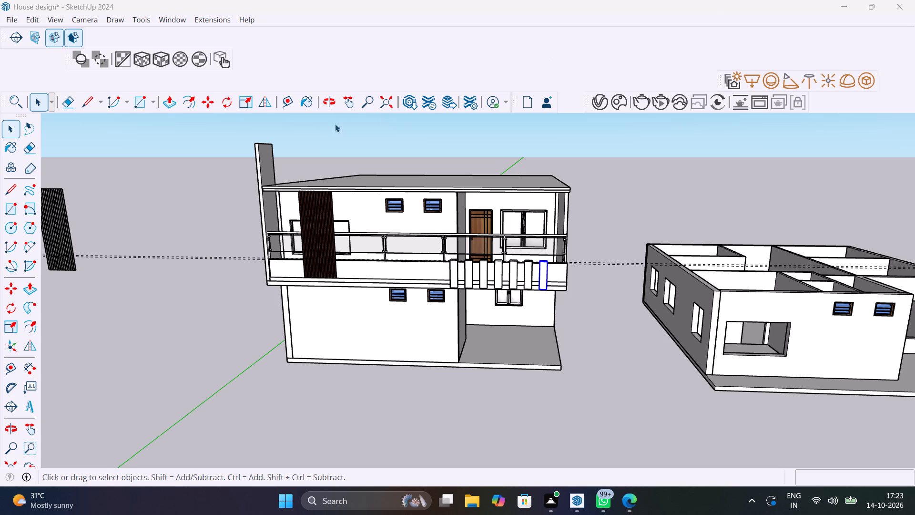
Open the tall corner wall's group for editing at its narrow back face above the roof.
scroll(249, 183, "up", 7)
middle_click_drag(317, 208, 545, 255)
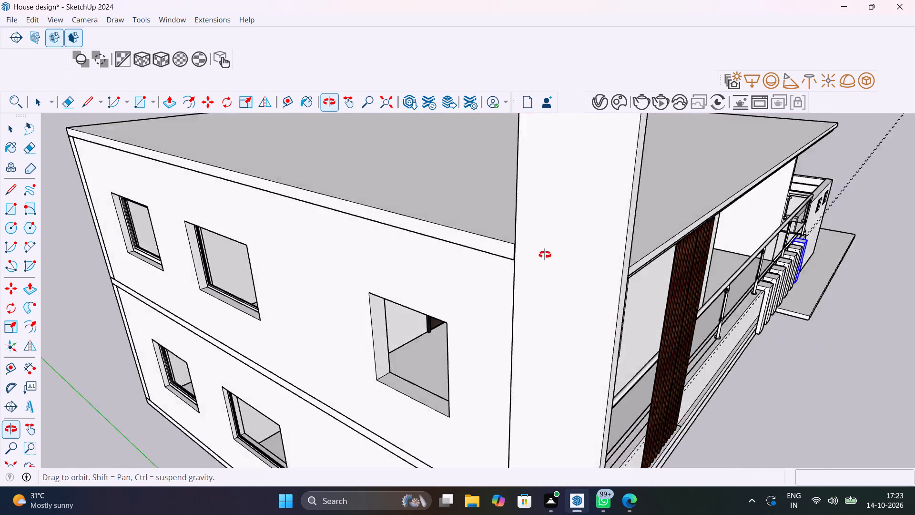
middle_click_drag(545, 255, 866, 316)
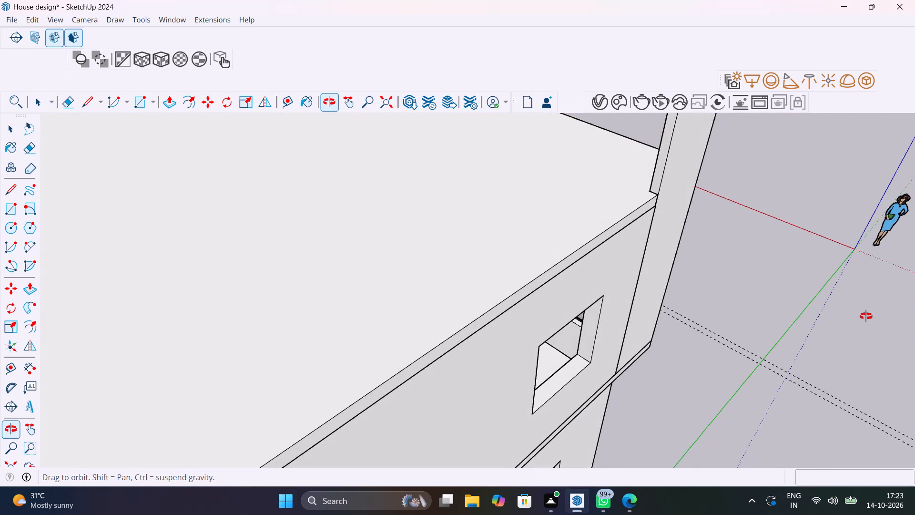
middle_click_drag(866, 316, 825, 330)
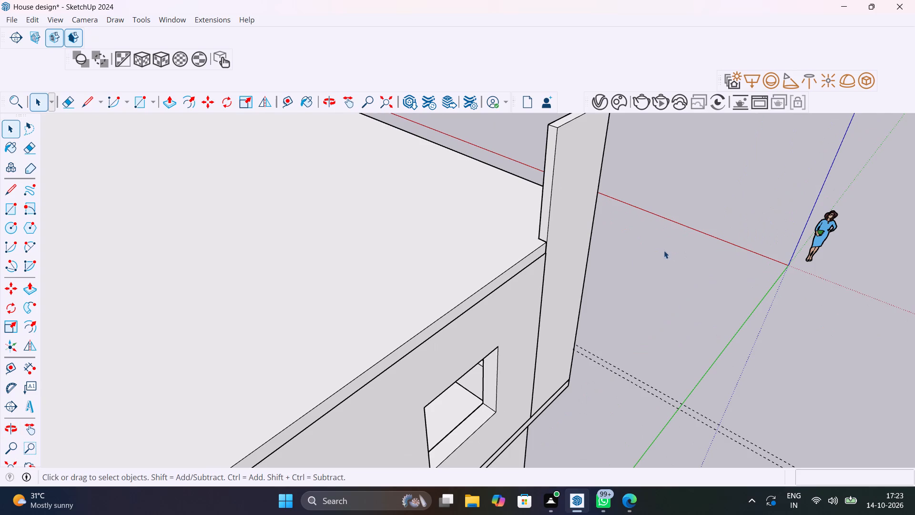
scroll(548, 262, "down", 7)
middle_click_drag(516, 257, 762, 292)
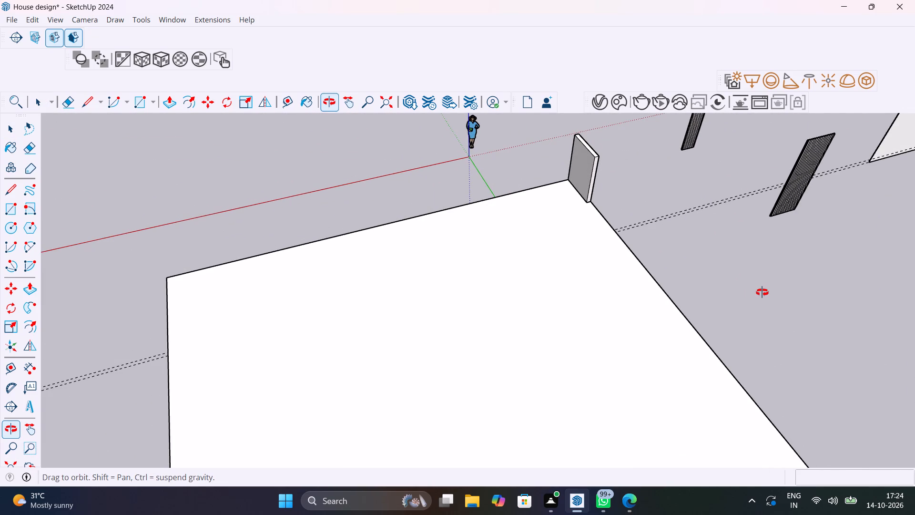
middle_click_drag(762, 292, 562, 257)
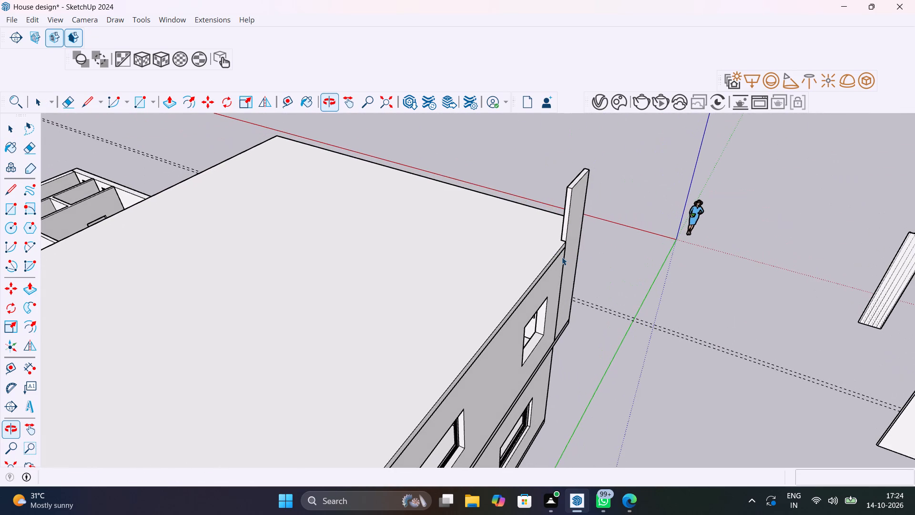
scroll(570, 227, "up", 10)
left_click(555, 245)
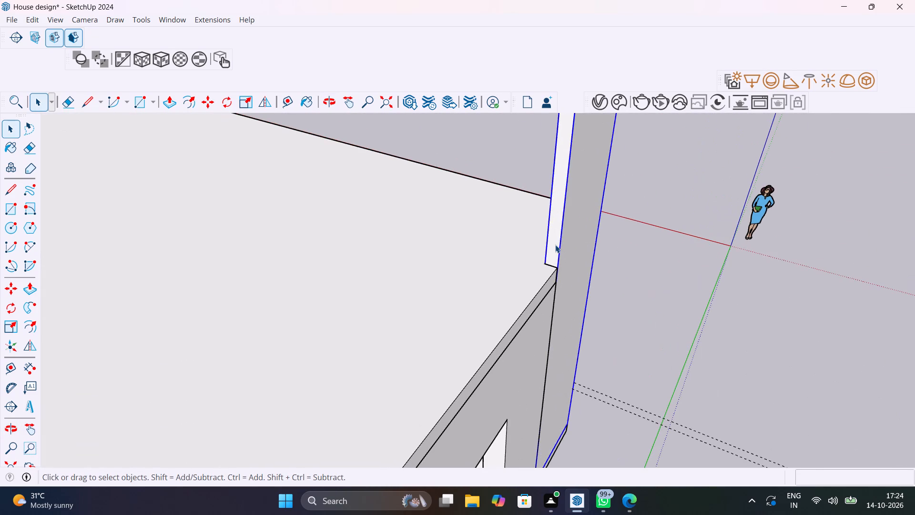
triple_click(555, 245)
left_click(555, 245)
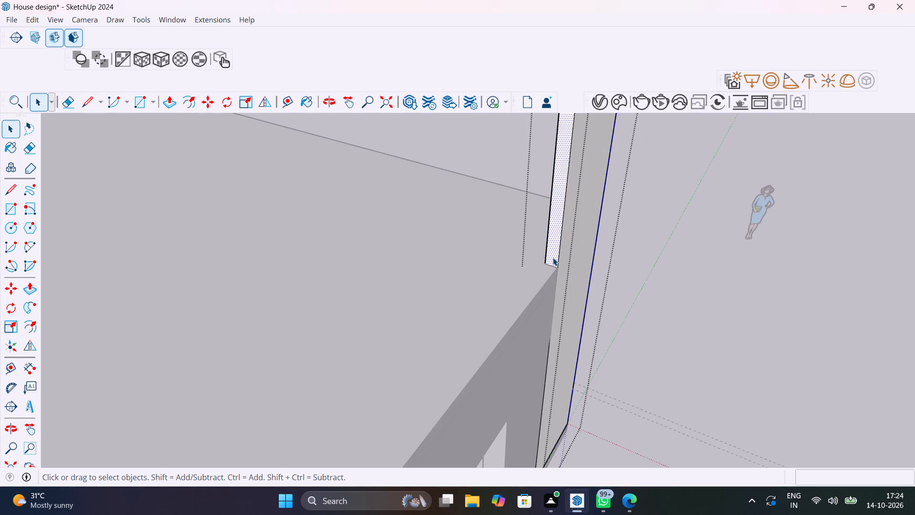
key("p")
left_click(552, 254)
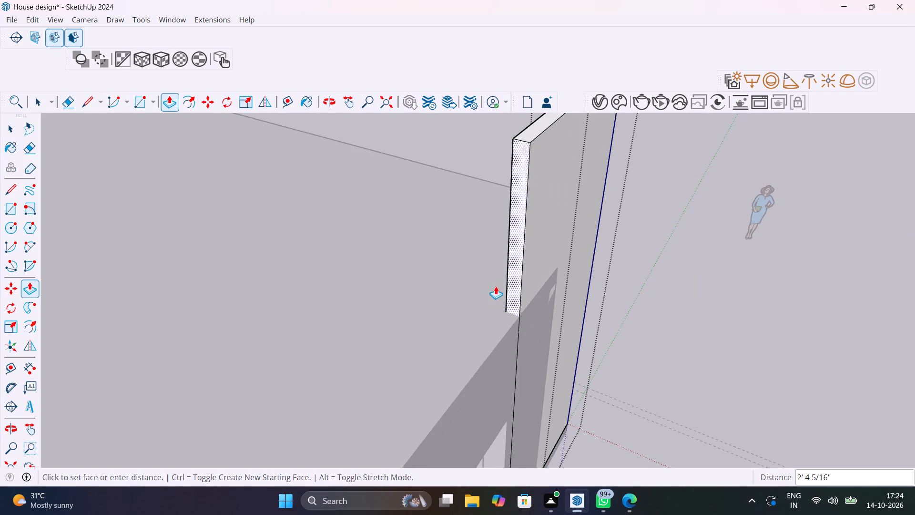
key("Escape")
Draw a line across the bottom of the corner wall's narrow back face where it meets the roof.
scroll(563, 267, "up", 8)
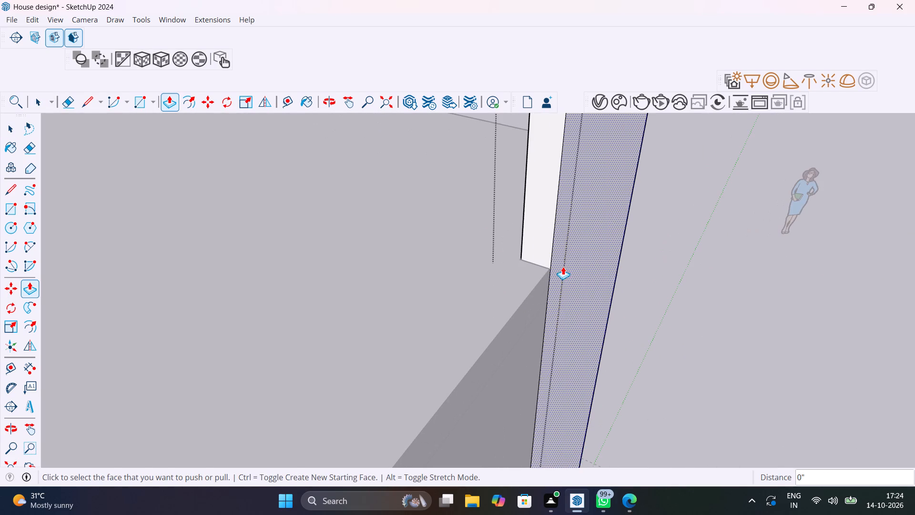
key("l")
left_click(548, 268)
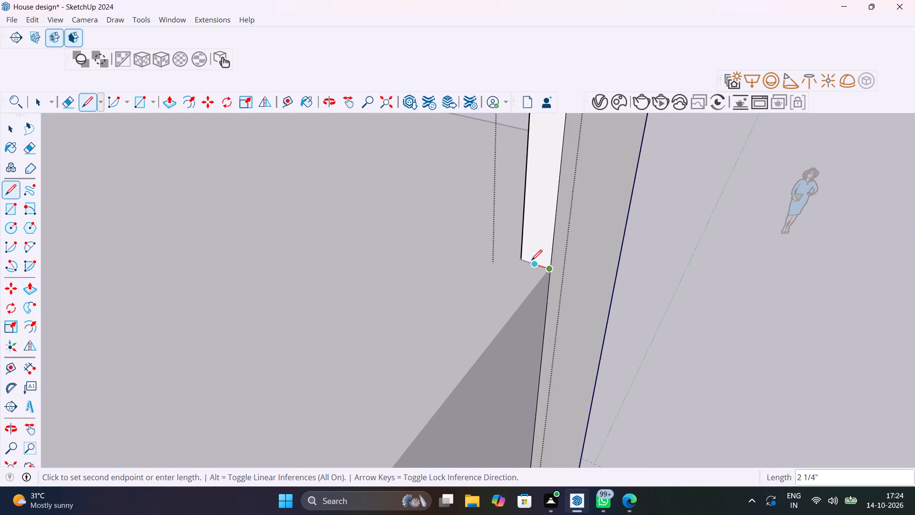
left_click(524, 259)
key("space")
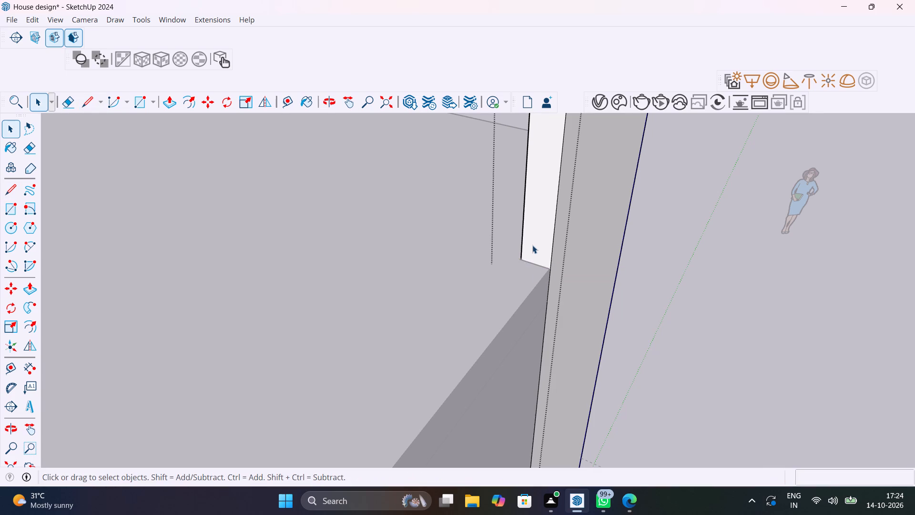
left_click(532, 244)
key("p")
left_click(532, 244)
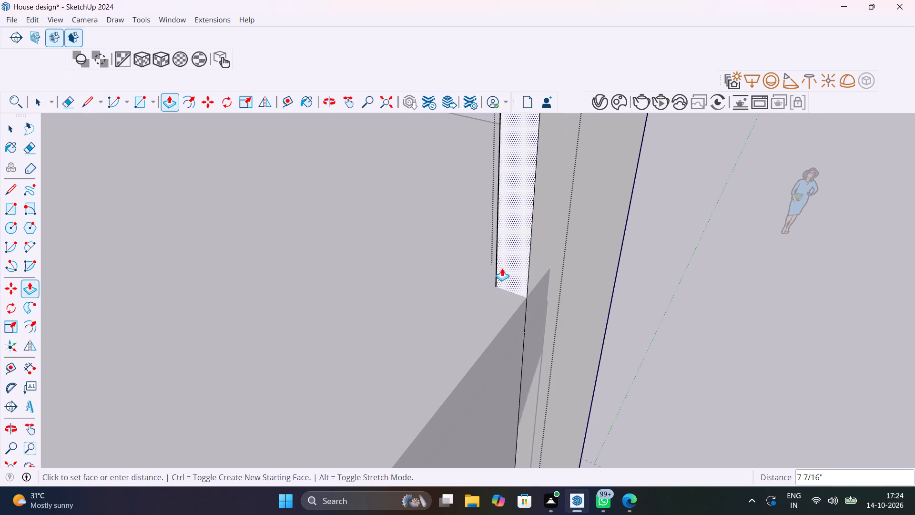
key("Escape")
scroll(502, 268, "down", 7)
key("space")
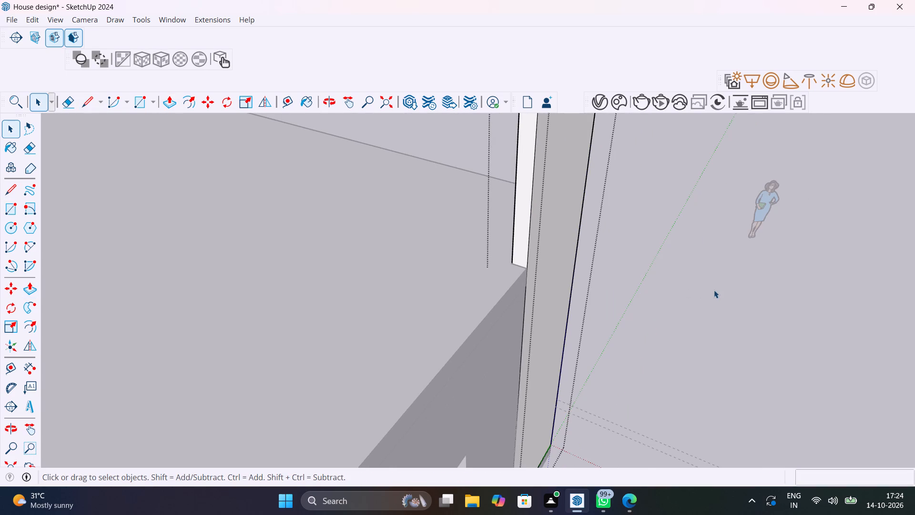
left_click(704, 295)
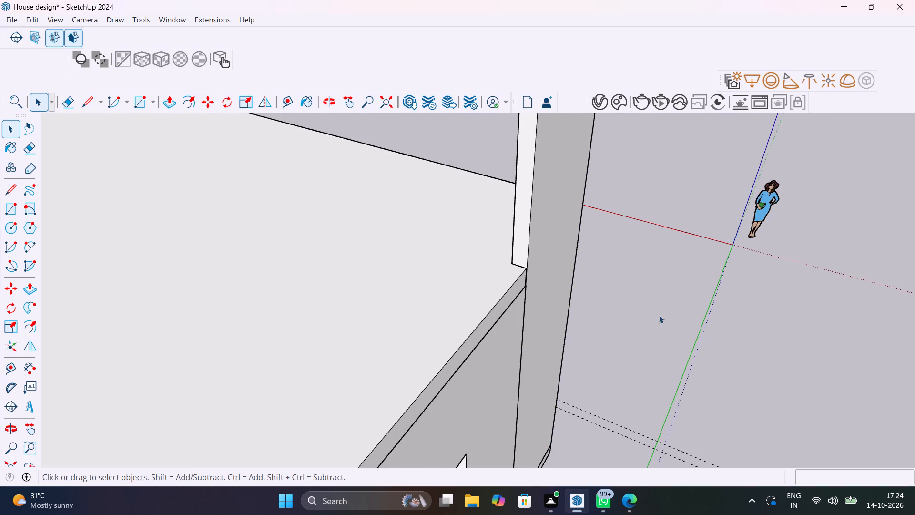
Reopen the corner wall group and draw a 4 1/2" line across its narrow back face at roof level.
middle_click_drag(636, 282, 773, 282)
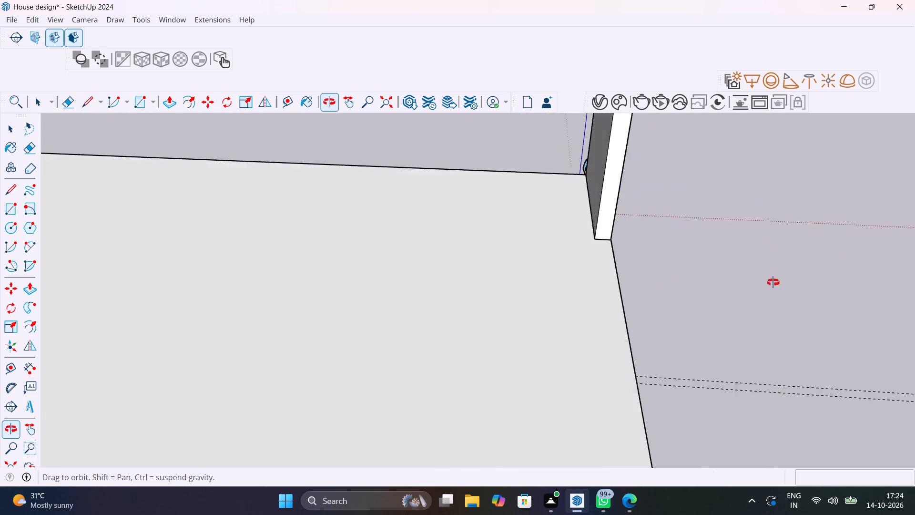
middle_click_drag(773, 282, 664, 346)
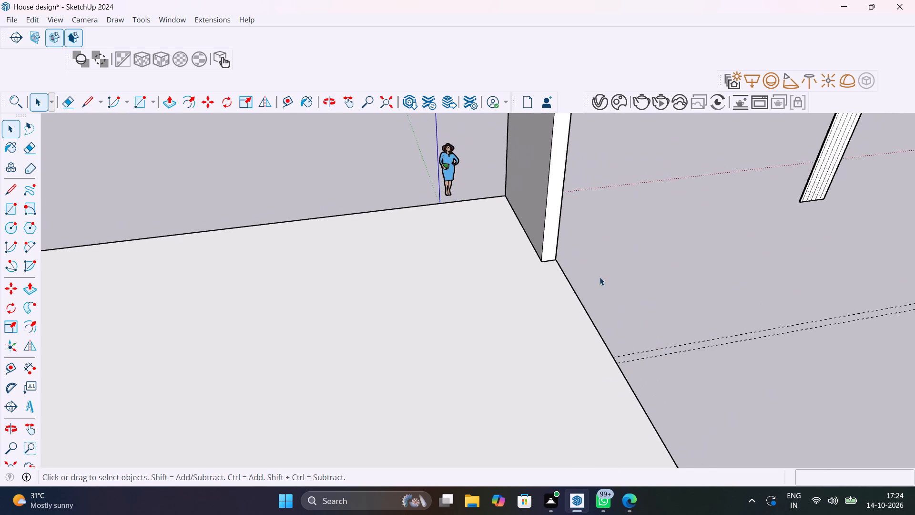
scroll(571, 274, "up", 9)
scroll(571, 274, "down", 13)
scroll(565, 271, "up", 4)
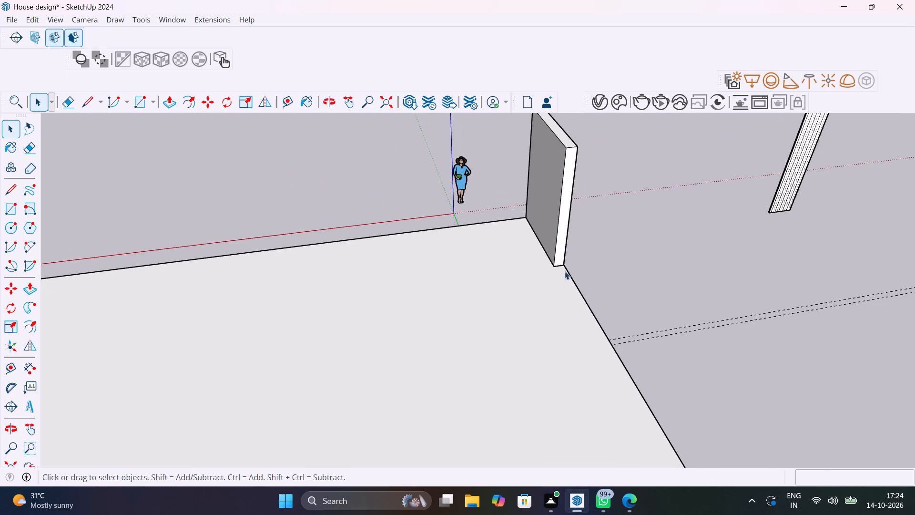
triple_click(563, 238)
left_click(563, 238)
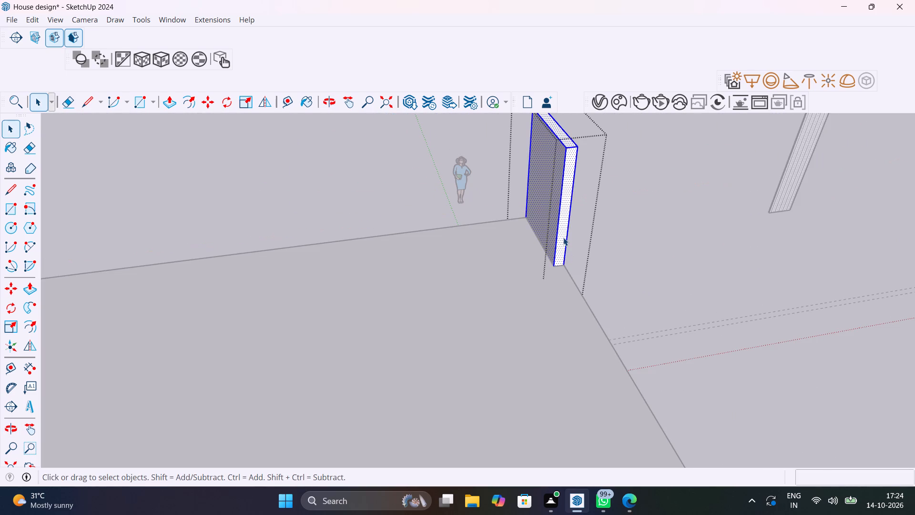
left_click(561, 248)
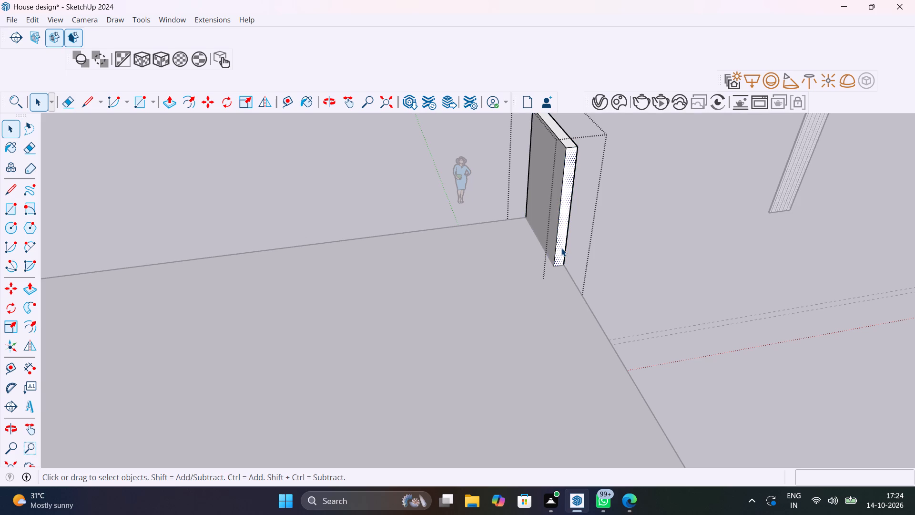
key("l")
scroll(557, 265, "up", 11)
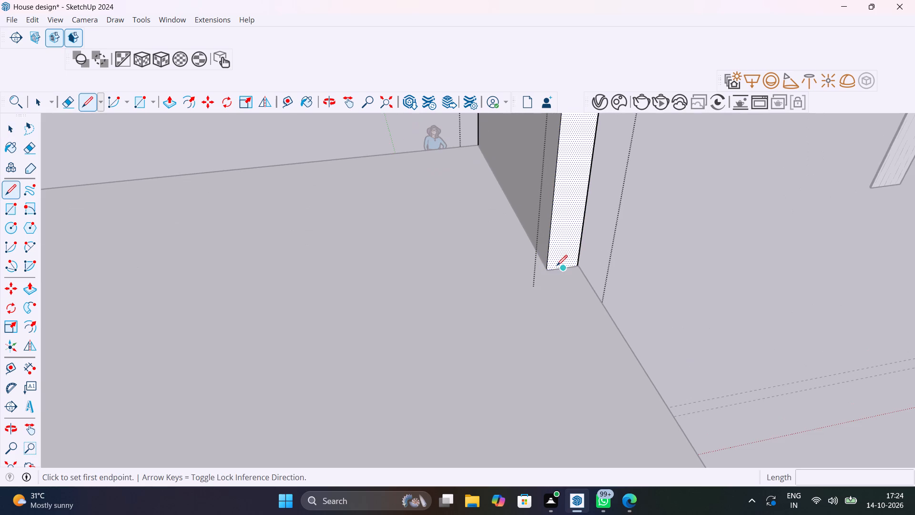
left_click(547, 269)
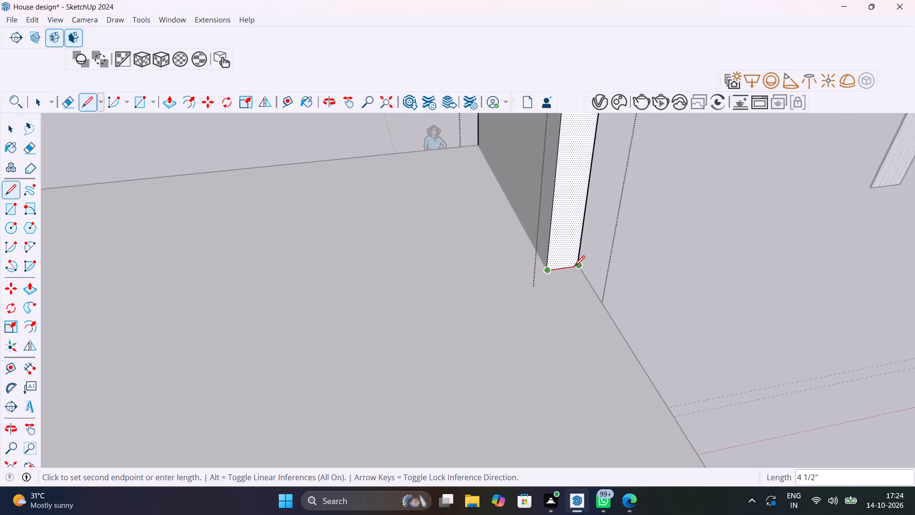
left_click(574, 266)
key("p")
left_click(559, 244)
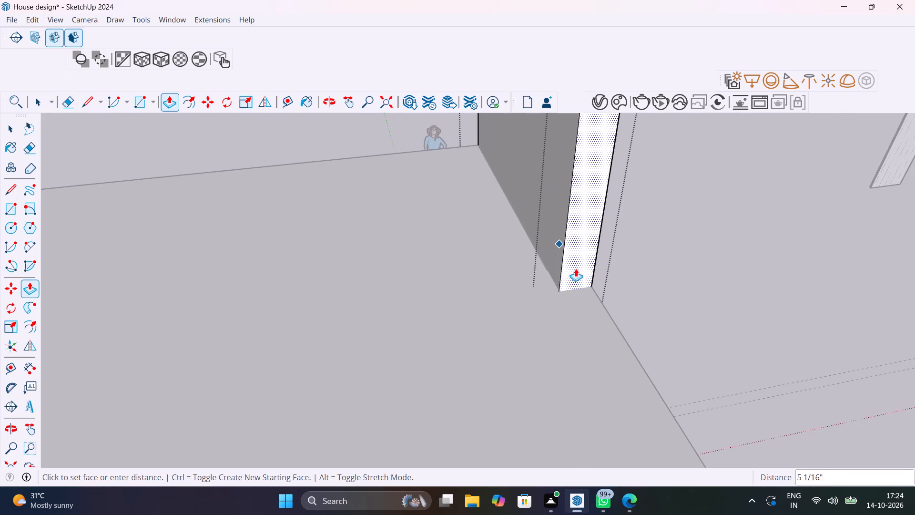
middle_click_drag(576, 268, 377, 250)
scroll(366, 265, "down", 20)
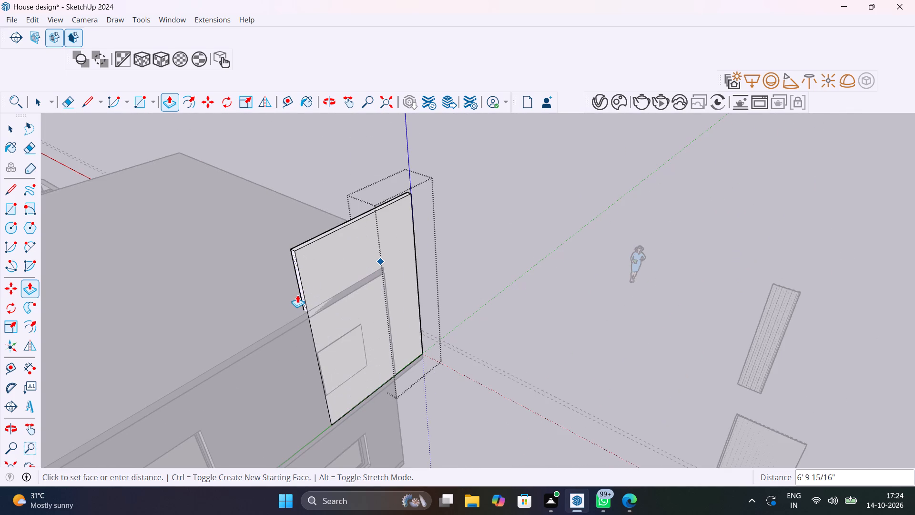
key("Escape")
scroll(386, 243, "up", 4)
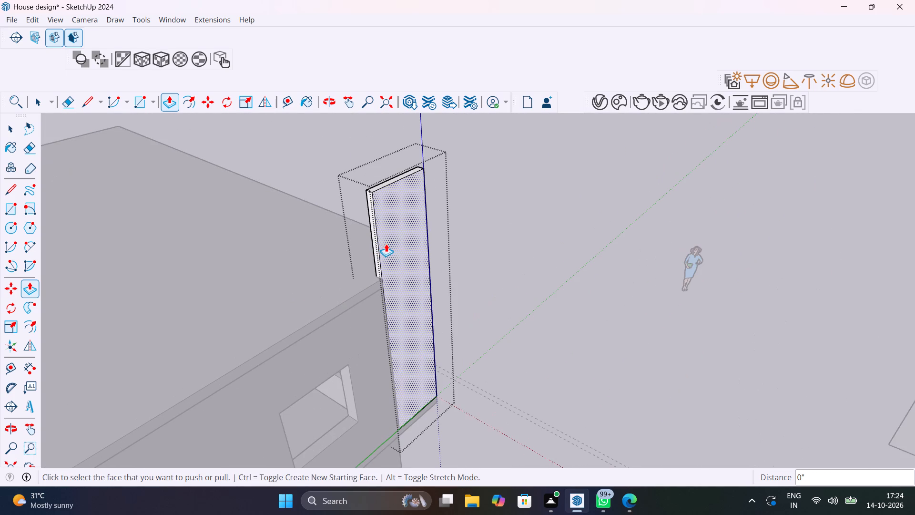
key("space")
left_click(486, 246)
Reopen the corner wall group and place a guide about 3/8" above the roof edge across its narrow back face.
scroll(366, 282, "up", 10)
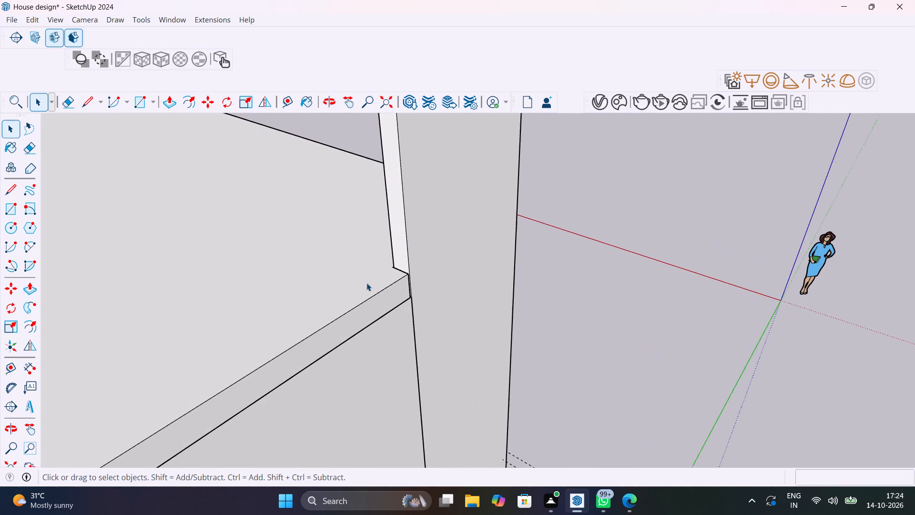
scroll(388, 274, "up", 6)
left_click(415, 268)
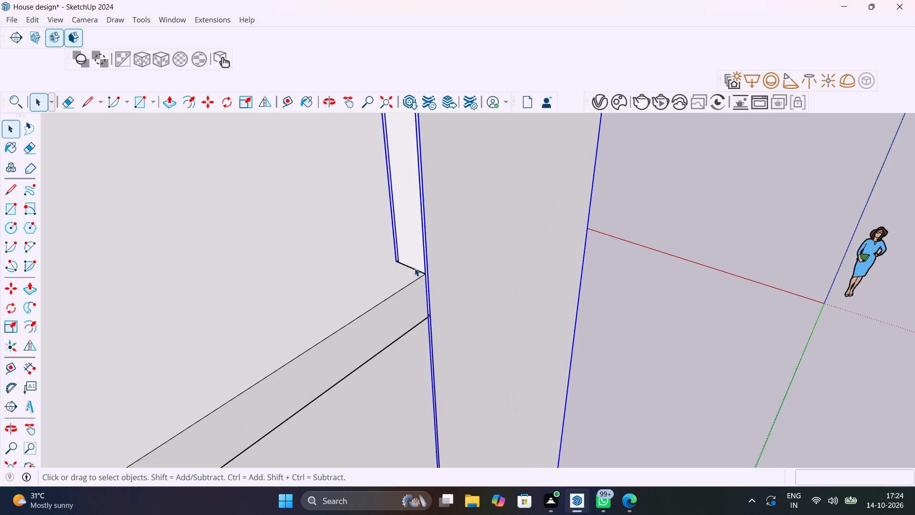
scroll(415, 268, "up", 14)
middle_click_drag(415, 269, 334, 321)
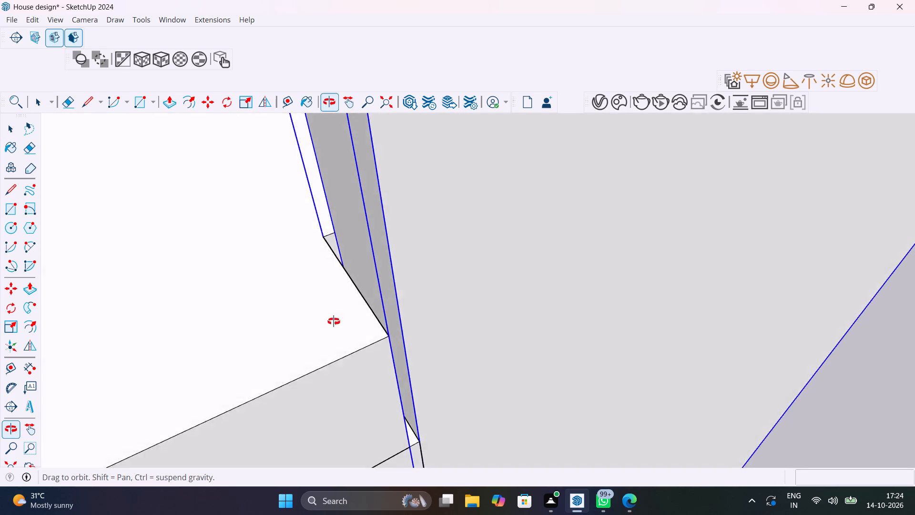
middle_click_drag(334, 321, 382, 370)
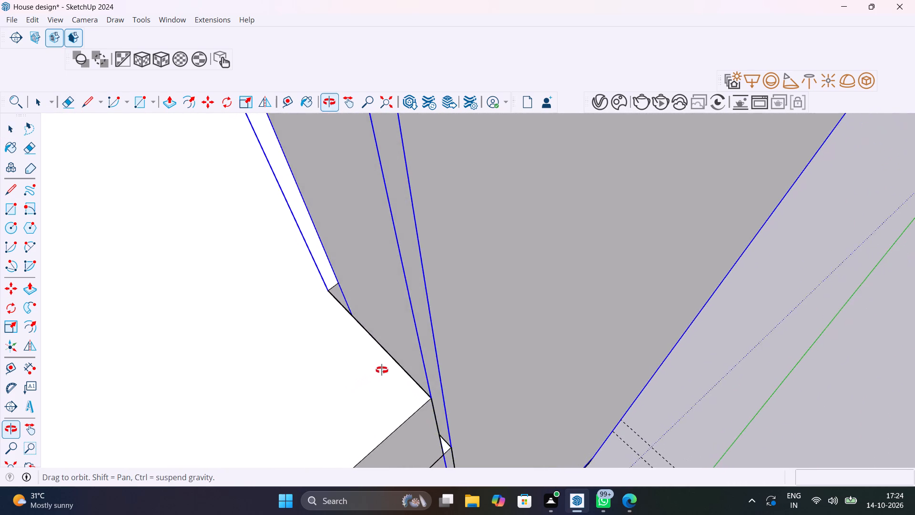
middle_click_drag(382, 370, 397, 316)
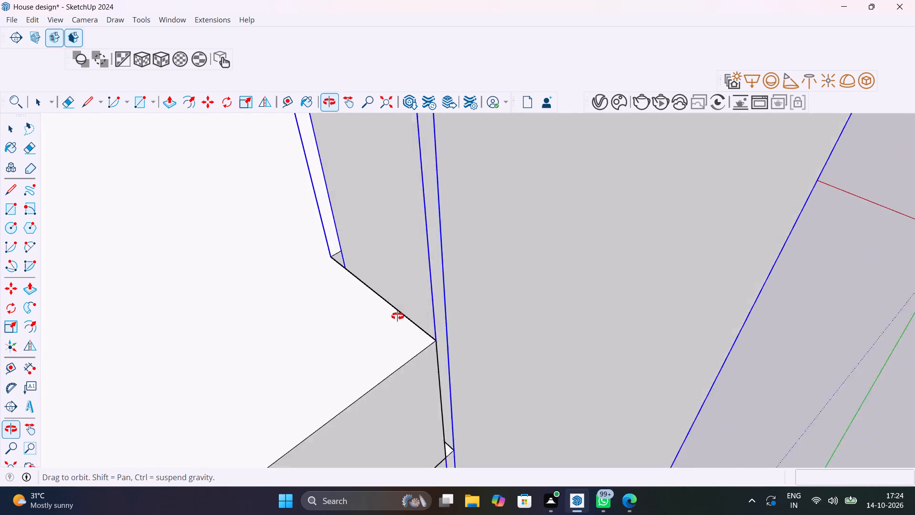
middle_click_drag(397, 316, 440, 320)
double_click(447, 306)
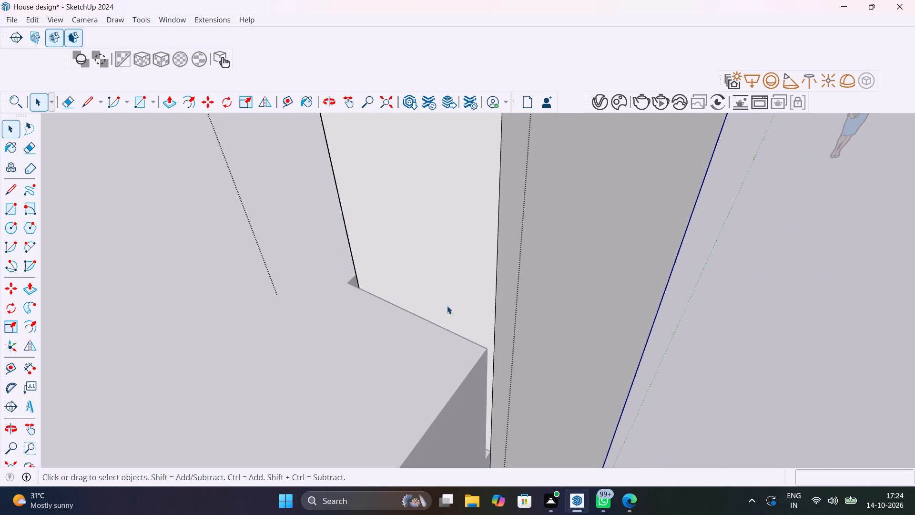
key("l")
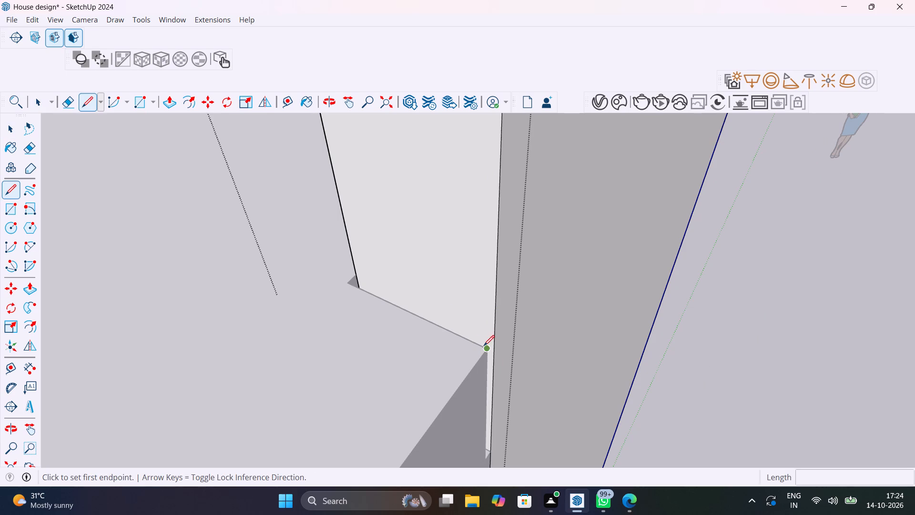
scroll(494, 343, "up", 9)
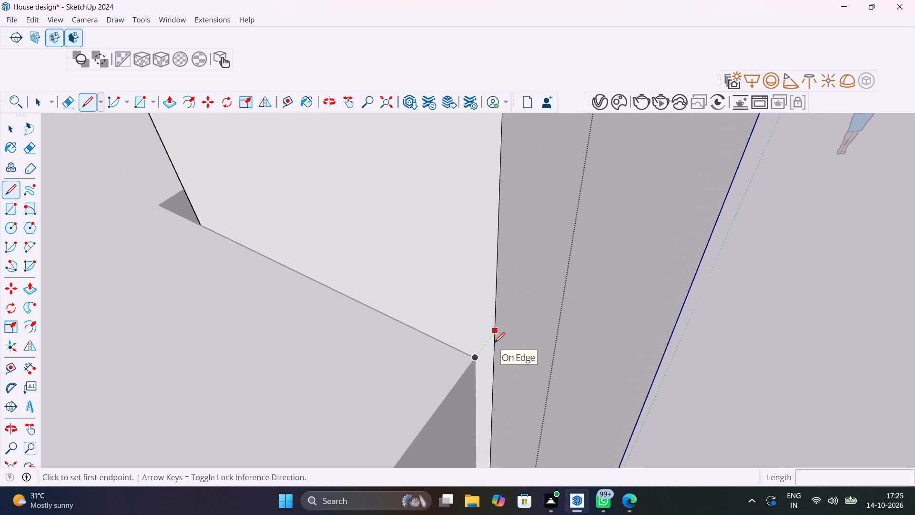
key("space")
type("T")
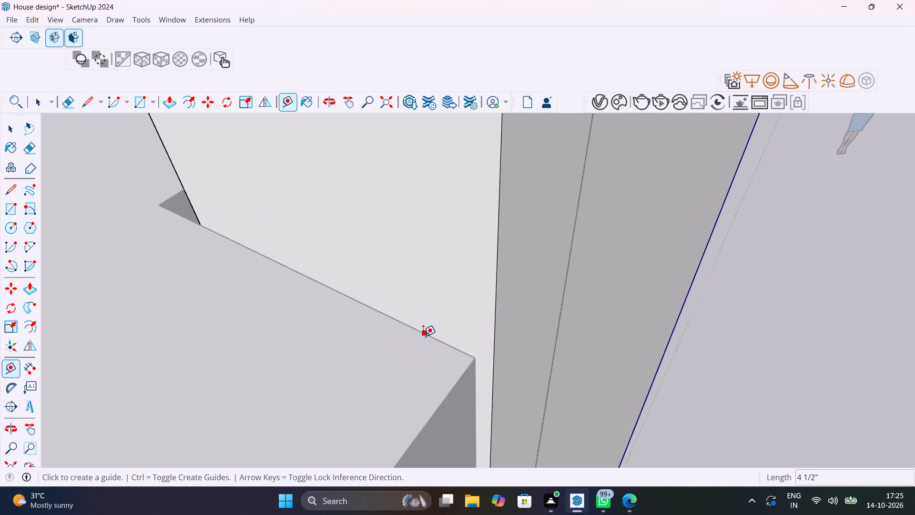
left_click(423, 336)
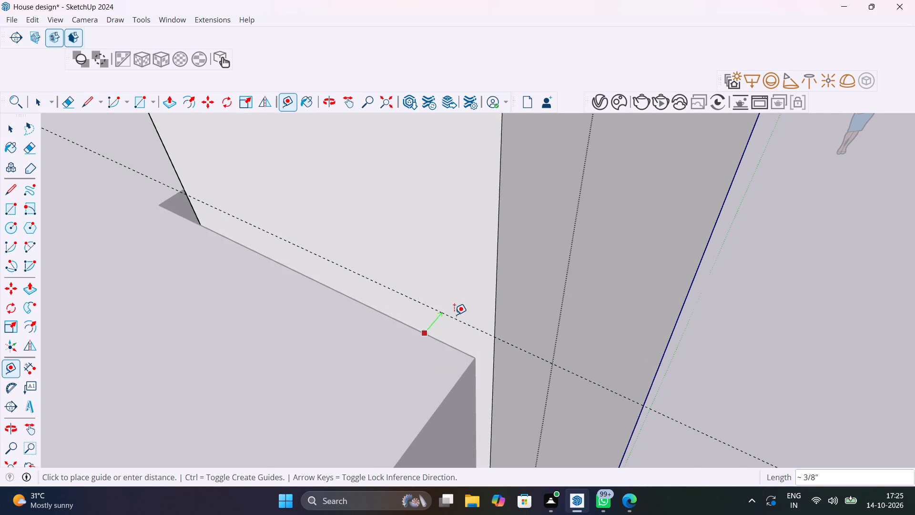
middle_click_drag(457, 311, 357, 285)
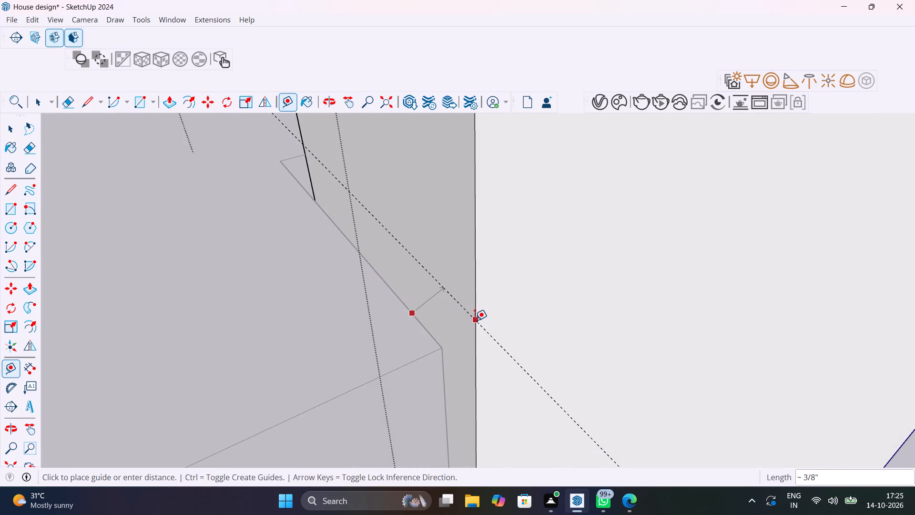
left_click(475, 320)
Draw a 4 1/2" line along the guide across the corner wall's narrow back face just above the roof.
middle_click_drag(446, 335, 715, 283)
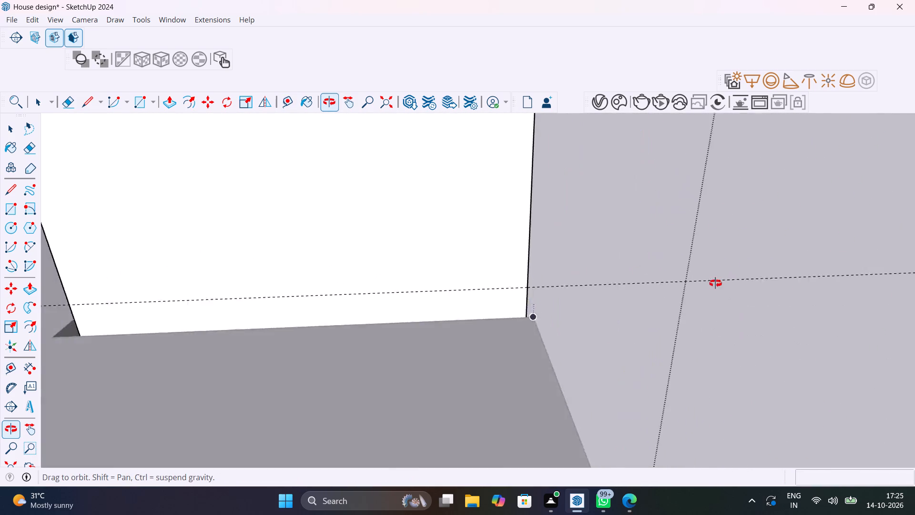
middle_click_drag(715, 283, 674, 322)
key("space")
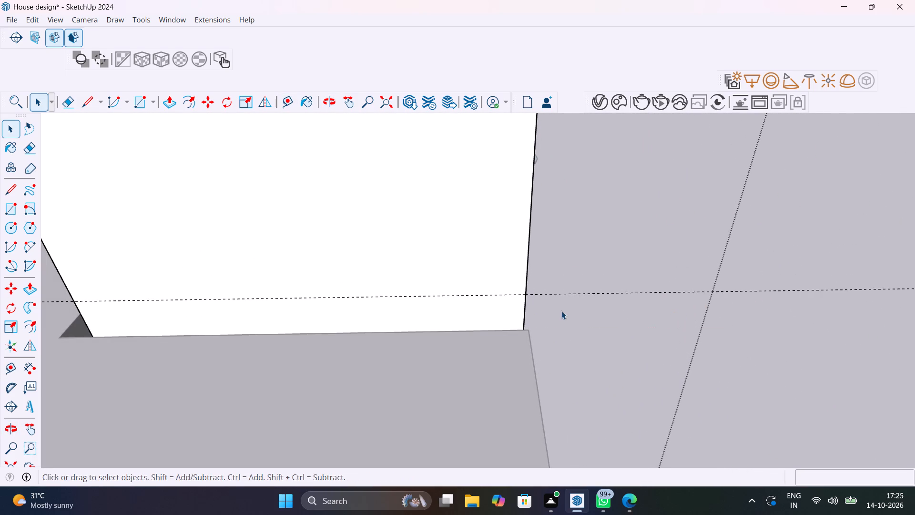
key("l")
left_click(525, 295)
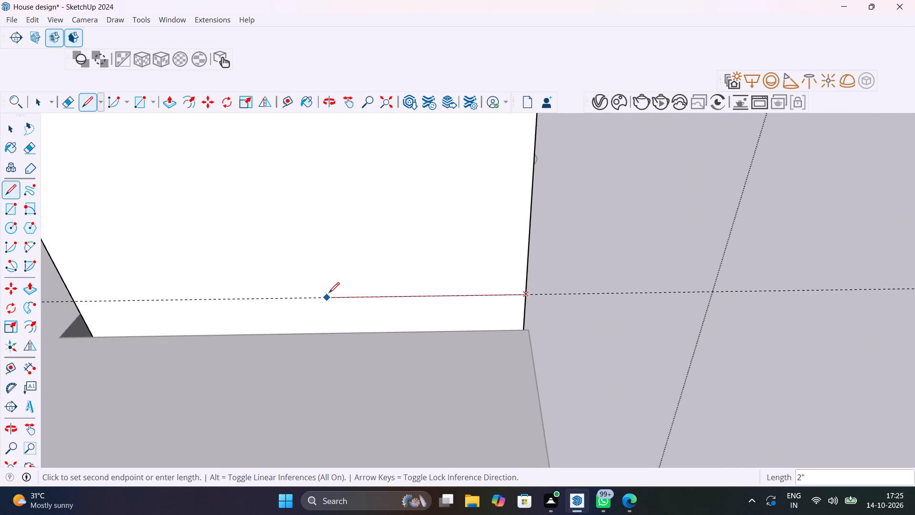
scroll(329, 292, "down", 6)
left_click(184, 297)
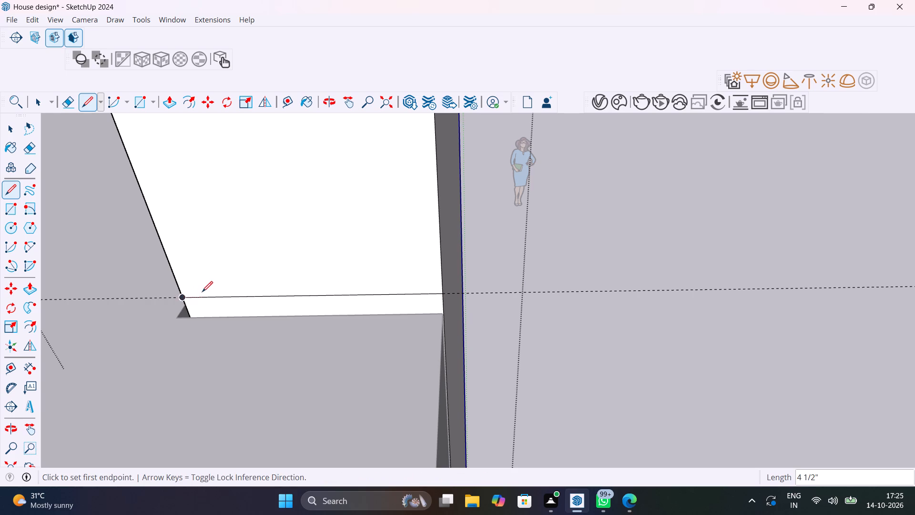
Push/Pull the narrow back face above the new line outward over the roof, and close the corner wall group.
key("p")
left_click(234, 264)
scroll(203, 326, "down", 7)
middle_click_drag(196, 332, 0, 314)
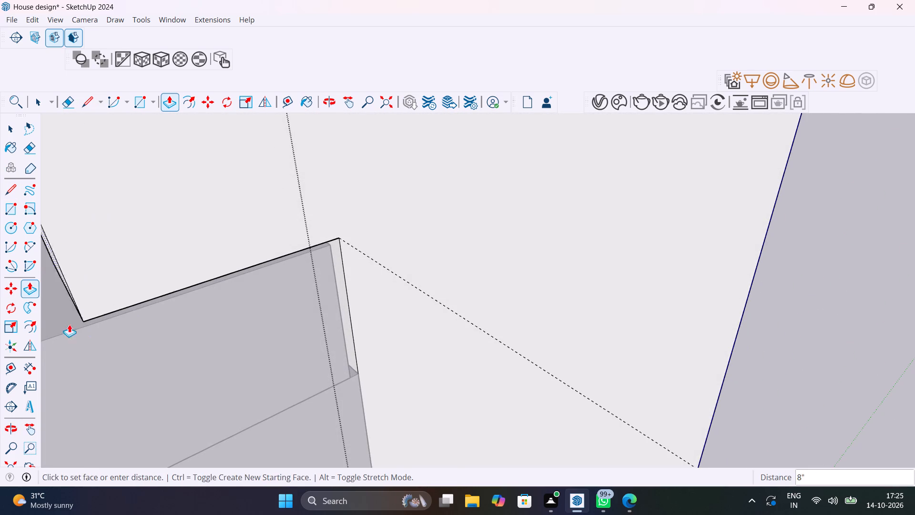
scroll(59, 324, "down", 13)
scroll(59, 323, "down", 1, "shift")
middle_click_drag(59, 323, 394, 319, "shift")
scroll(381, 325, "down", 20)
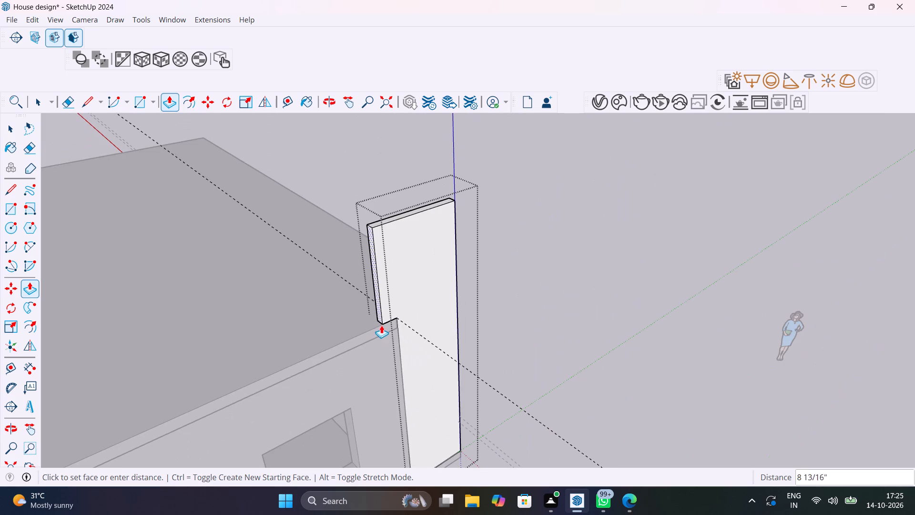
left_click(370, 332)
key("space")
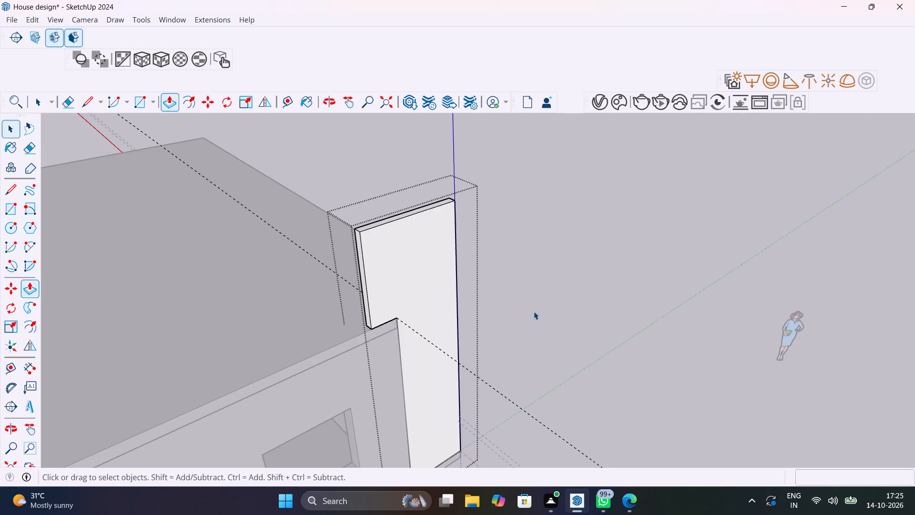
left_click(576, 306)
Measure the height of the corner wall's part above the roof edge from the front facade side.
middle_click_drag(420, 326, 796, 338)
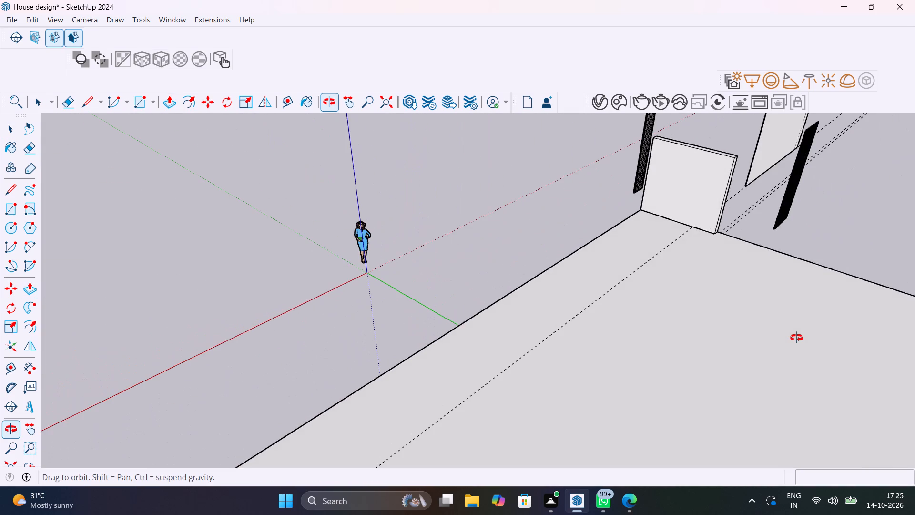
middle_click_drag(796, 338, 803, 342)
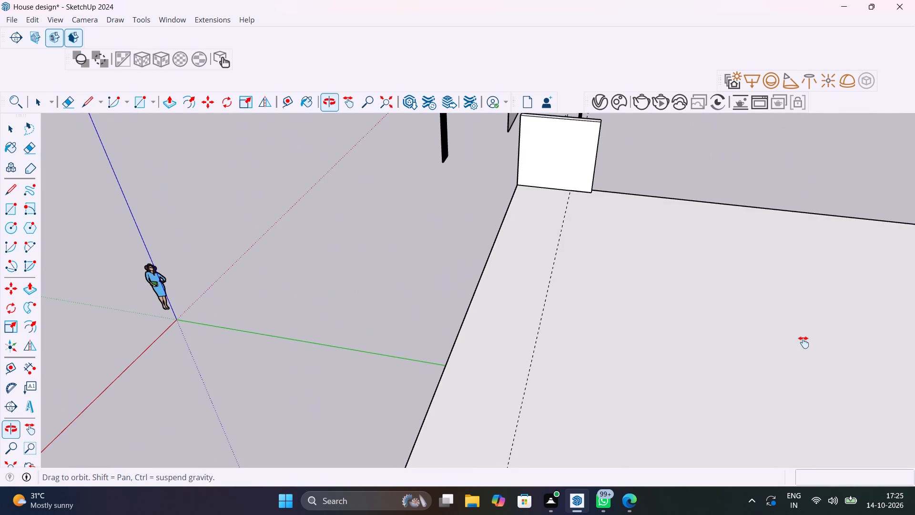
middle_click_drag(803, 342, 824, 476)
scroll(575, 231, "up", 9)
middle_click_drag(592, 258, 648, 304)
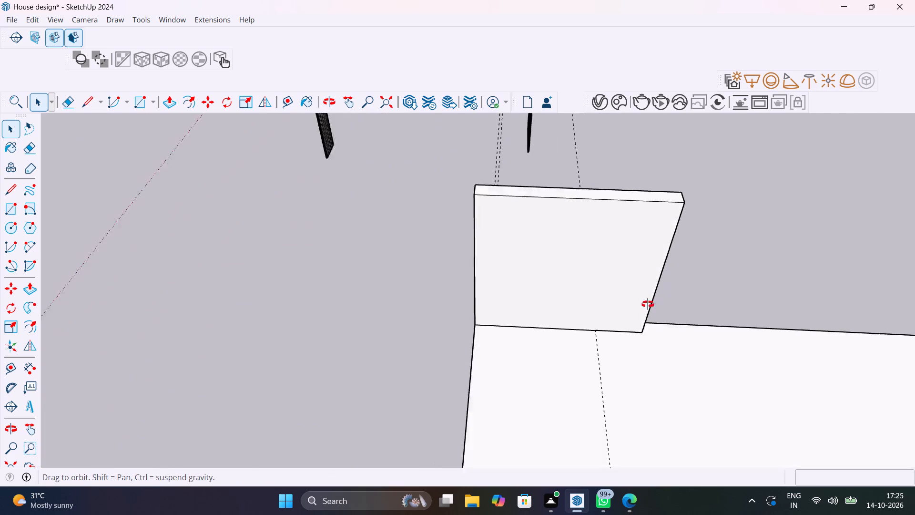
middle_click_drag(648, 304, 855, 241)
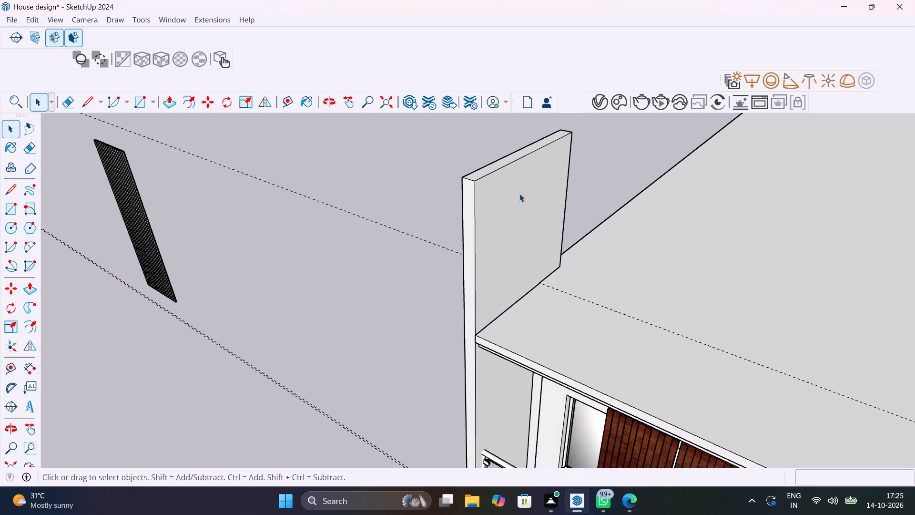
middle_click_drag(519, 194, 525, 237, "shift")
scroll(490, 214, "up", 3)
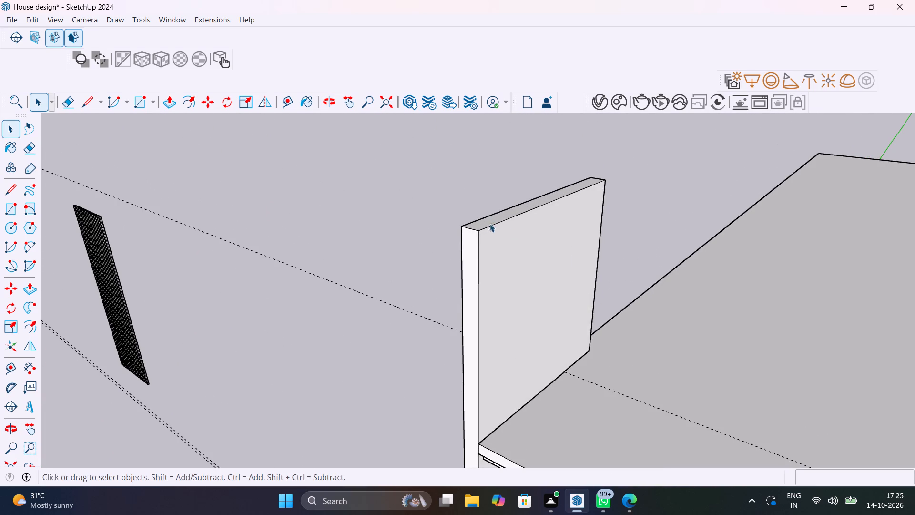
left_click(25, 370)
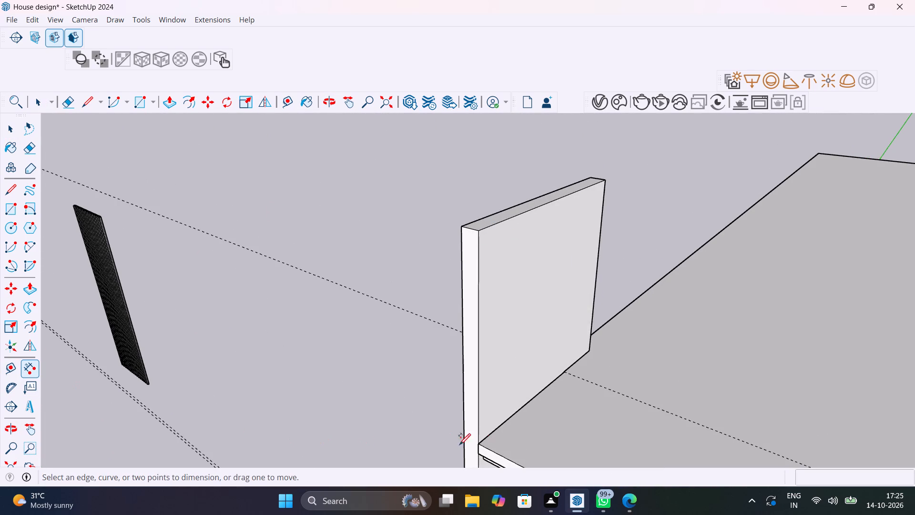
left_click(484, 443)
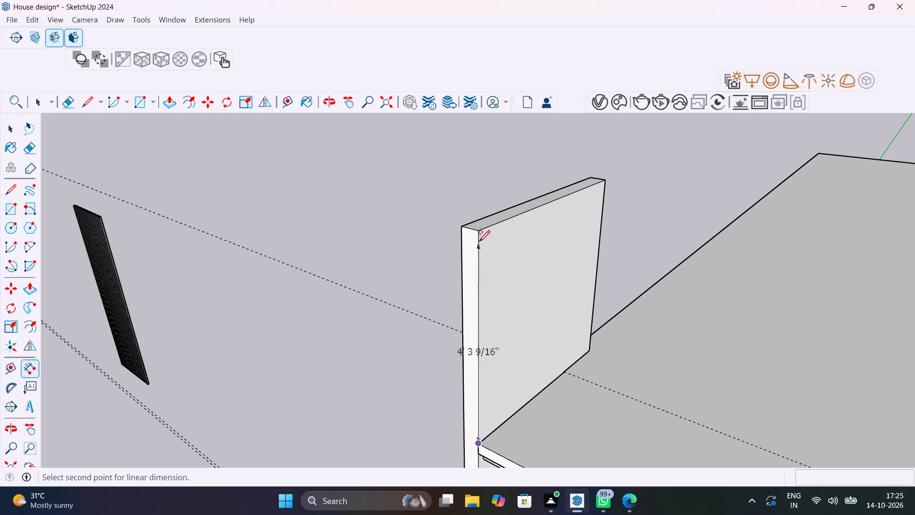
key("Escape")
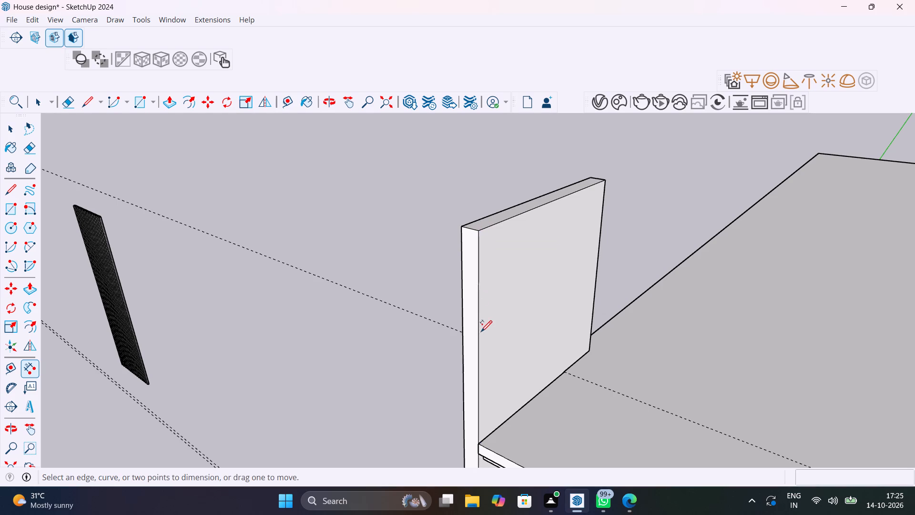
key("space")
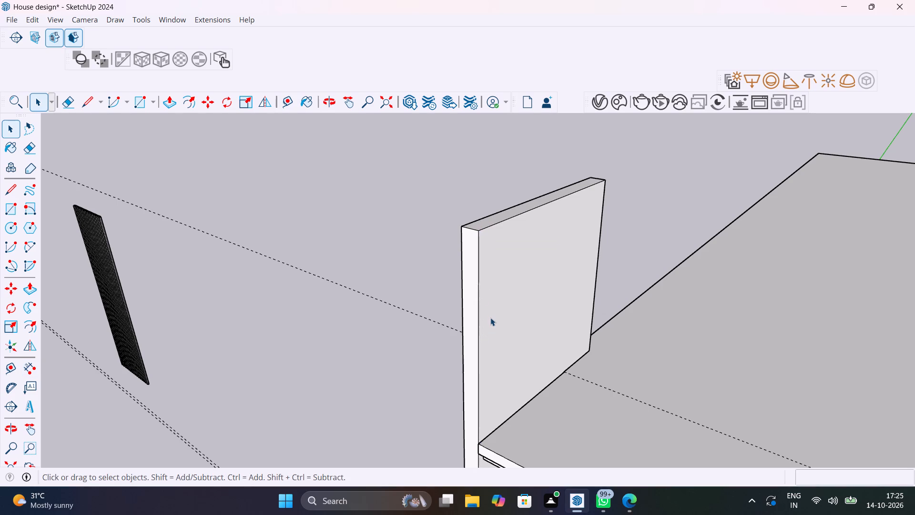
Open the corner wall group, raise its top face by 3', and close the group.
middle_click_drag(490, 317, 472, 398)
scroll(470, 289, "up", 5)
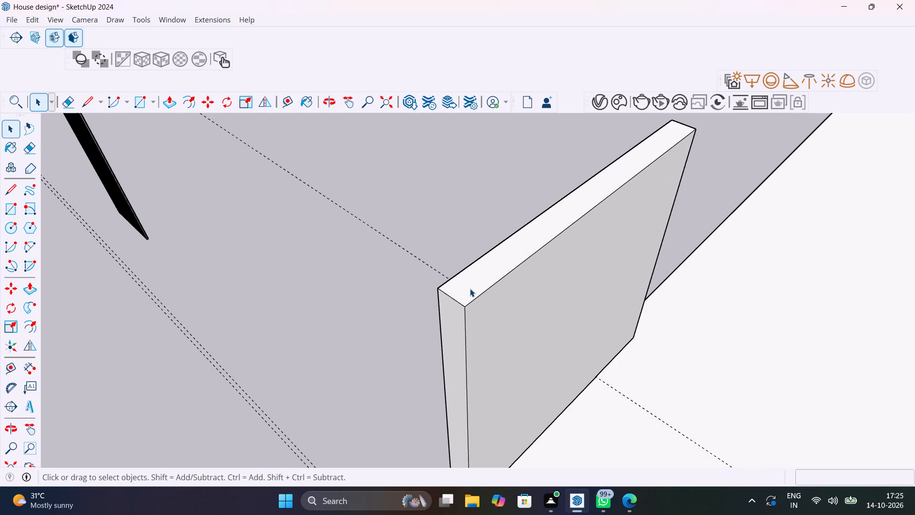
left_click(470, 288)
triple_click(470, 288)
left_click(470, 288)
left_click(470, 288)
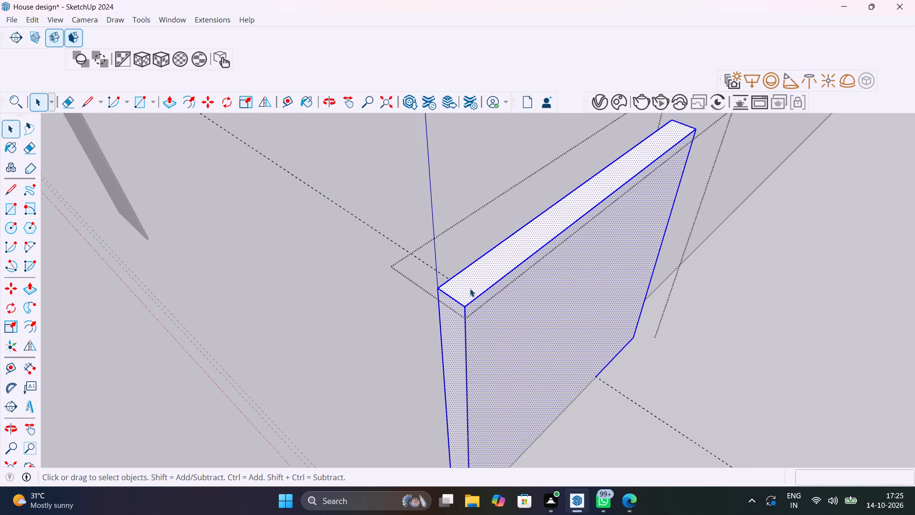
left_click(473, 284)
key("p")
left_click(473, 284)
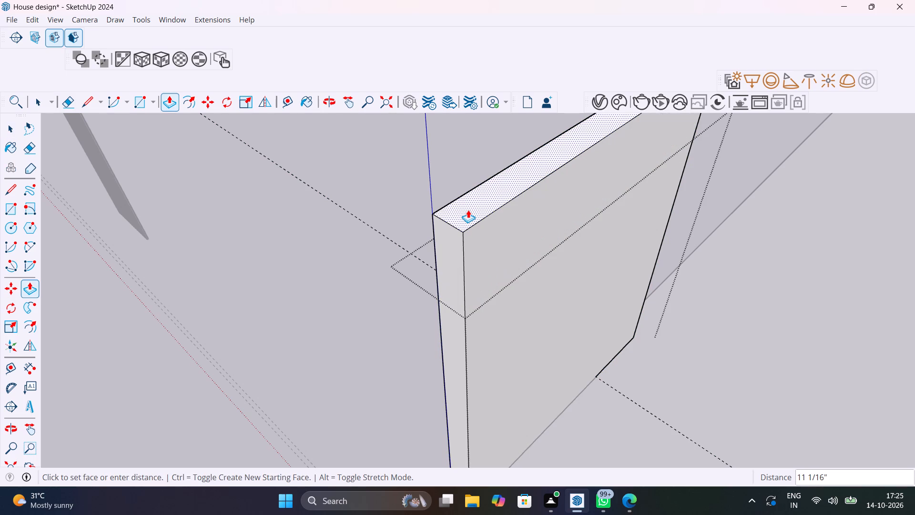
type("3'")
key("Return")
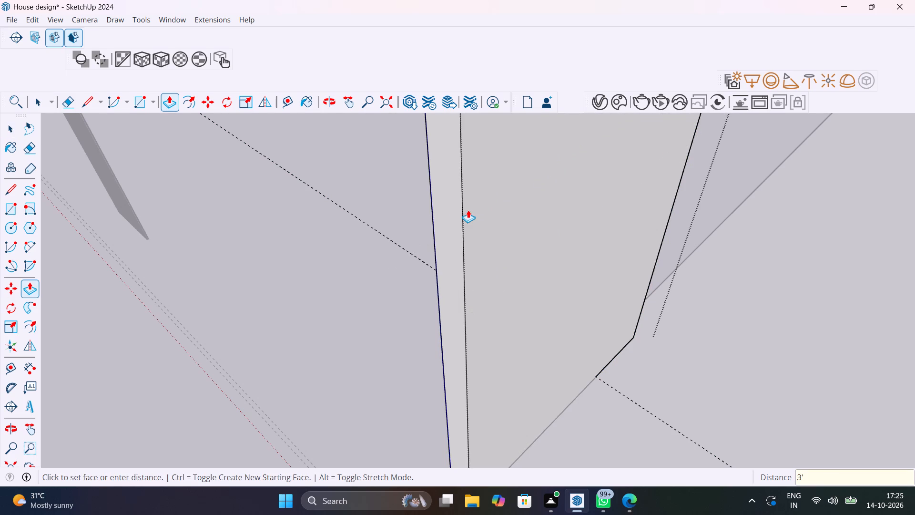
scroll(468, 209, "down", 20)
scroll(468, 209, "down", 1)
key("space")
left_click(428, 257)
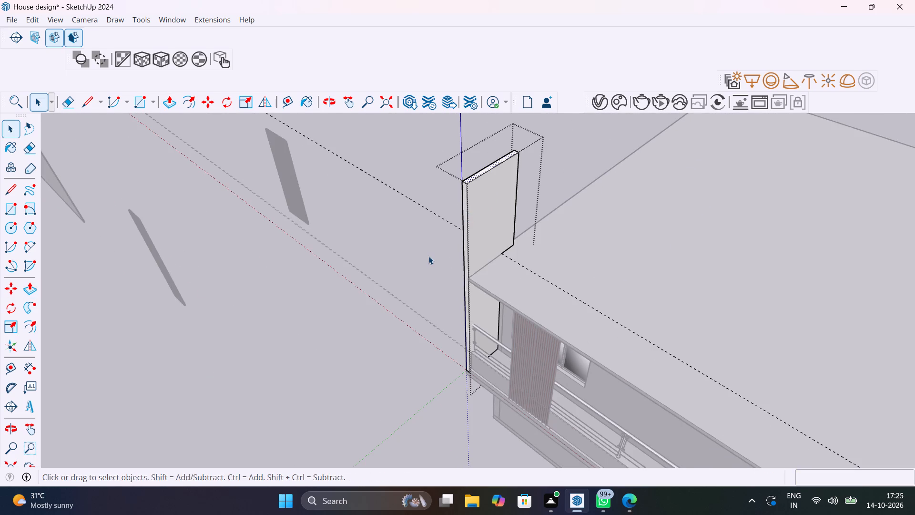
Measure the height of the corner wall's part above the roof along its inner vertical edge, without placing a dimension.
scroll(428, 256, "down", 1)
middle_click_drag(428, 256, 522, 173)
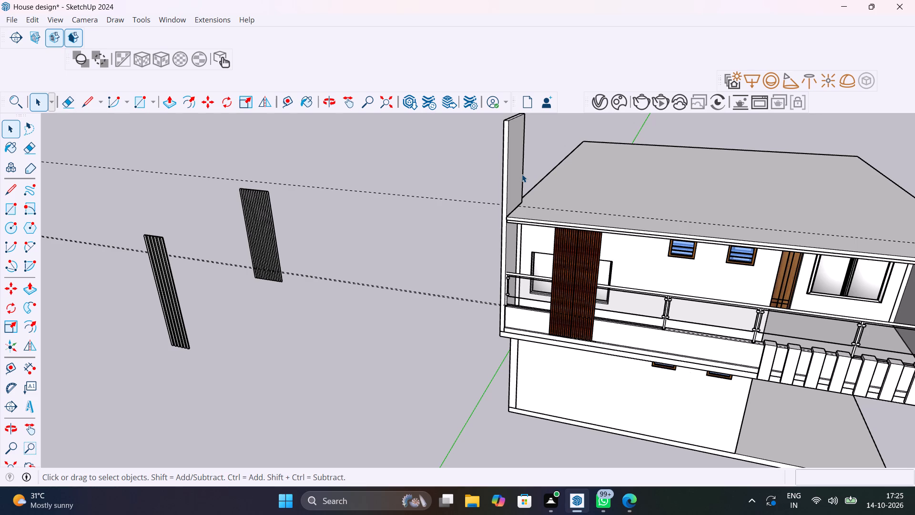
middle_click_drag(524, 181, 522, 304, "shift")
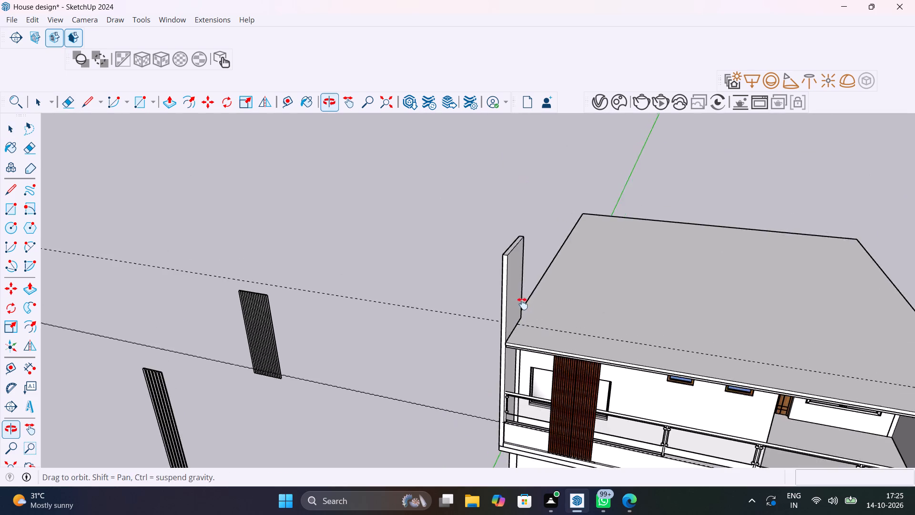
middle_click_drag(522, 304, 499, 274, "shift")
left_click(30, 367)
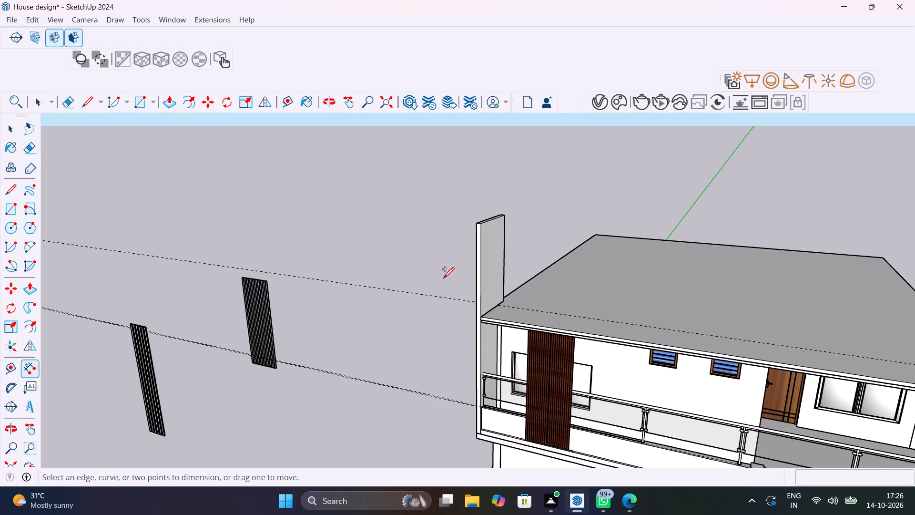
left_click(506, 298)
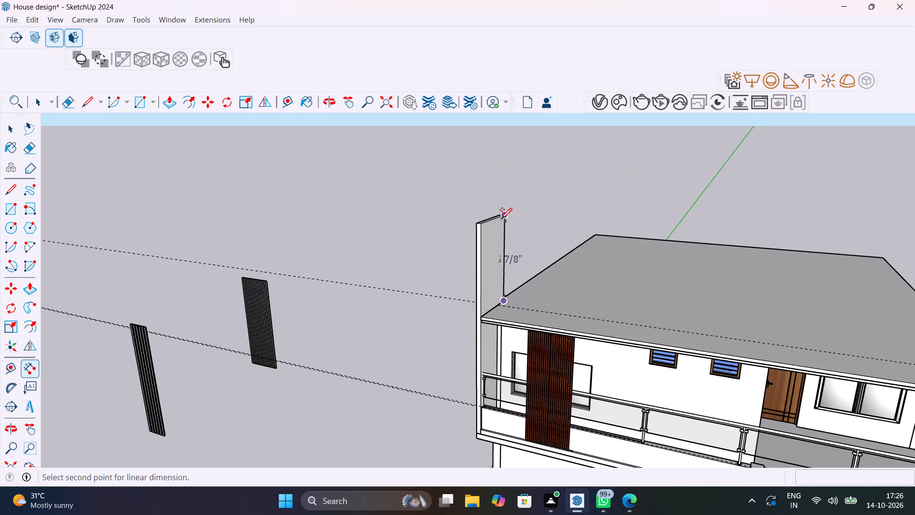
left_click(503, 216)
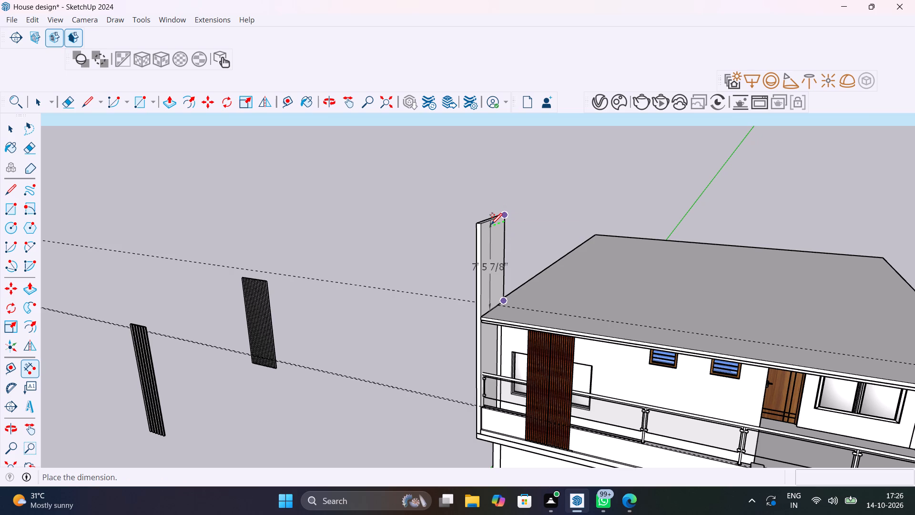
key("Escape")
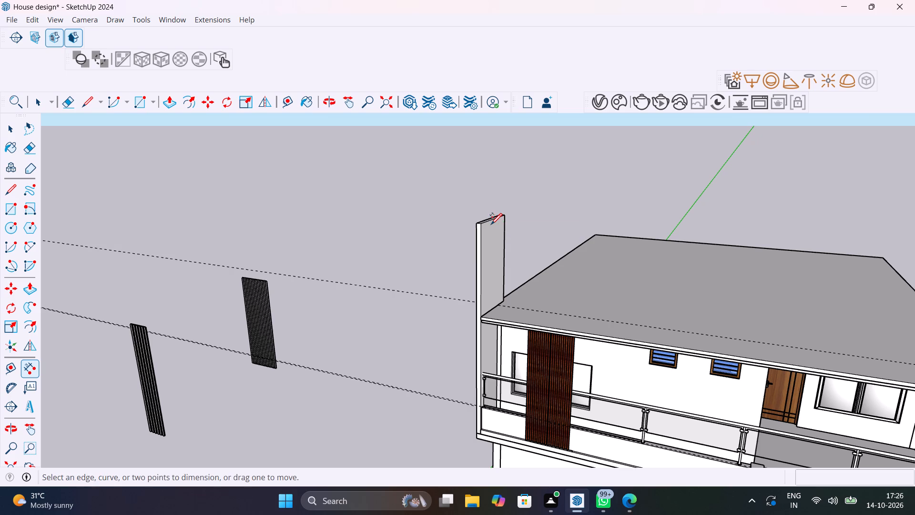
key("space")
Place a guide across the roof parallel to the corner wall, about 7' 10" from the wall's base.
scroll(515, 296, "down", 4)
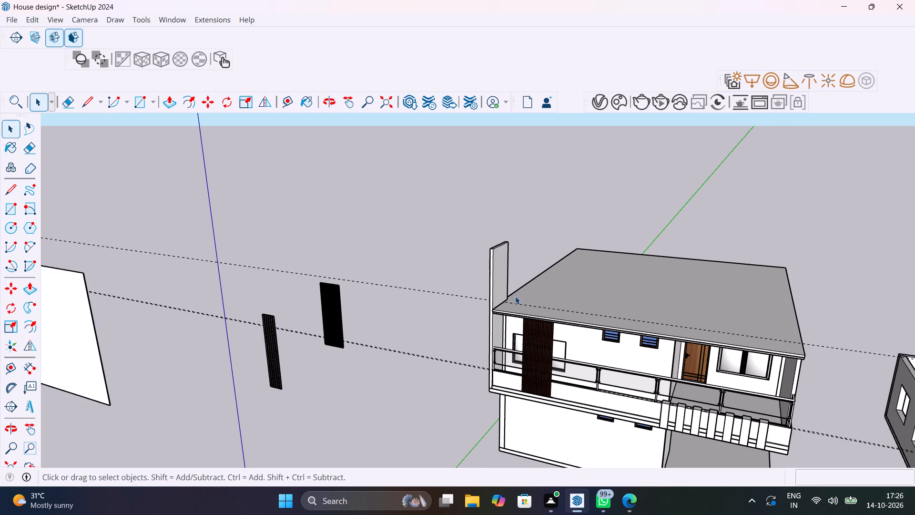
middle_click_drag(471, 290, 463, 290)
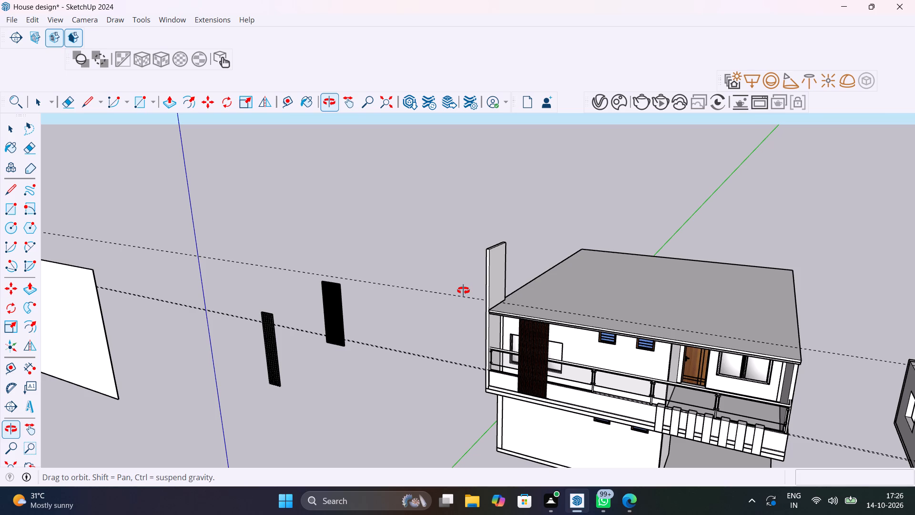
middle_click_drag(463, 290, 517, 367)
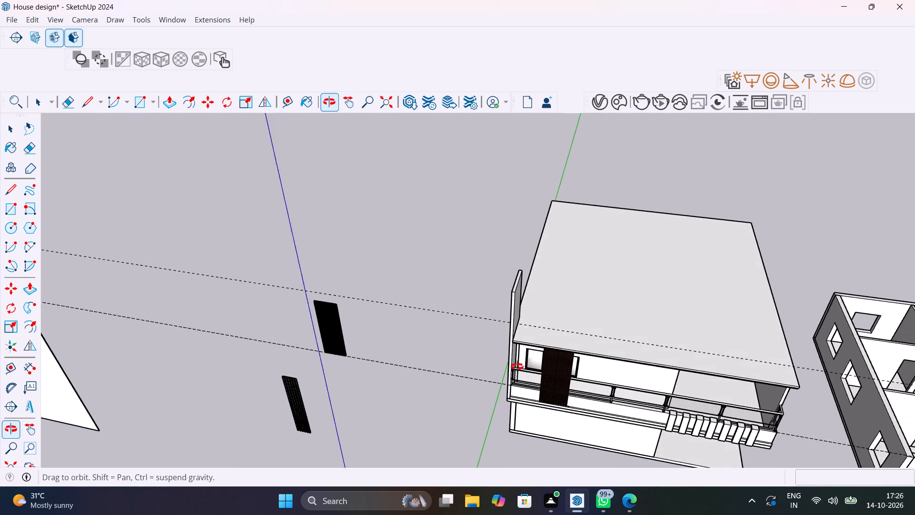
middle_click_drag(517, 367, 538, 331)
scroll(538, 331, "down", 1)
scroll(565, 319, "up", 11)
key("t")
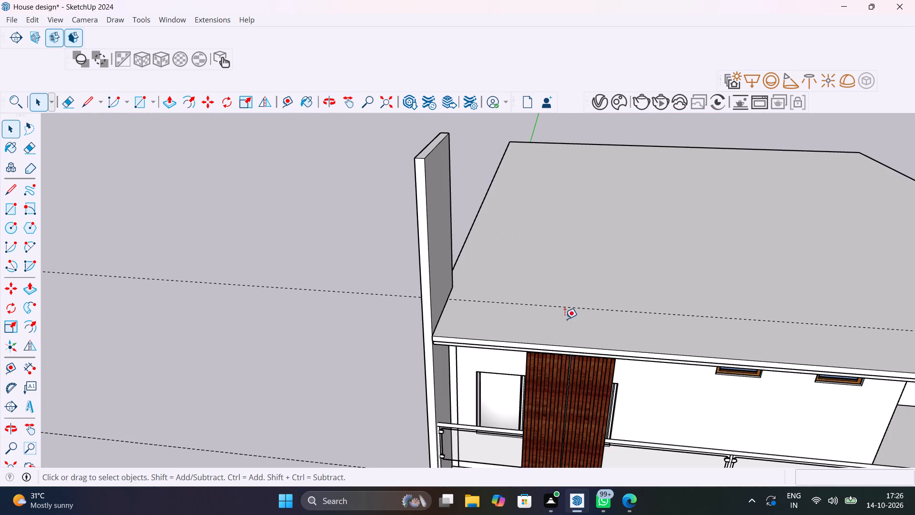
left_click(447, 306)
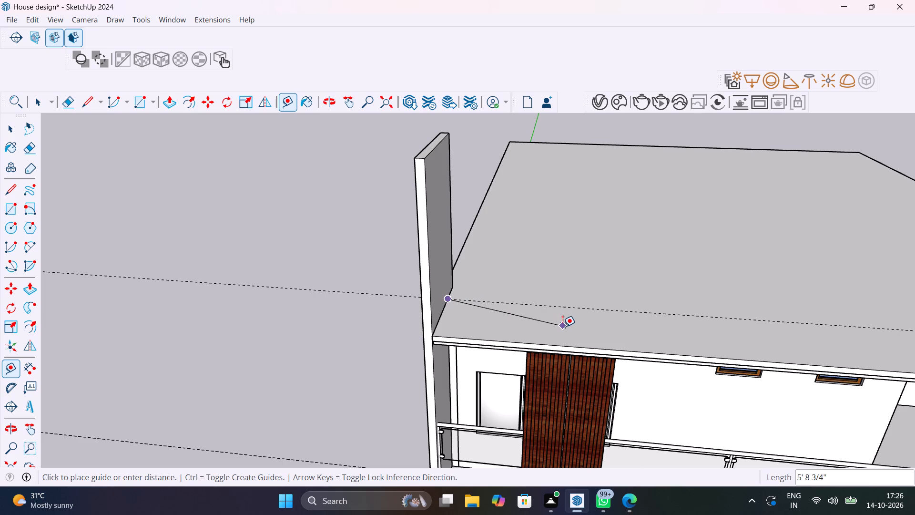
key("Escape")
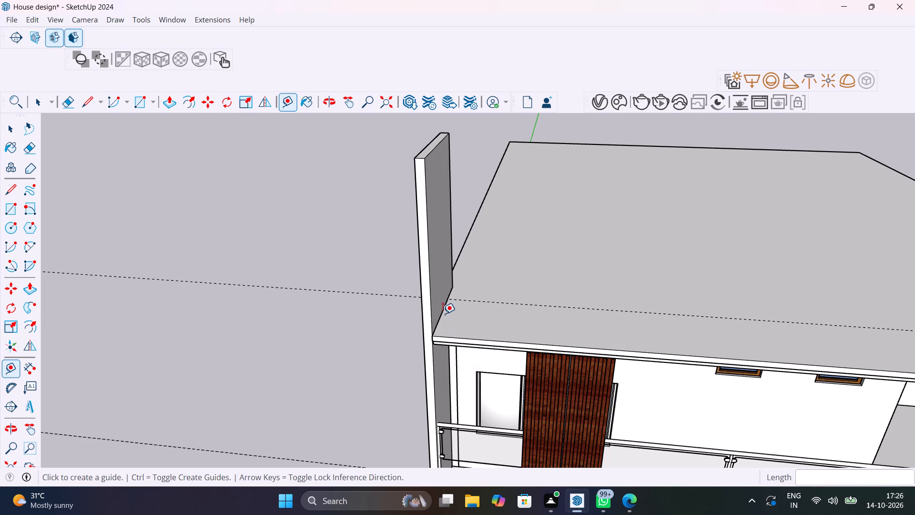
left_click(442, 317)
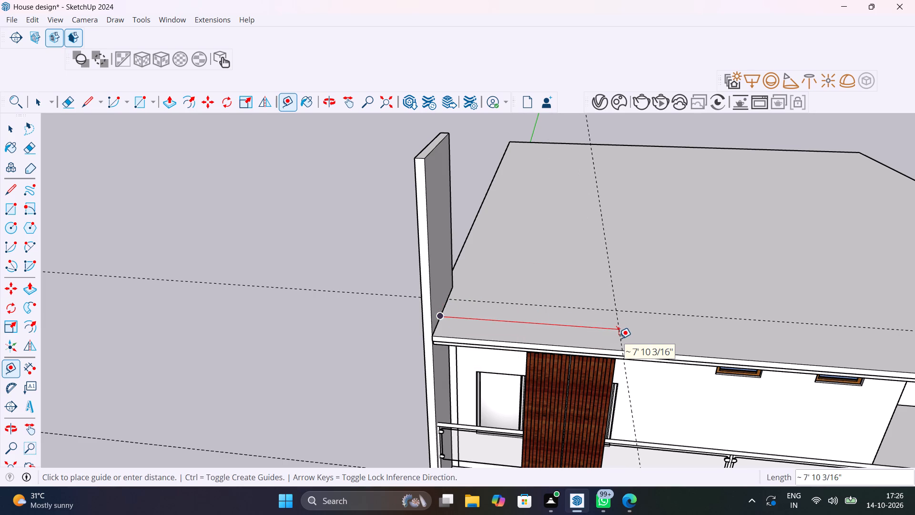
left_click(619, 339)
Place a guide on the roof parallel to its front edge, offset 4.5" inward from that edge.
left_click(581, 345)
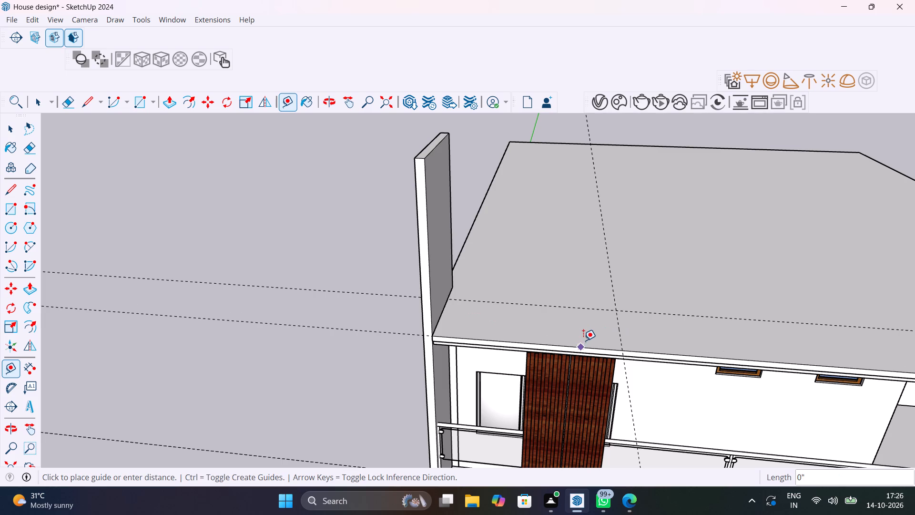
scroll(584, 338, "up", 4)
middle_click_drag(584, 338, 582, 354)
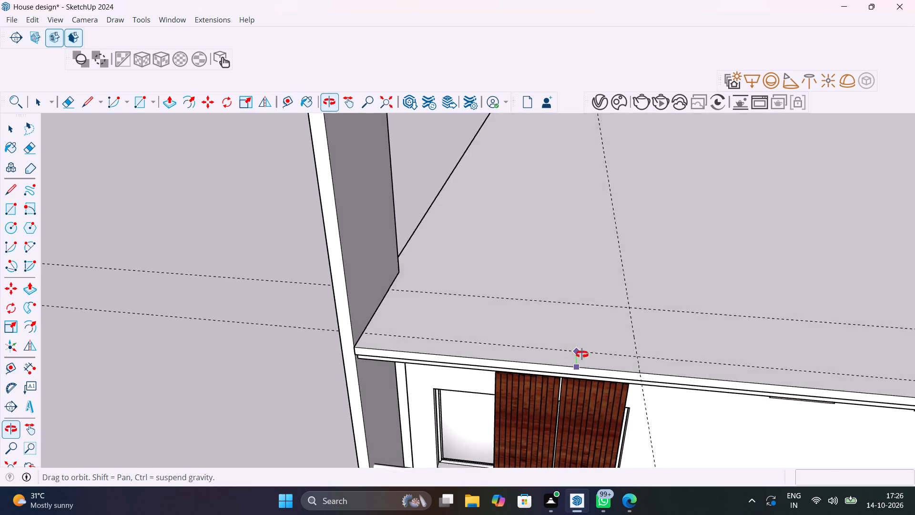
middle_click_drag(582, 354, 576, 387)
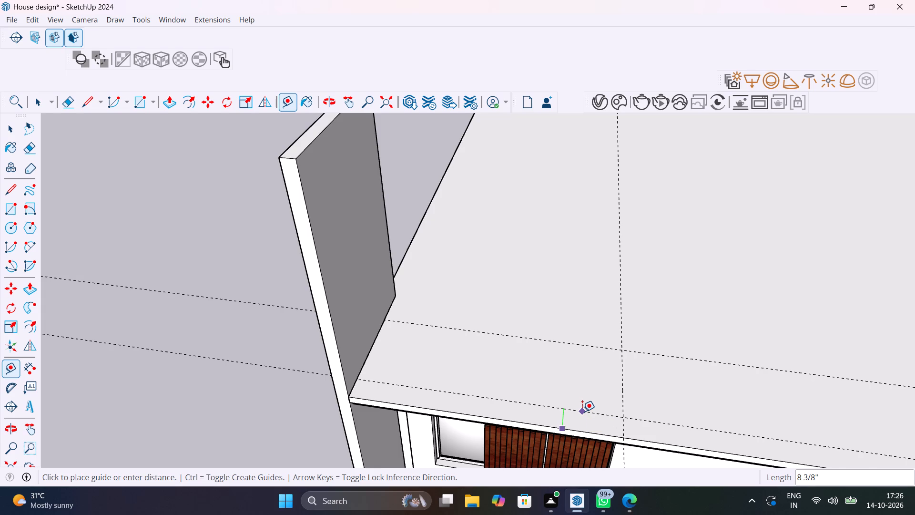
scroll(582, 412, "down", 4)
middle_click_drag(582, 412, 612, 323)
scroll(582, 412, "down", 1)
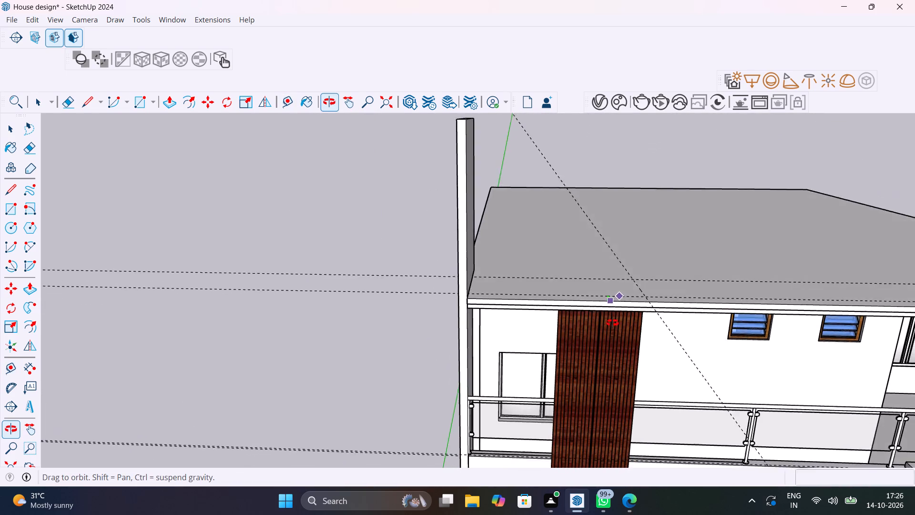
middle_click_drag(612, 323, 606, 312)
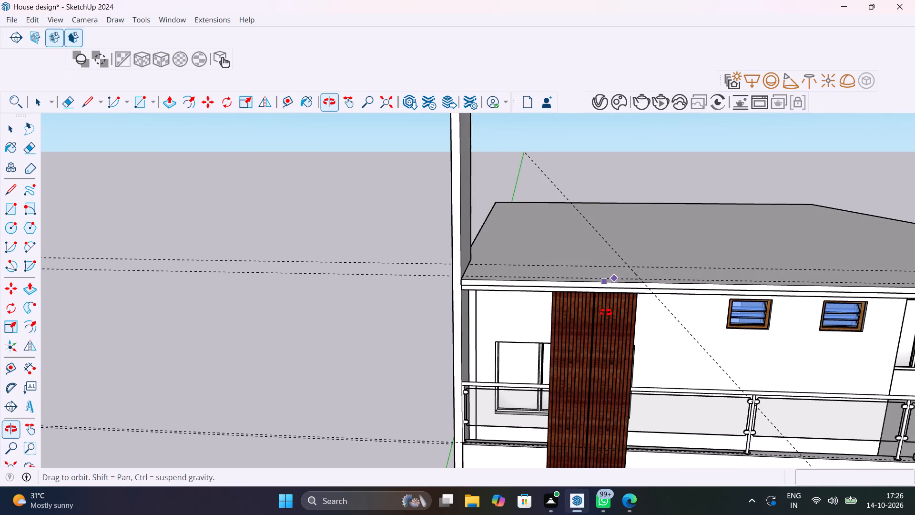
middle_click_drag(606, 312, 592, 343)
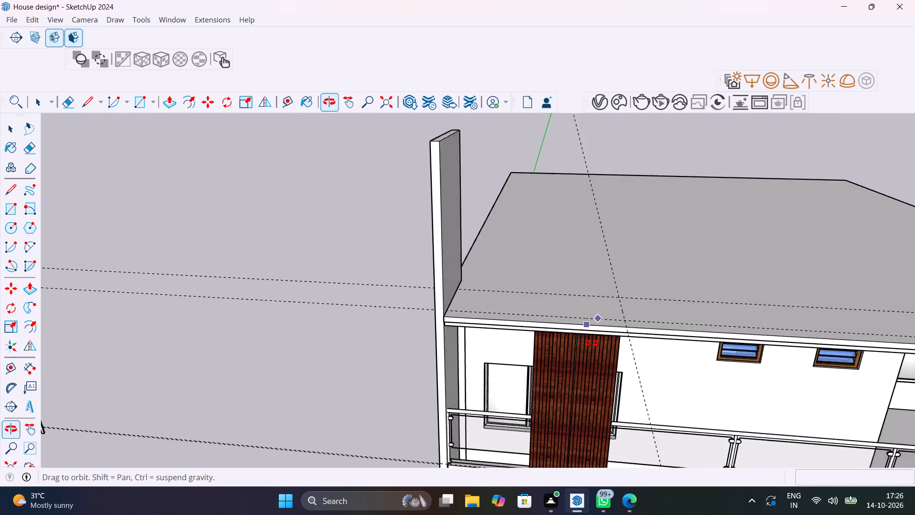
middle_click_drag(592, 343, 586, 401)
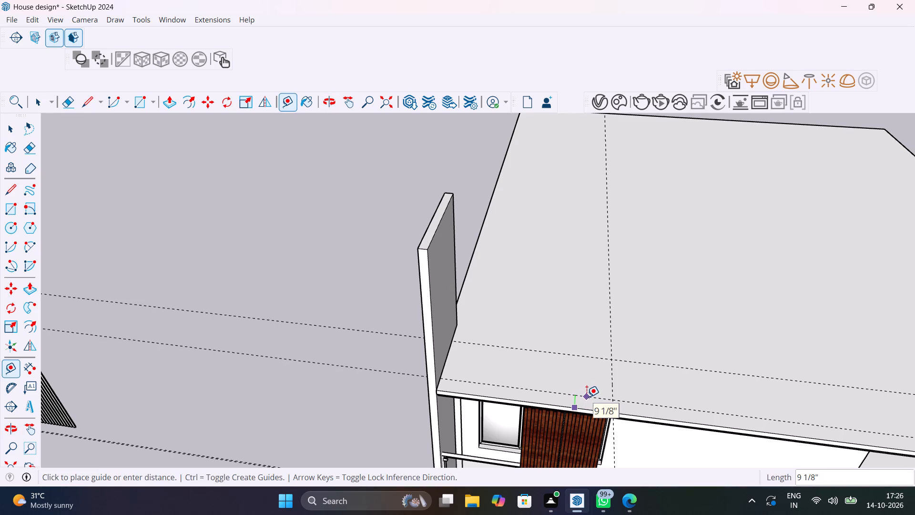
type("4.5\"")
key("Return")
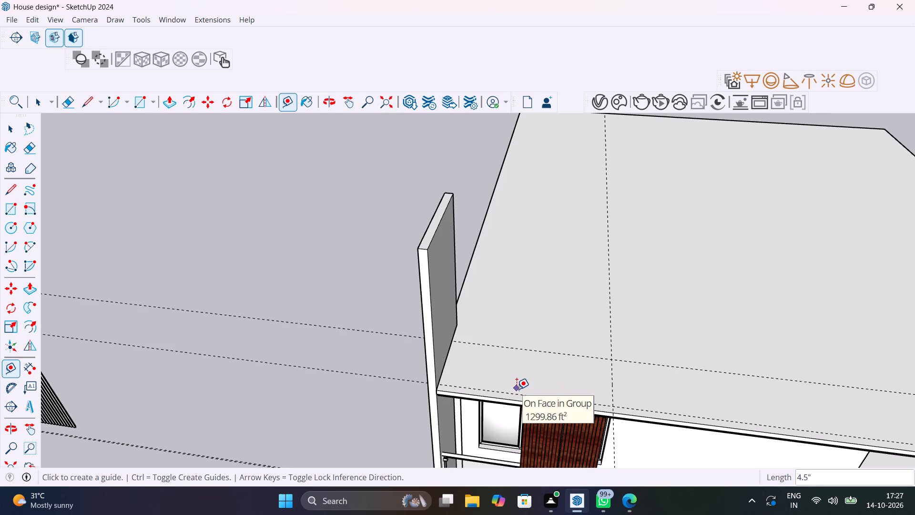
Add a second guide on the roof parallel to its front edge, offset 1" inward.
scroll(517, 389, "up", 9)
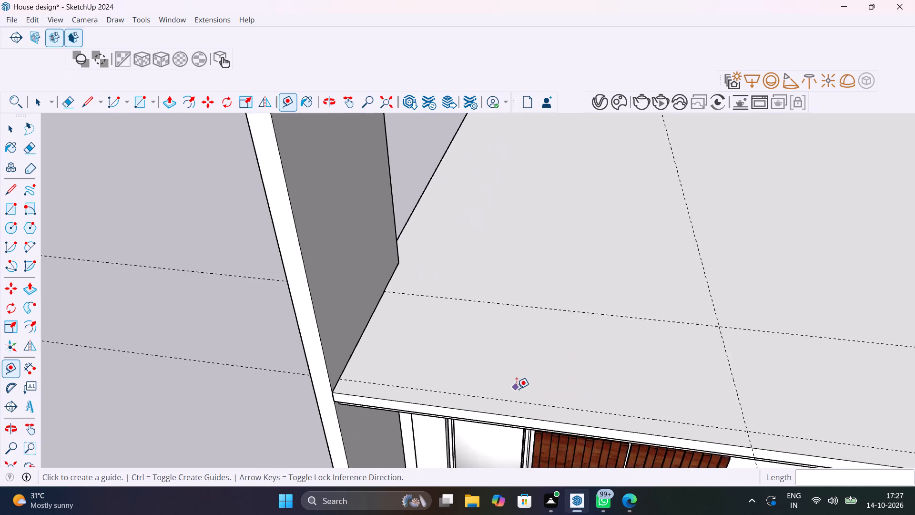
middle_click_drag(517, 388, 575, 299, "shift")
scroll(491, 320, "up", 4)
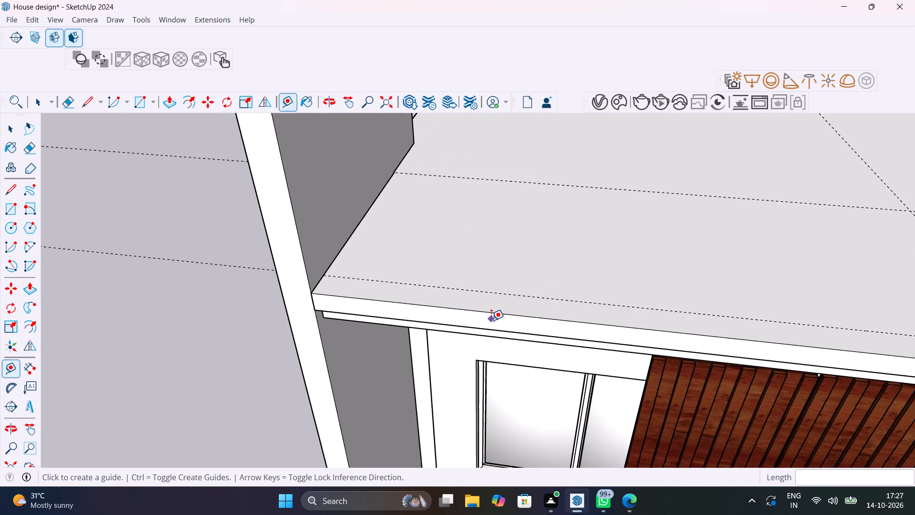
scroll(491, 321, "up", 1)
middle_click_drag(491, 319, 487, 360)
scroll(487, 352, "up", 4)
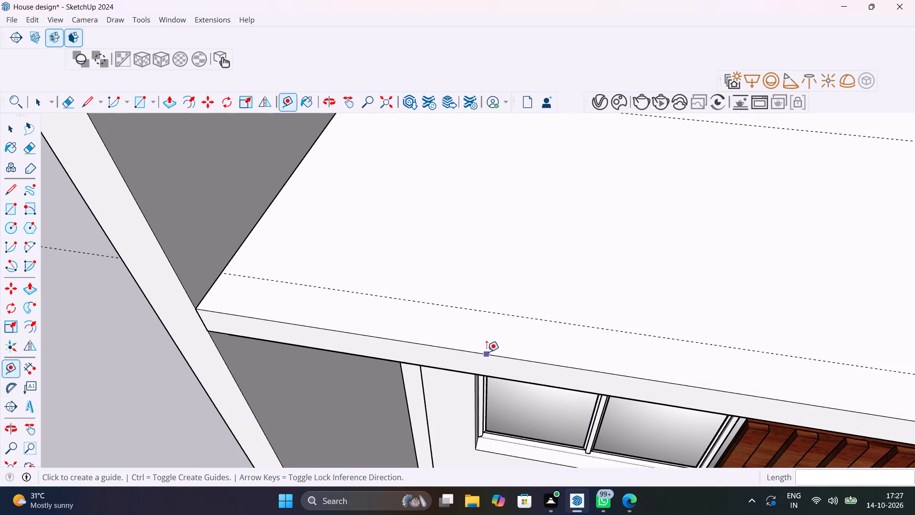
left_click(487, 351)
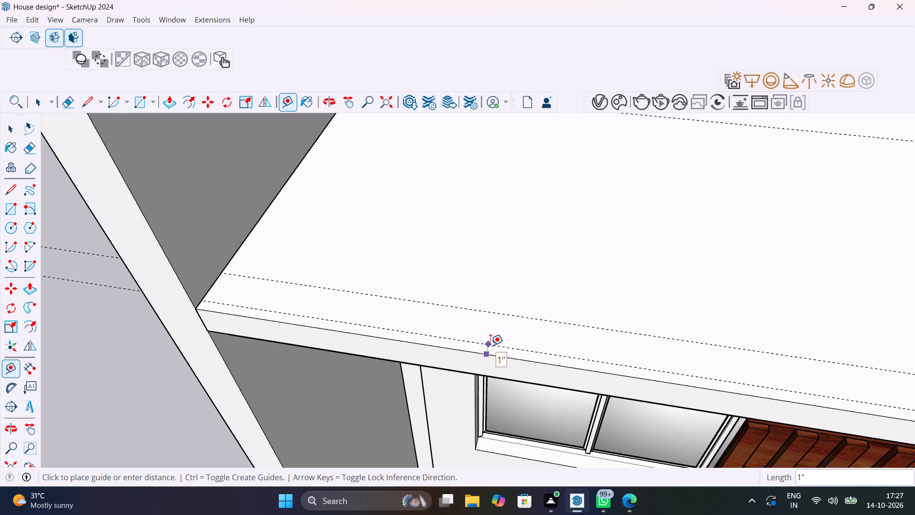
type("1\"")
key("Return")
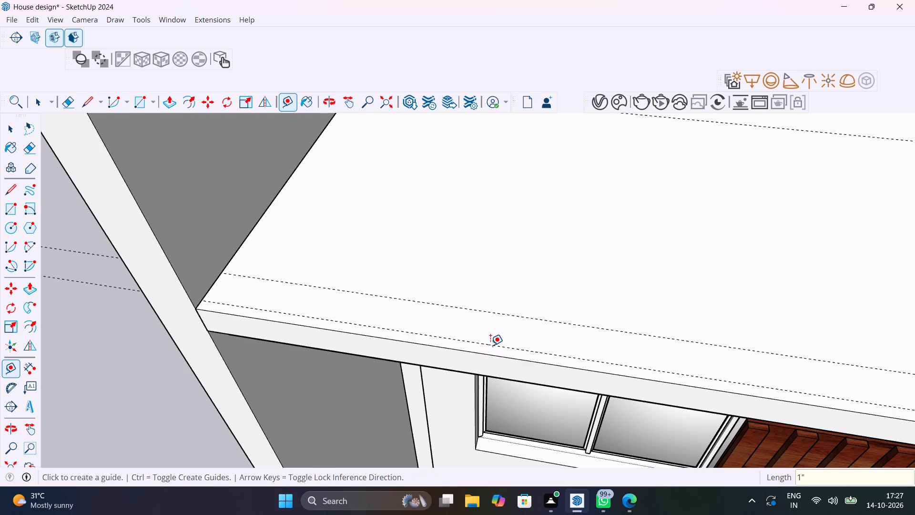
Draw a 33' 2" by 1" rectangle on the roof between its front edge and the 1" guide.
scroll(490, 345, "down", 17)
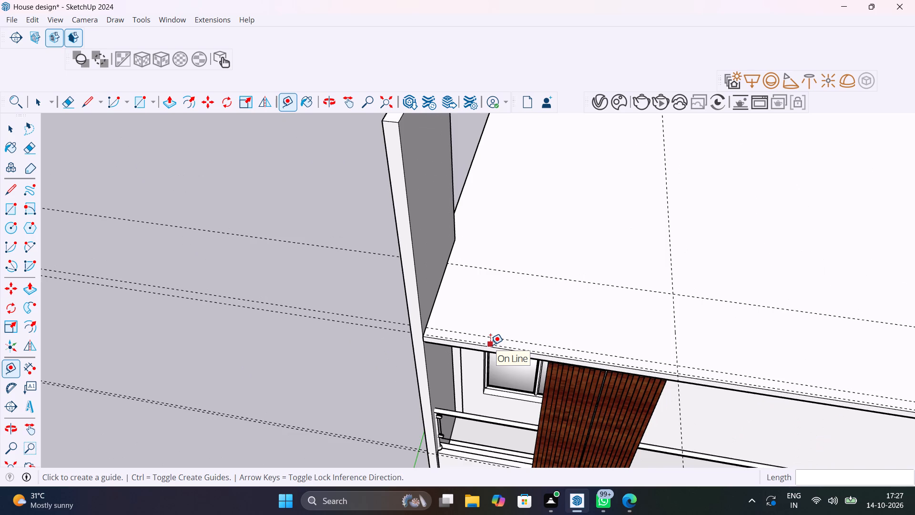
scroll(490, 345, "down", 13)
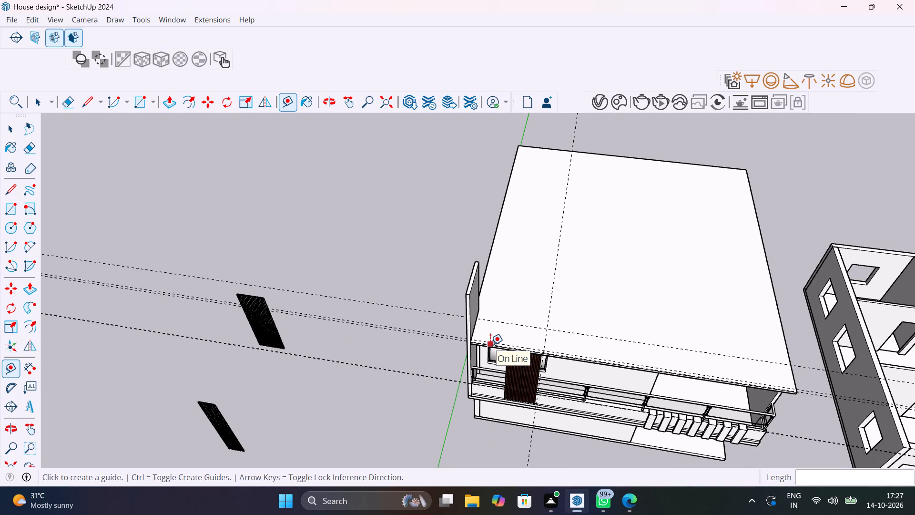
scroll(490, 345, "up", 2)
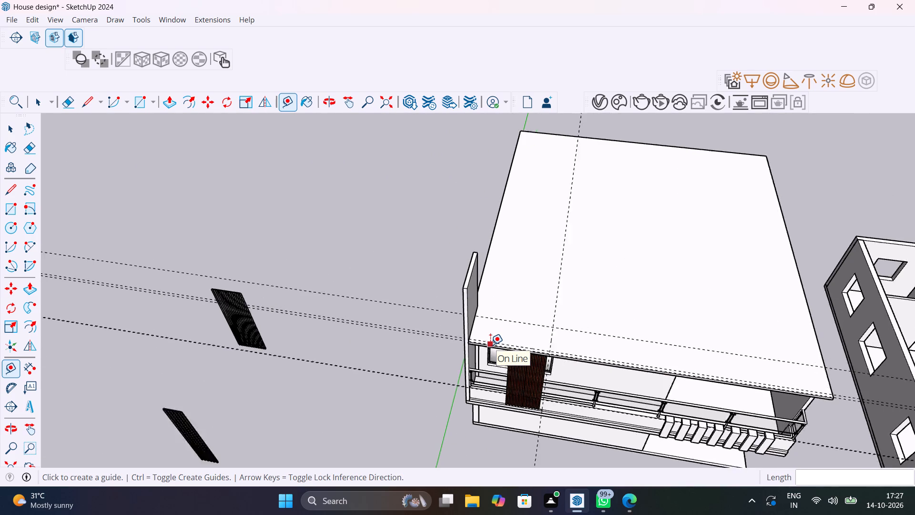
scroll(490, 345, "up", 14)
key("r")
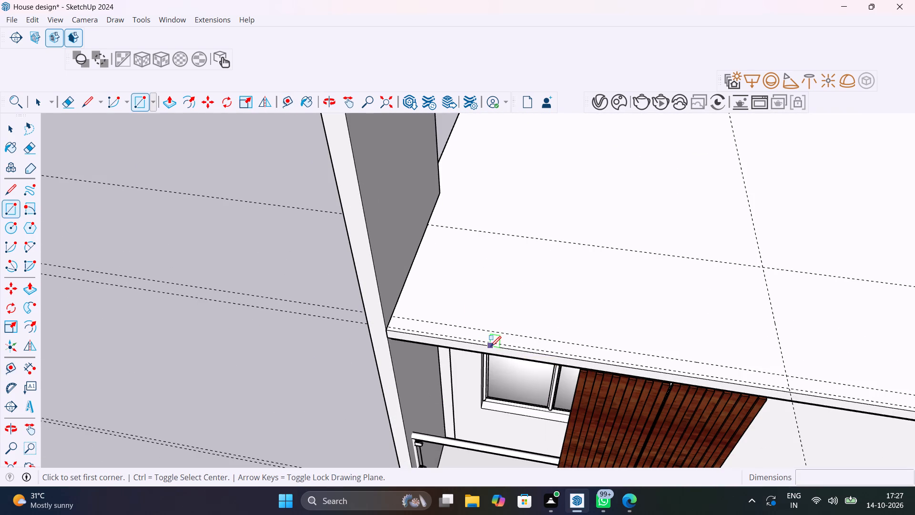
scroll(432, 328, "up", 16)
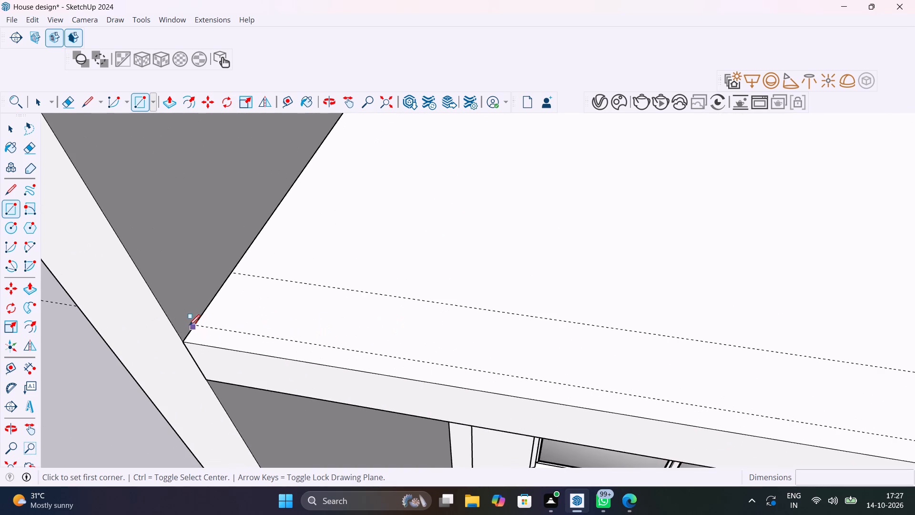
left_click(196, 325)
scroll(391, 414, "down", 13)
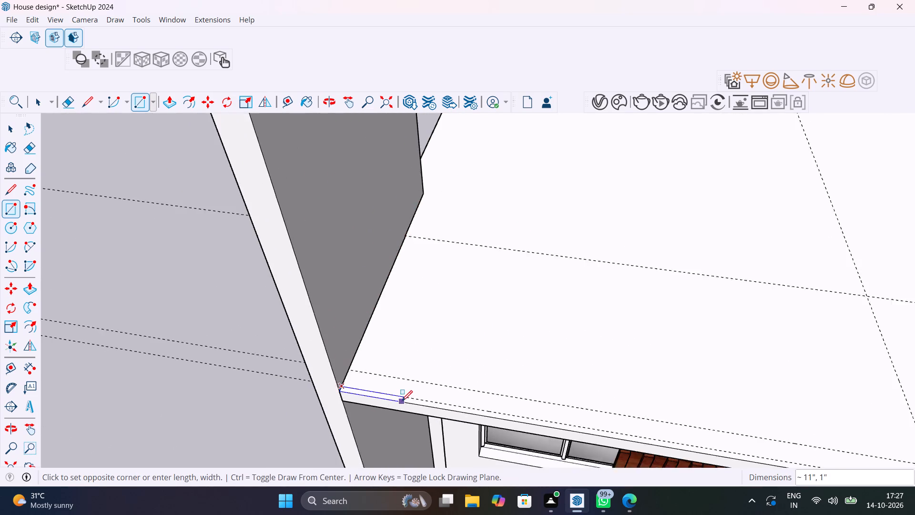
scroll(402, 401, "down", 8)
scroll(427, 399, "down", 1, "shift")
middle_click_drag(427, 397, 345, 335, "shift")
scroll(458, 361, "down", 9)
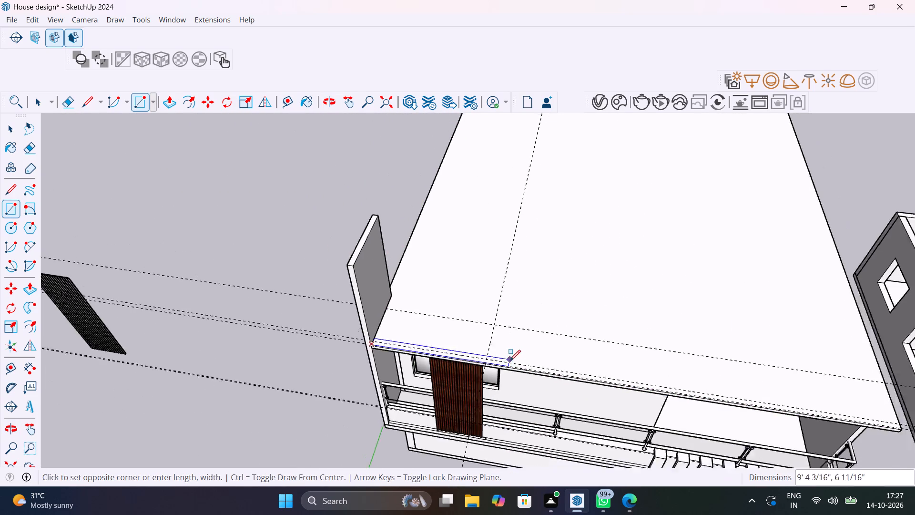
scroll(510, 360, "down", 2)
scroll(747, 402, "up", 19)
scroll(728, 395, "down", 2)
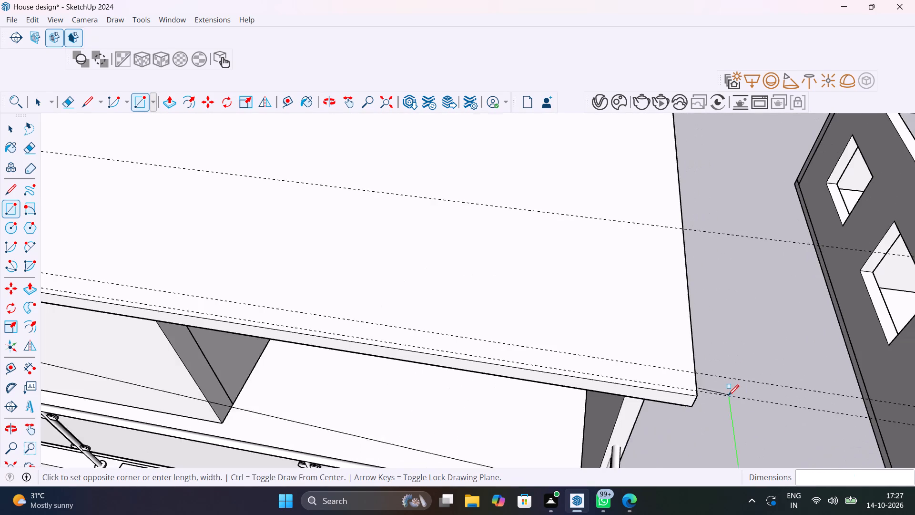
scroll(728, 395, "down", 7)
scroll(709, 393, "up", 15)
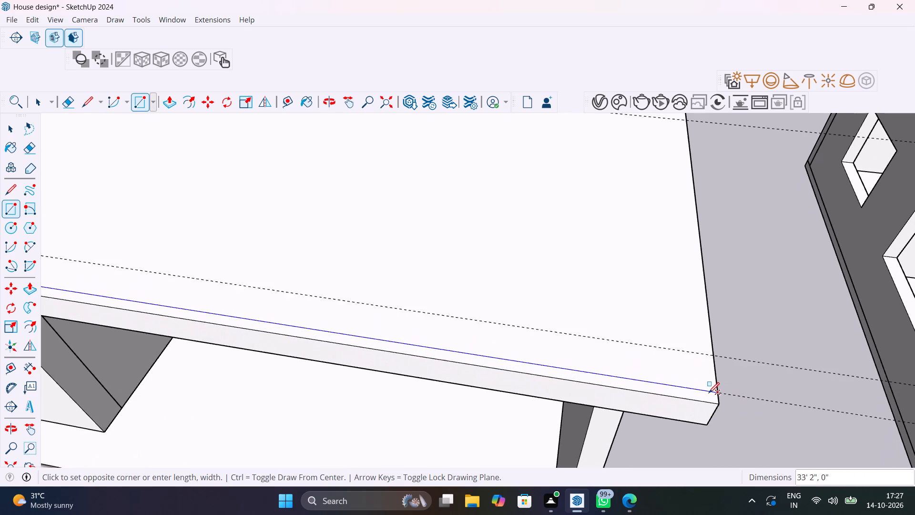
scroll(709, 393, "up", 6)
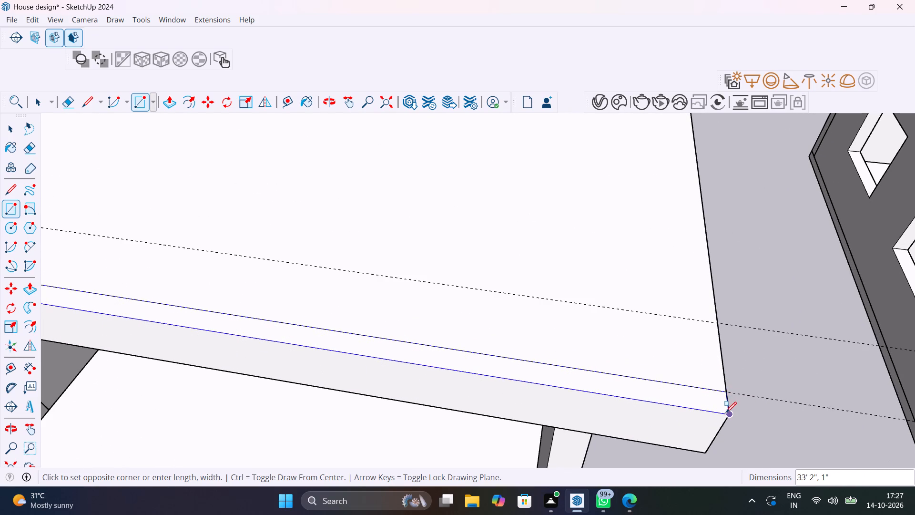
left_click(726, 413)
Push/Pull the thin strip along the roof's front edge upward, trying 1" and 2" before settling on 3".
scroll(707, 406, "down", 20)
scroll(707, 406, "down", 10)
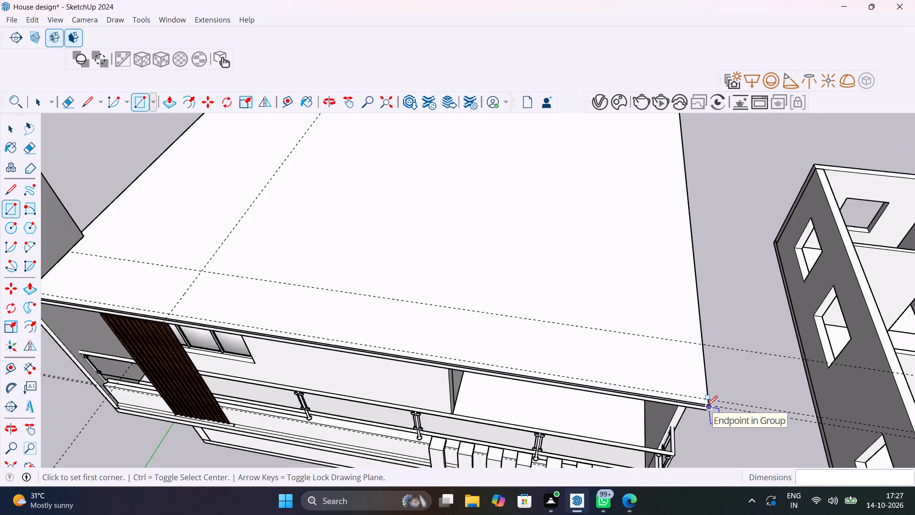
scroll(707, 406, "down", 6)
scroll(344, 342, "up", 15)
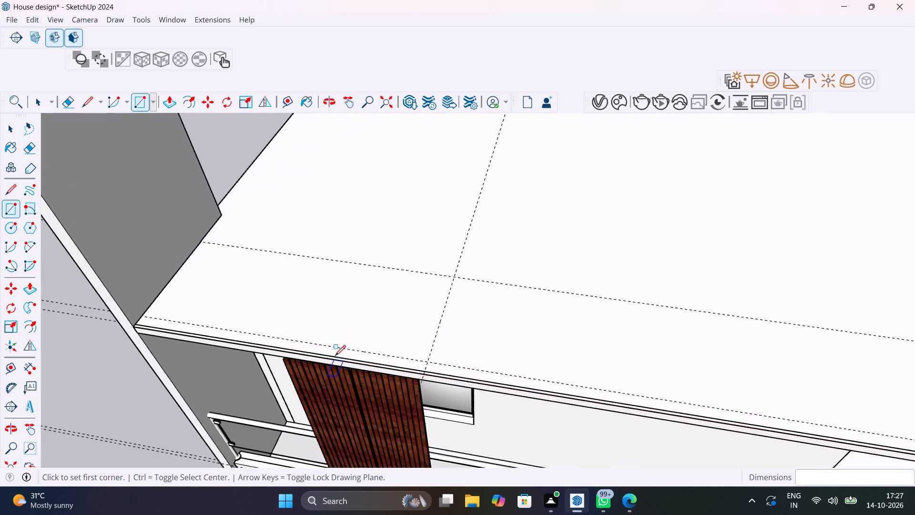
scroll(335, 356, "up", 10)
key("p")
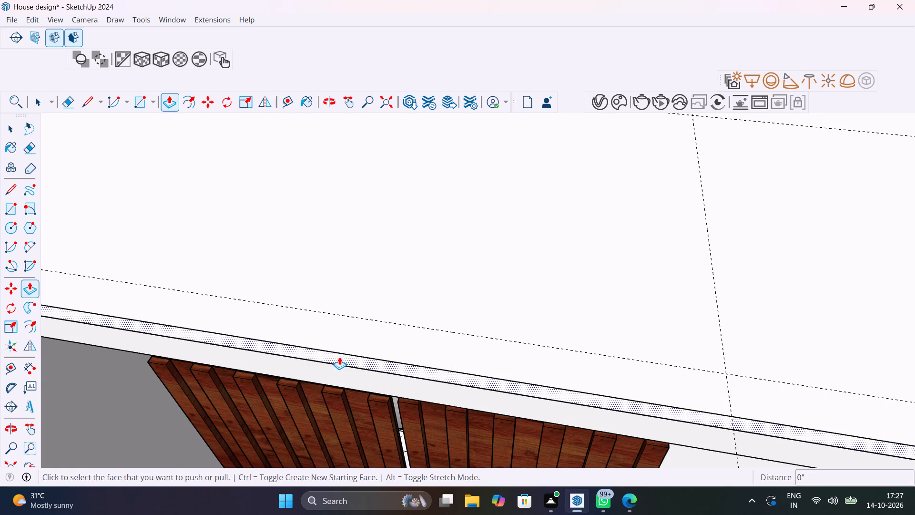
left_click(340, 356)
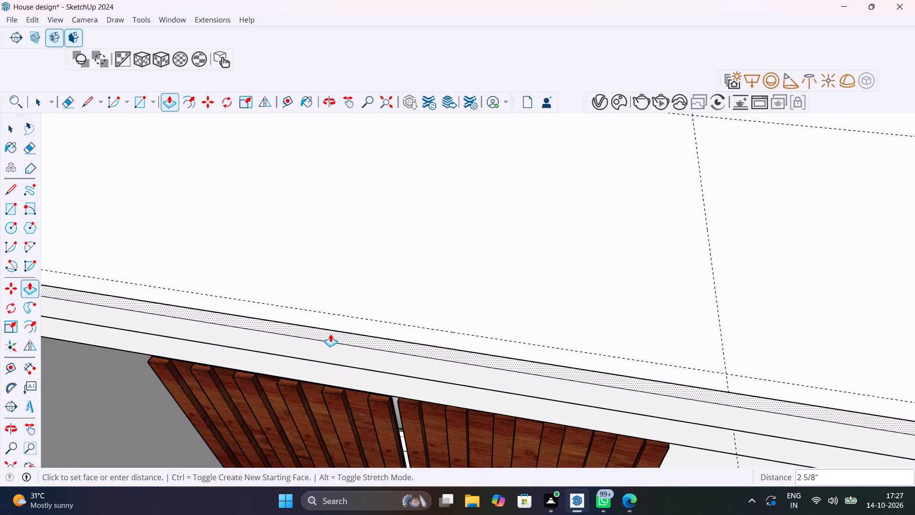
middle_click_drag(330, 333, 403, 252)
type("1\"")
key("Return")
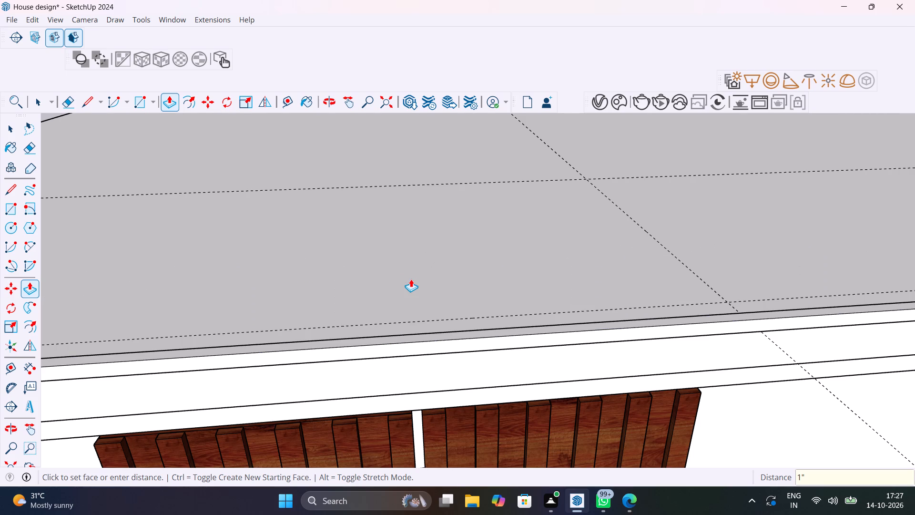
type("2\"")
key("Return")
type("3\"")
key("Return")
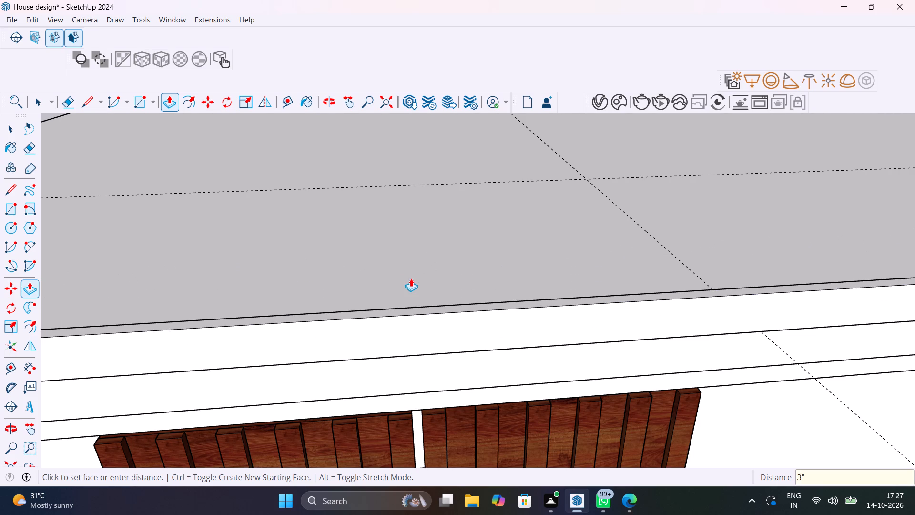
scroll(411, 278, "down", 20)
scroll(411, 278, "down", 3)
key("space")
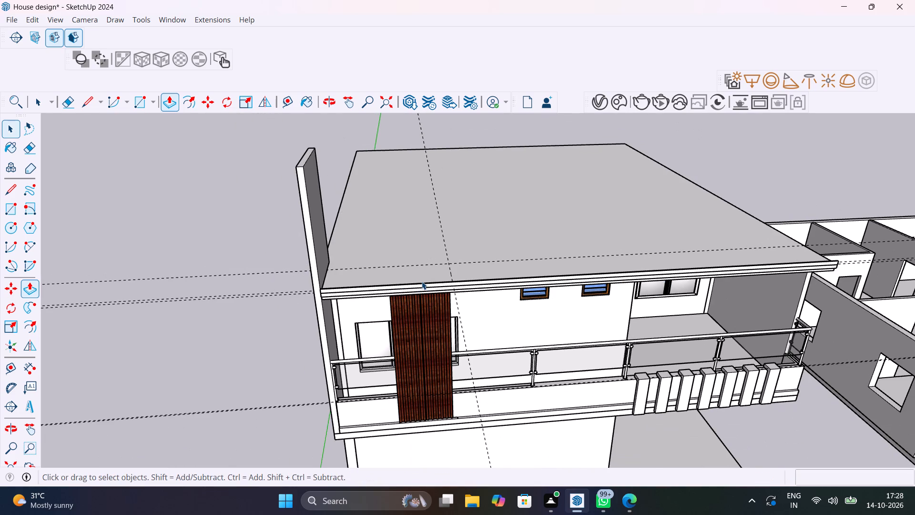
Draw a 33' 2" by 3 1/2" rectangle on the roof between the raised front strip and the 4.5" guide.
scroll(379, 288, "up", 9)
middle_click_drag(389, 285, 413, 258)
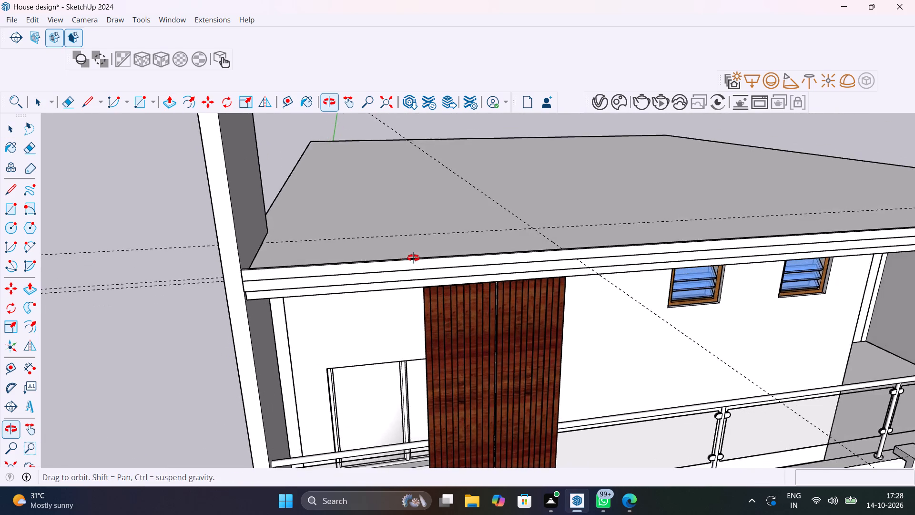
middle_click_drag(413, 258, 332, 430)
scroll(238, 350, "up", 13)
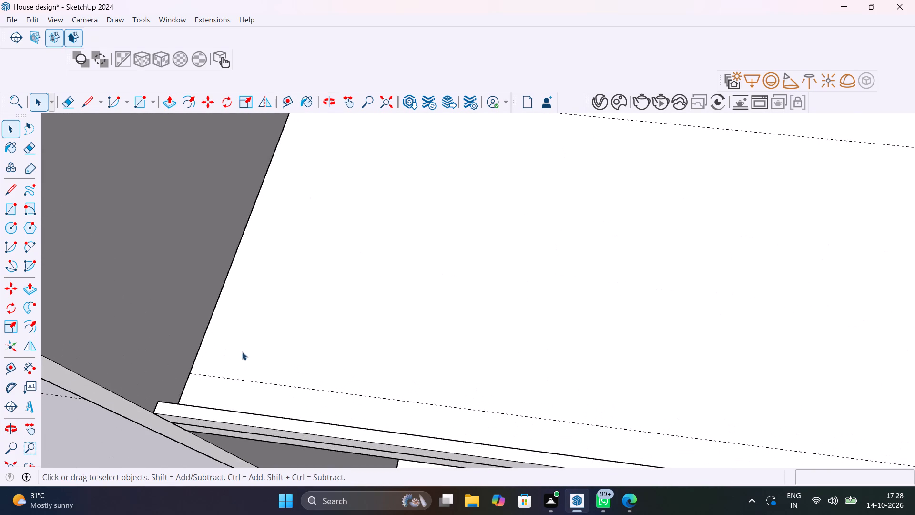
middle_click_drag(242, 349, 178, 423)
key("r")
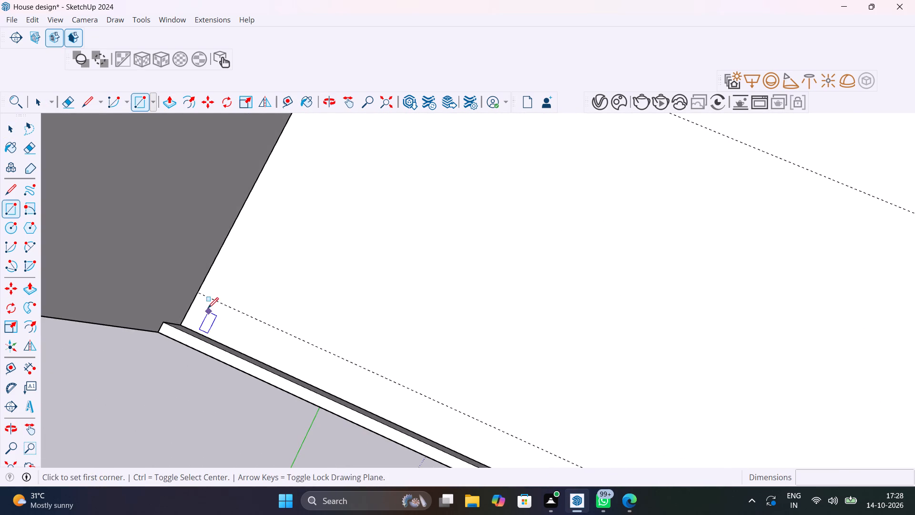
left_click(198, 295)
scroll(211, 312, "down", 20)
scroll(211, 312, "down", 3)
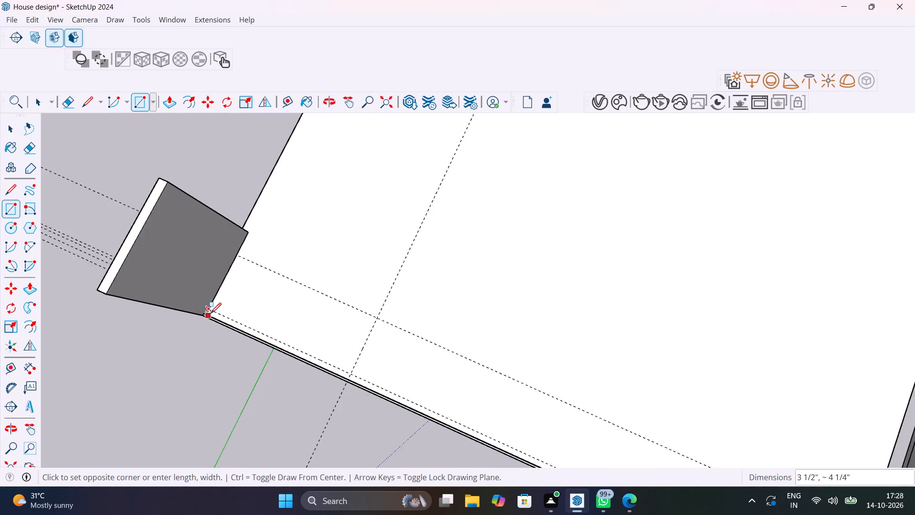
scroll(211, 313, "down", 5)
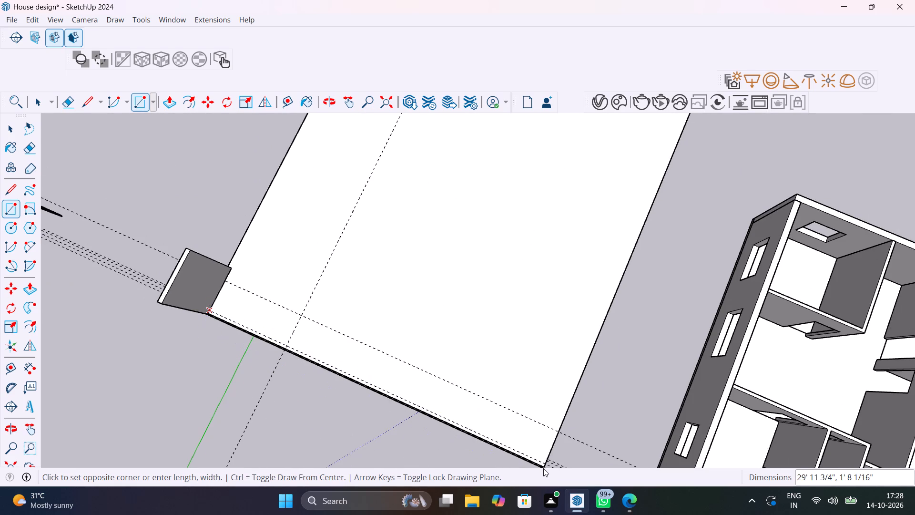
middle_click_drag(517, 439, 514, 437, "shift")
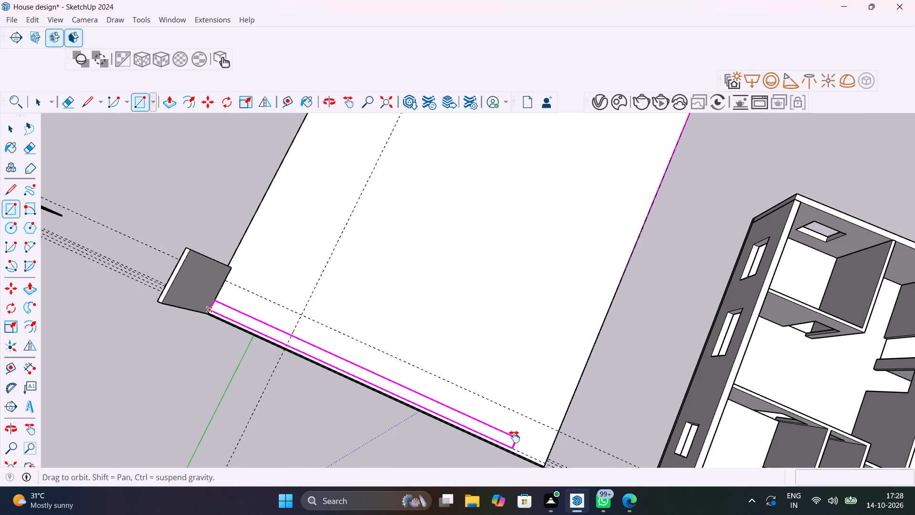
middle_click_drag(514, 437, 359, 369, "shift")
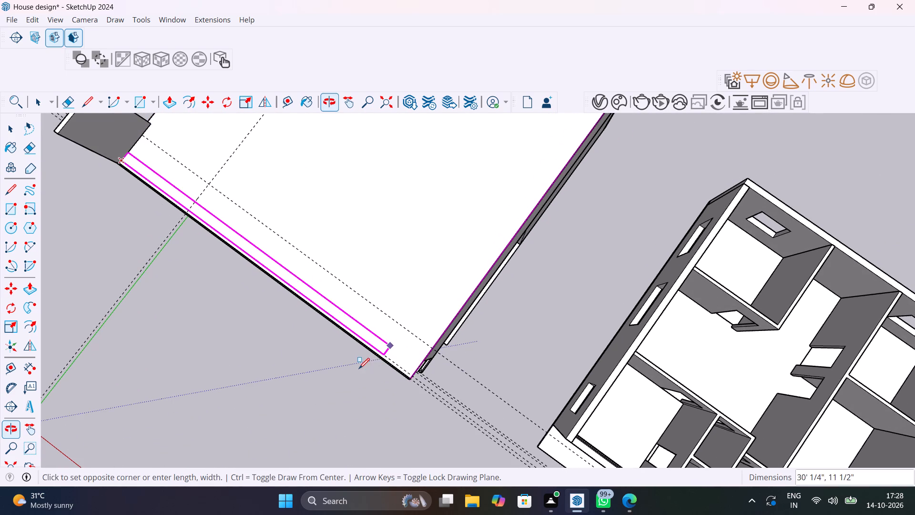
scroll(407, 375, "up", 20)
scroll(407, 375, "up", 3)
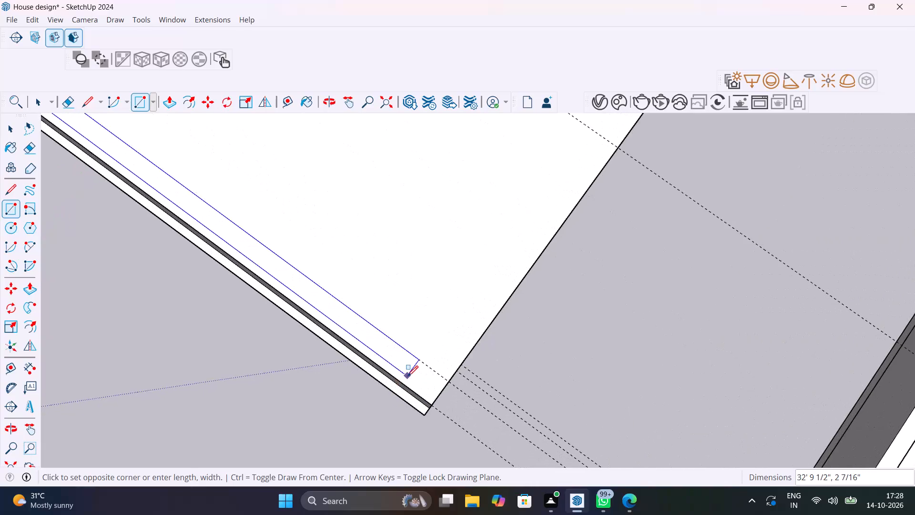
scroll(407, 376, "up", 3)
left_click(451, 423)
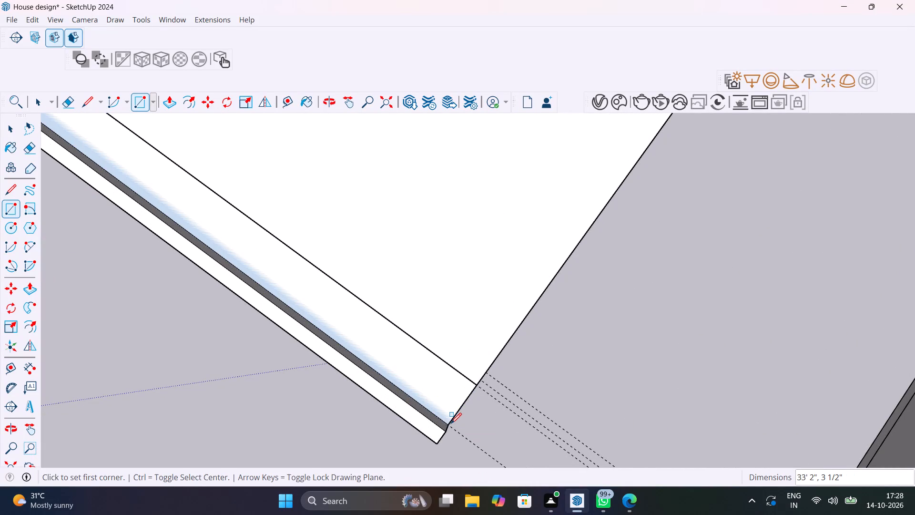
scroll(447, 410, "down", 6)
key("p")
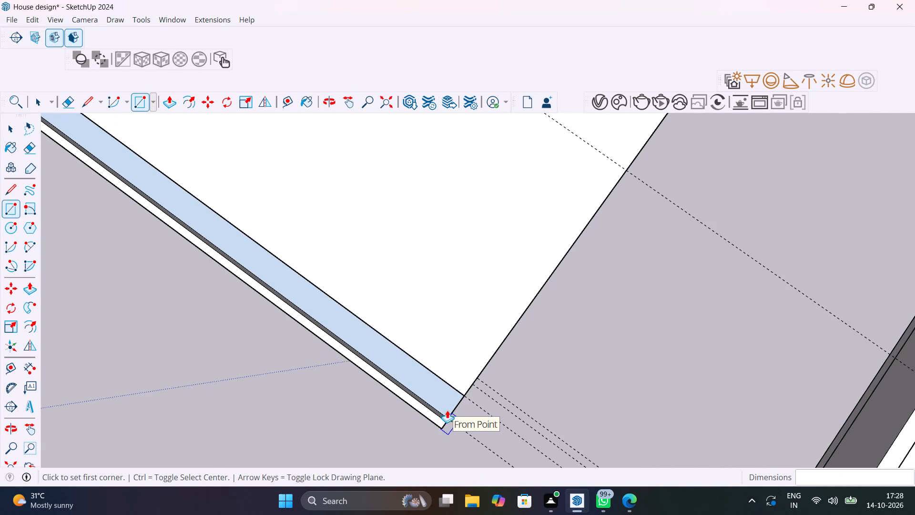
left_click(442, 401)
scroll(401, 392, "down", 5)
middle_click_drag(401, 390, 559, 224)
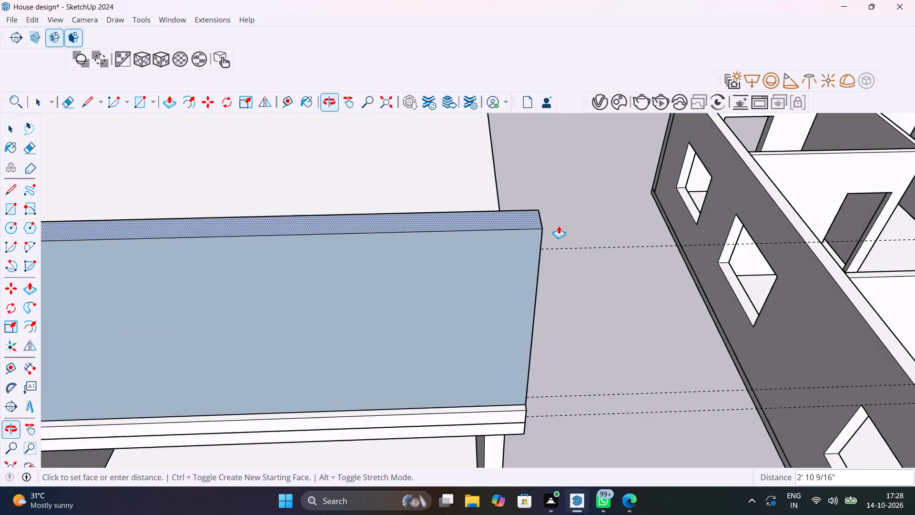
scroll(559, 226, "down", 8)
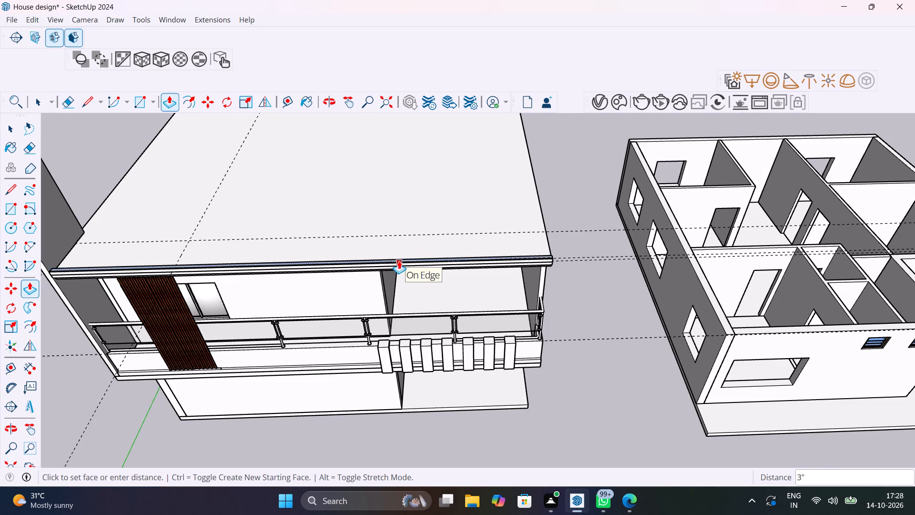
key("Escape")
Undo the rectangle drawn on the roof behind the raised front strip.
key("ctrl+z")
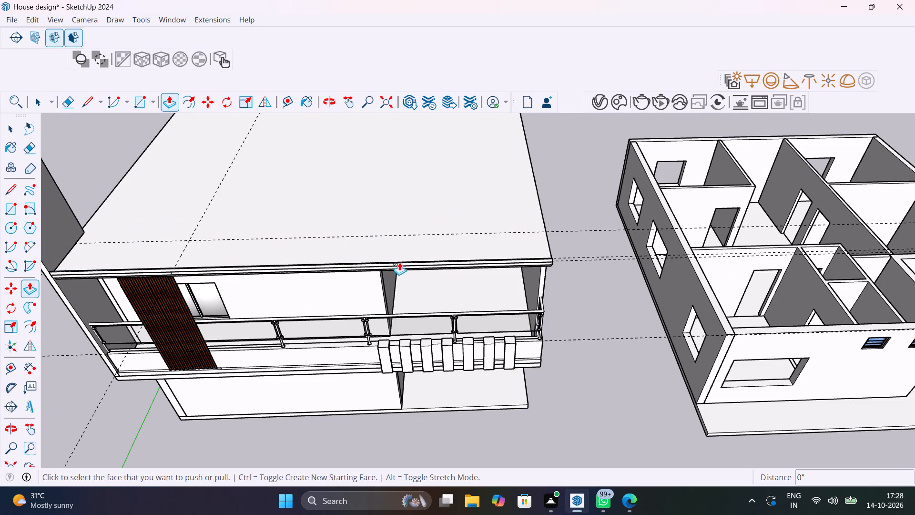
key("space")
Place a guide on the roof parallel to the side edge opposite the corner wall, offset 4.5" inward.
middle_click_drag(545, 302, 262, 337)
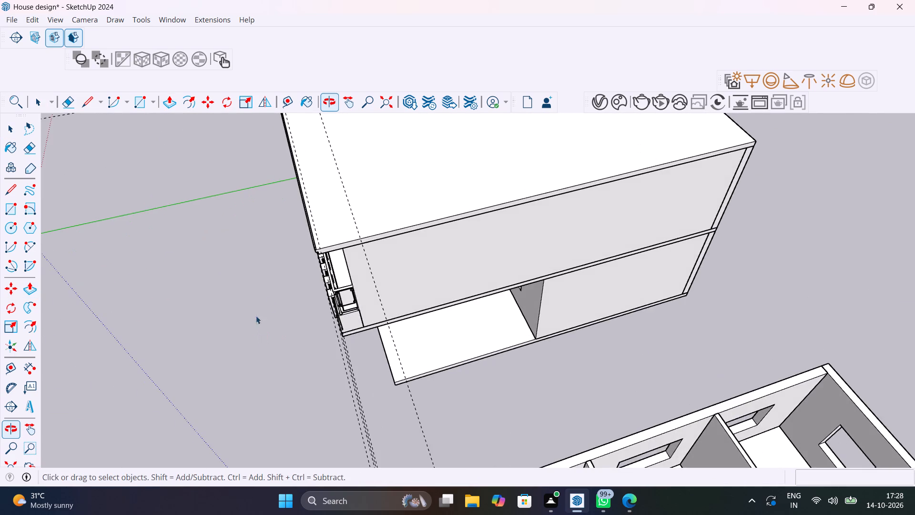
scroll(314, 242, "up", 18)
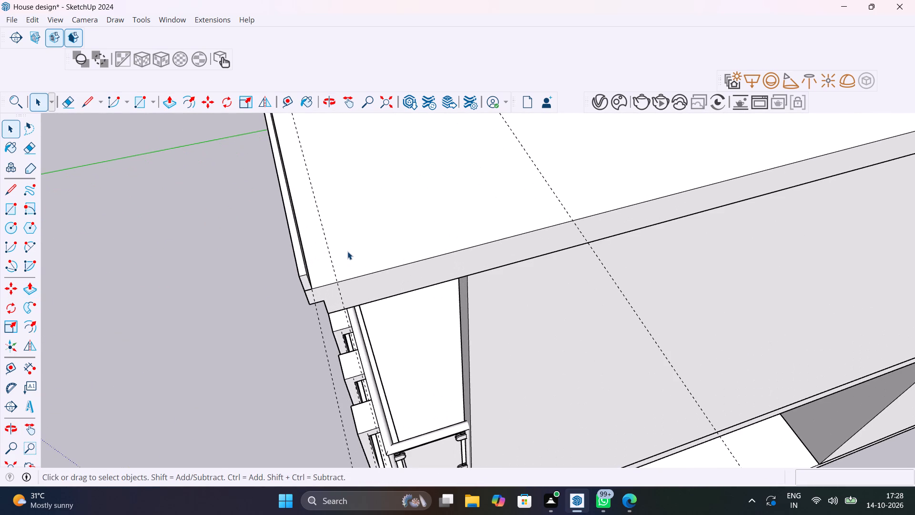
key("t")
left_click(368, 270)
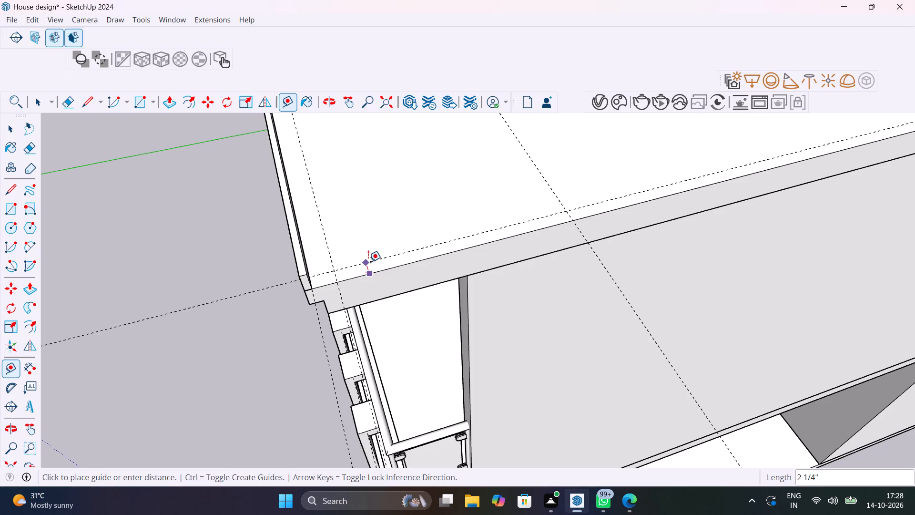
type("4.5\"")
key("Return")
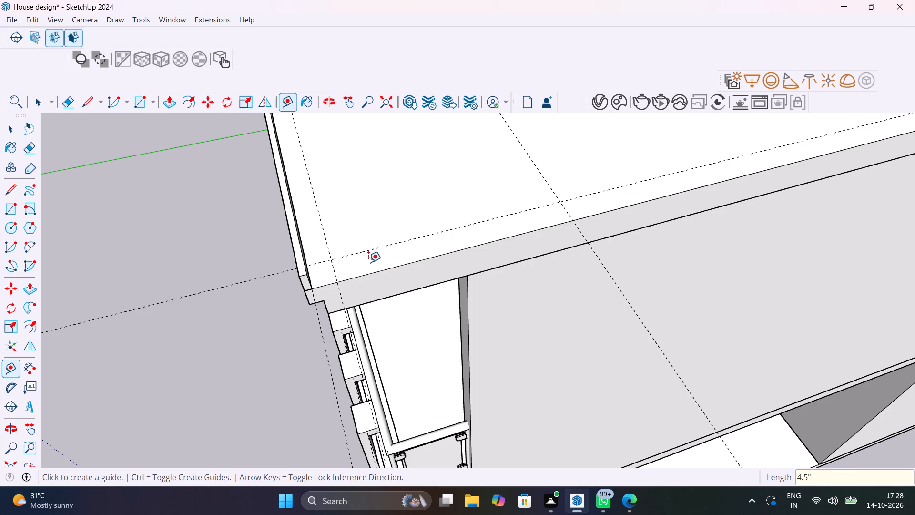
key("space")
Draw a 32' 9 1/2" by 3 1/2" rectangle on the roof between the side guide, the raised front strip and the corner wall.
middle_click_drag(368, 260, 358, 441, "shift")
key("r")
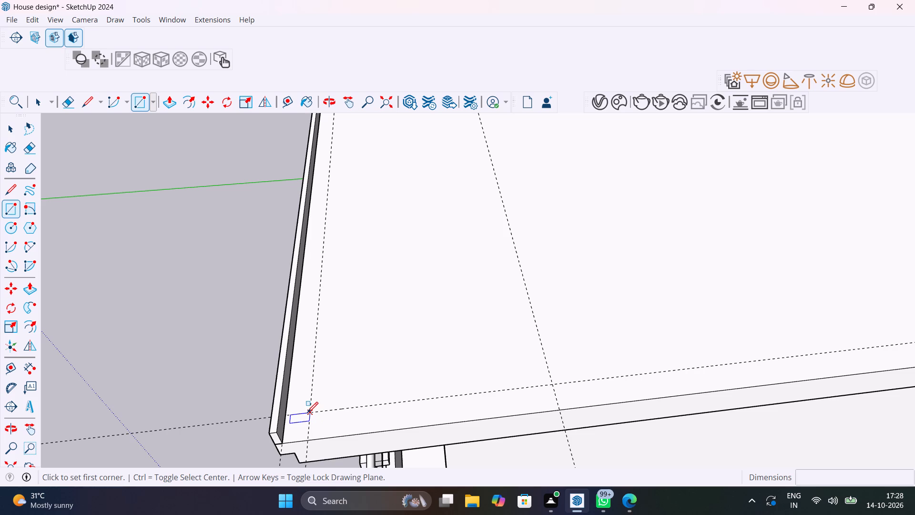
left_click(312, 412)
scroll(305, 360, "down", 10)
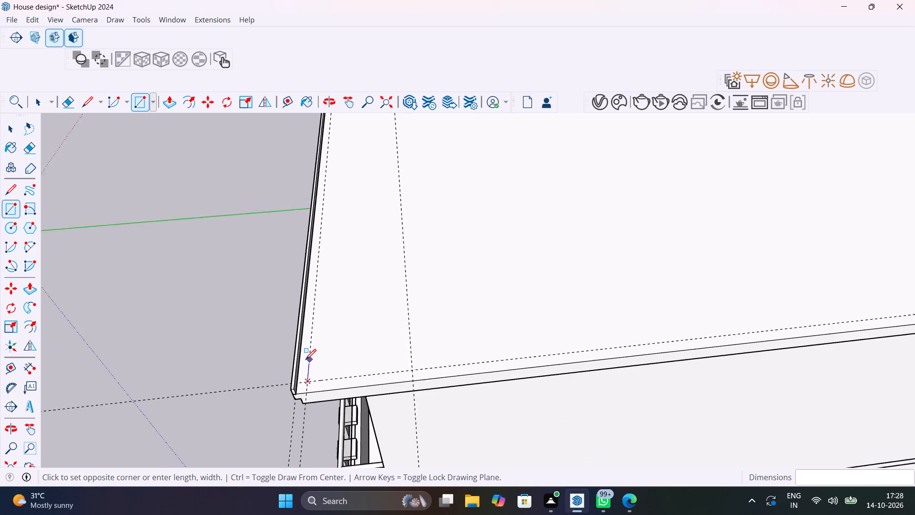
scroll(305, 360, "down", 2)
middle_click_drag(305, 359, 355, 514)
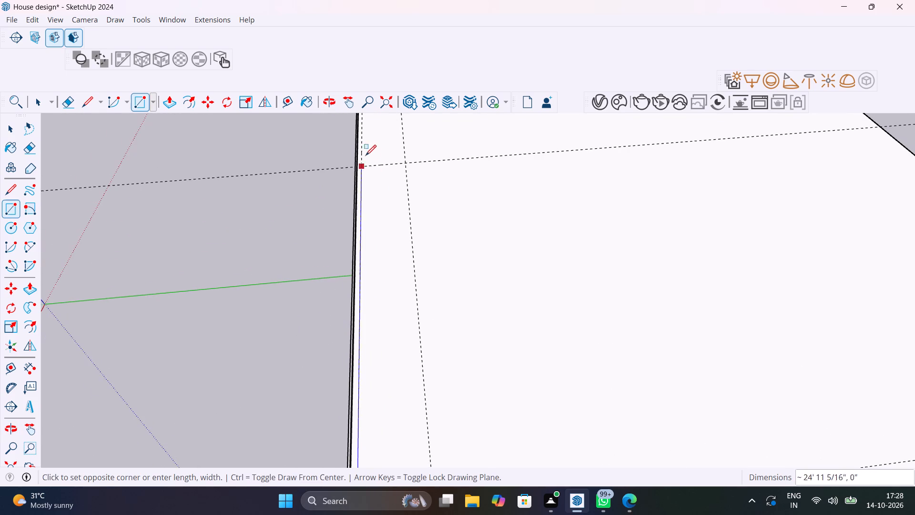
scroll(365, 149, "up", 6)
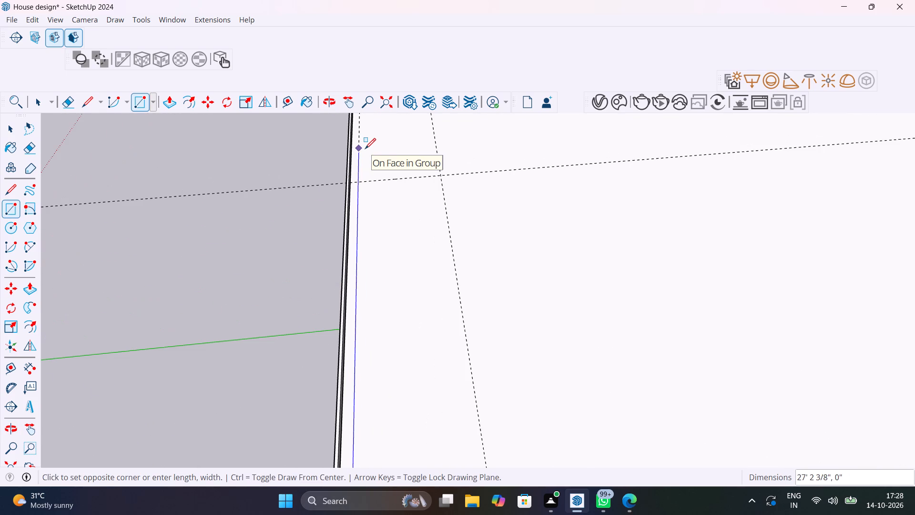
middle_click_drag(365, 146, 376, 347, "shift")
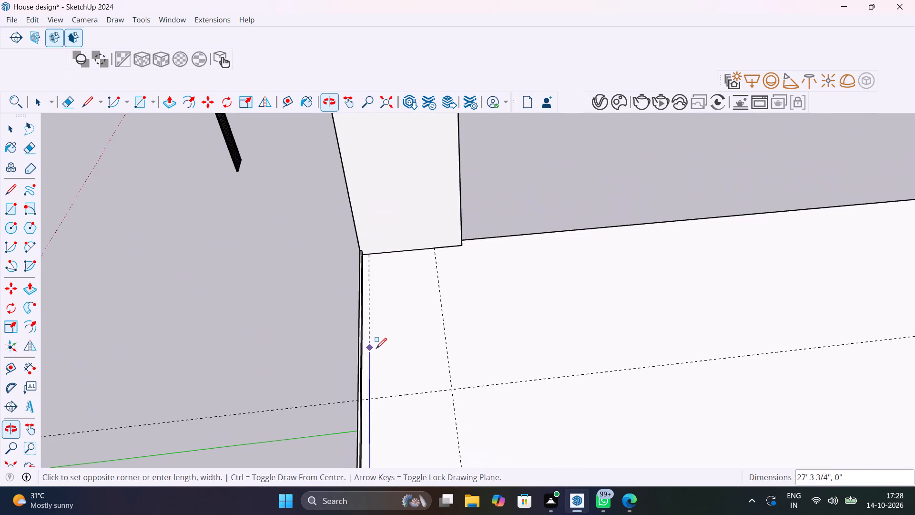
scroll(368, 261, "up", 20)
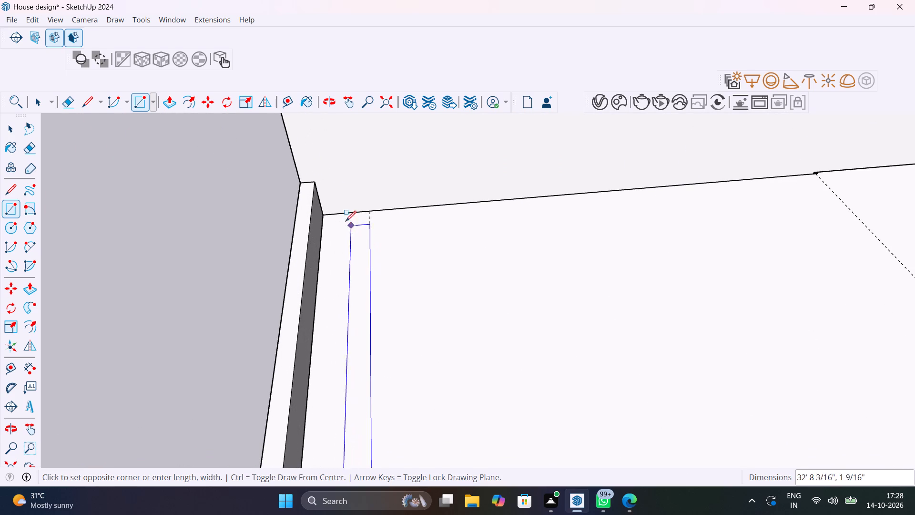
left_click(325, 216)
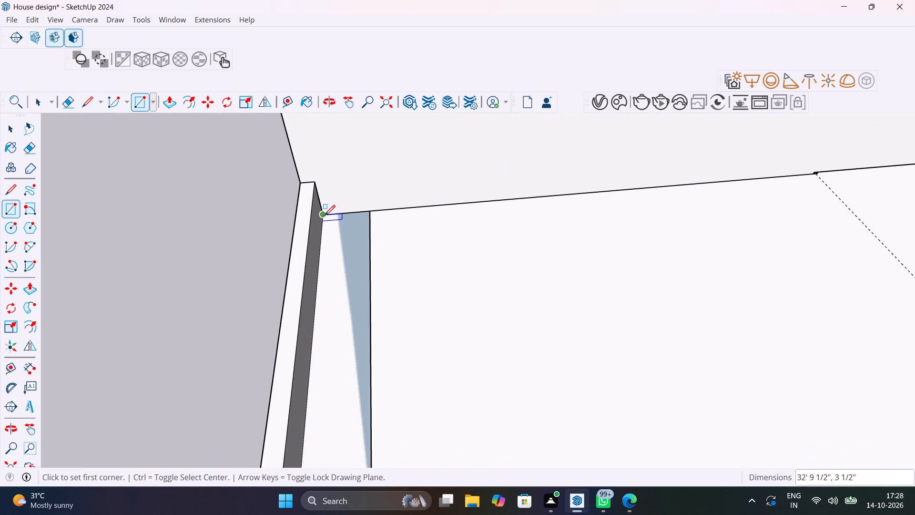
Push/Pull the new rectangle behind the raised front strip up by 1' to form a parapet.
scroll(336, 230, "down", 13)
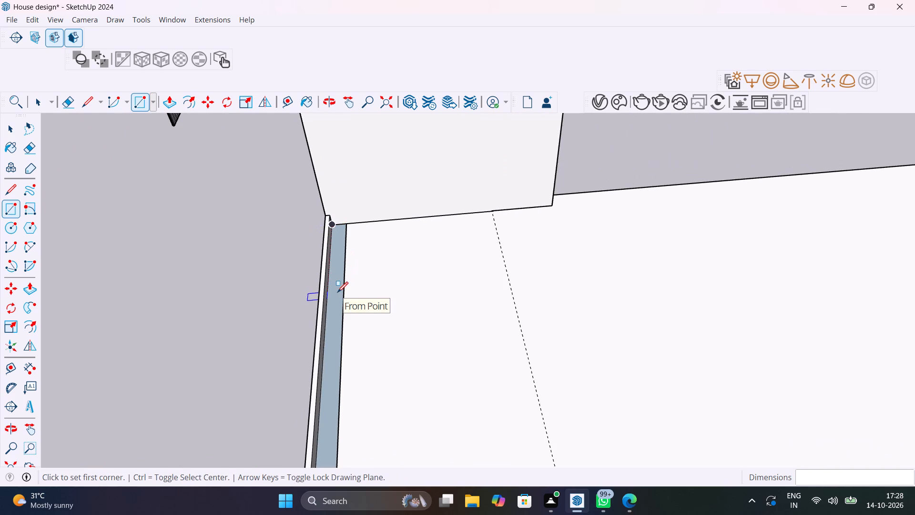
key("p")
left_click(337, 292)
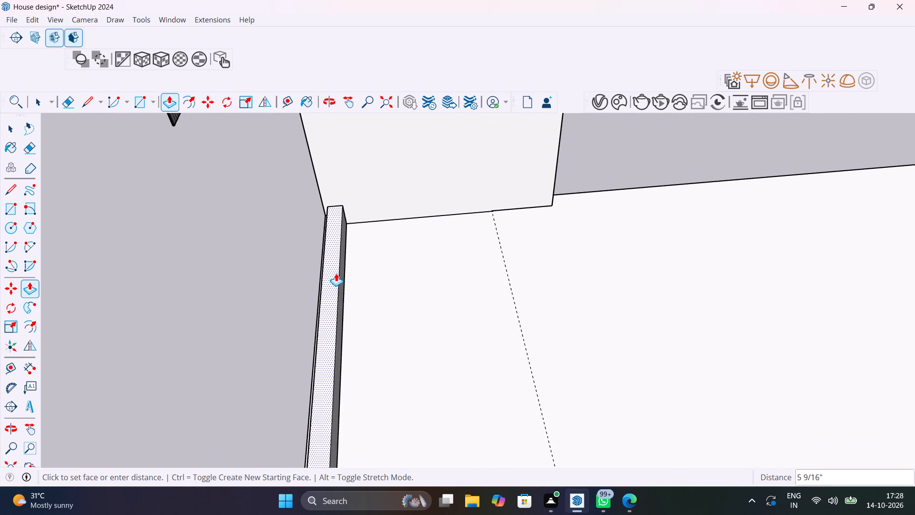
scroll(336, 273, "down", 5)
middle_click_drag(336, 272, 450, 173)
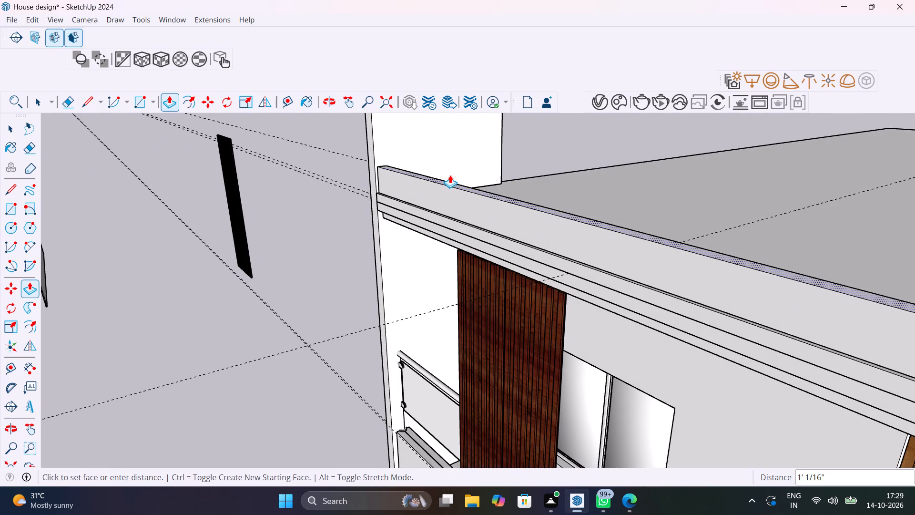
type("1'")
key("Return")
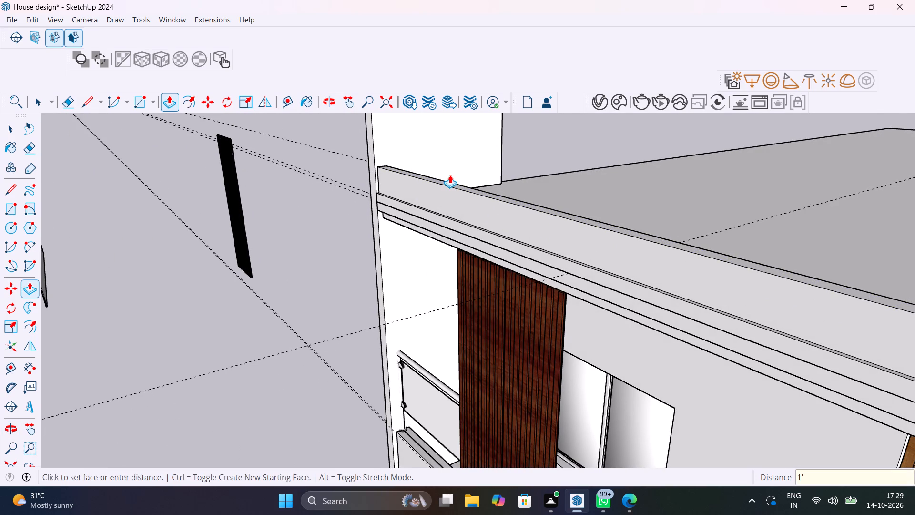
Copy the parapet's roof-side top edge to the midpoint of its short end edge, forming a centre line along the top.
scroll(519, 208, "down", 4)
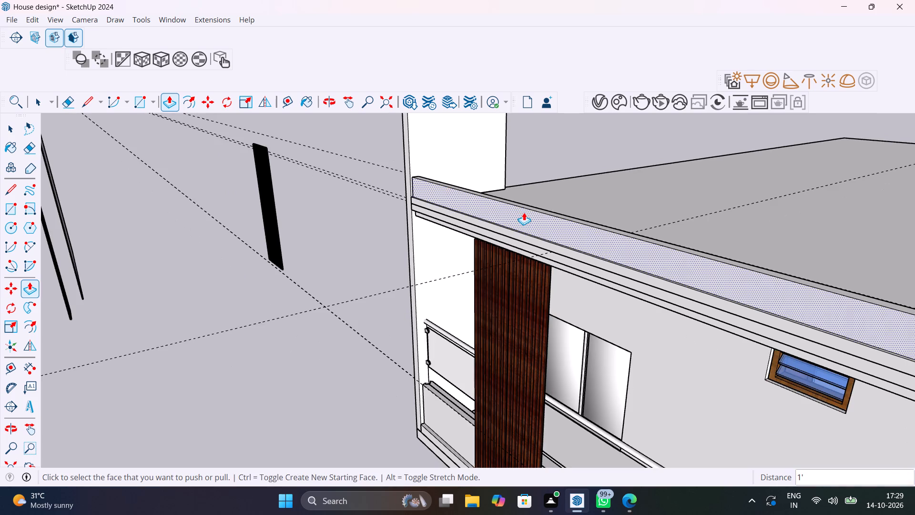
middle_click_drag(607, 248, 562, 241)
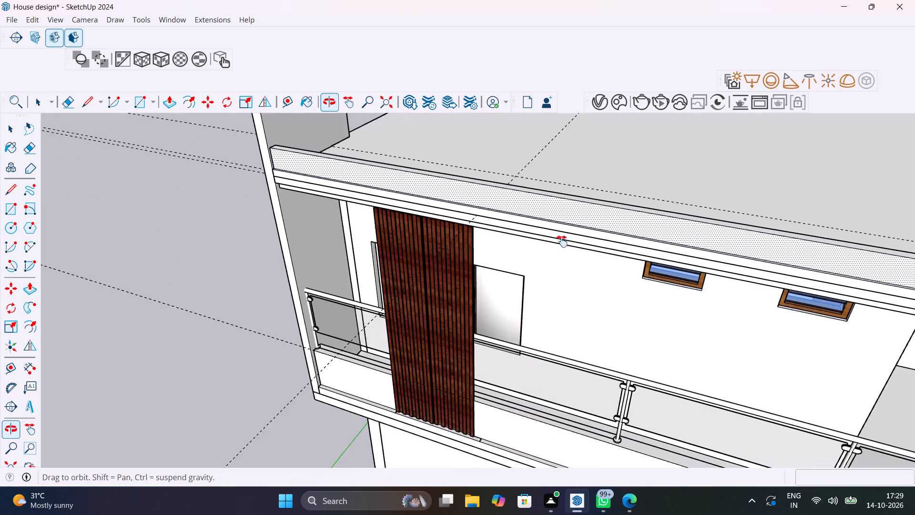
middle_click_drag(562, 241, 571, 219)
scroll(571, 219, "down", 7)
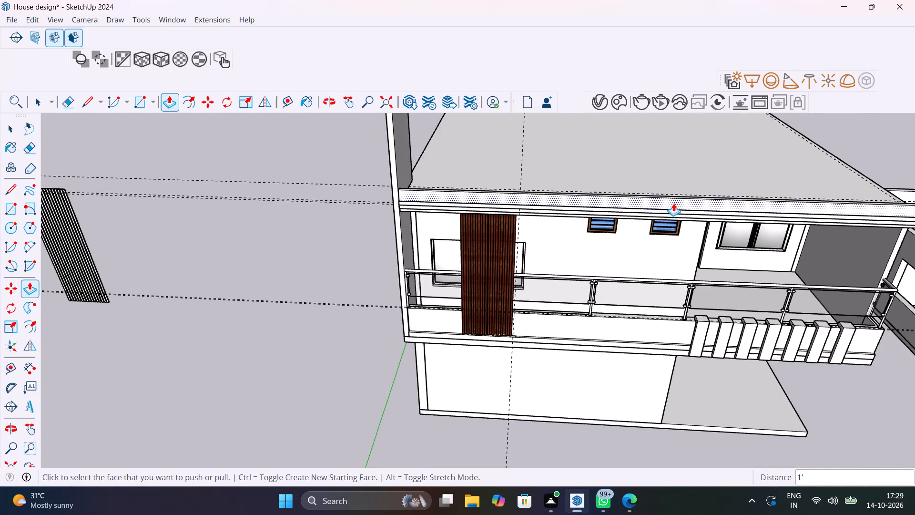
scroll(673, 202, "up", 4)
scroll(673, 202, "down", 6)
middle_click_drag(687, 203, 546, 239, "shift")
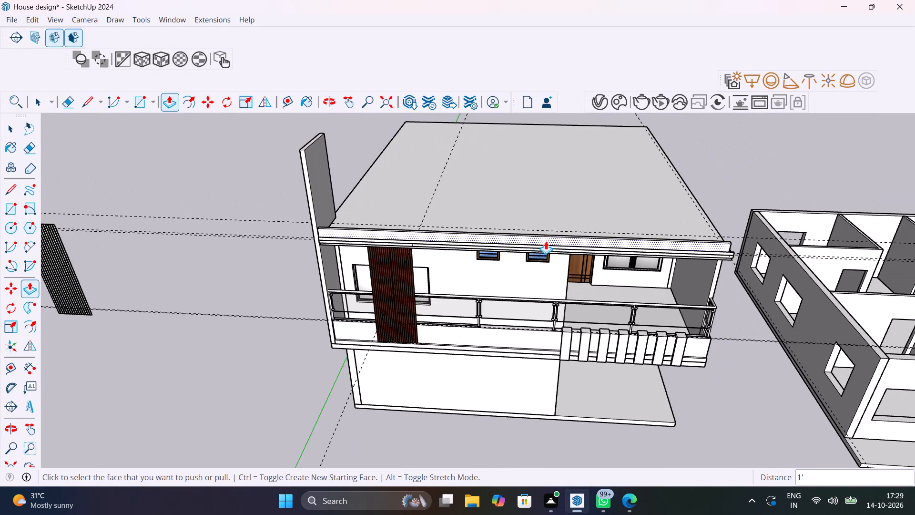
scroll(508, 230, "up", 5)
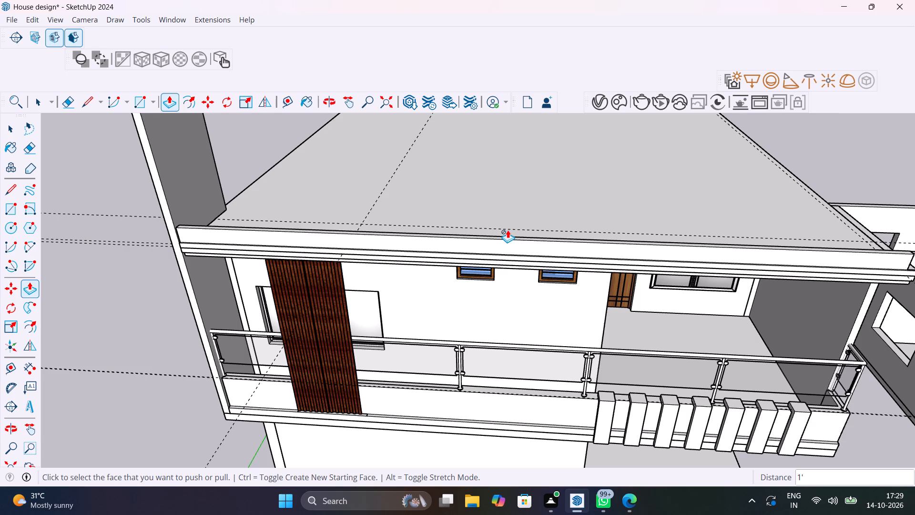
scroll(508, 230, "up", 6)
key("space")
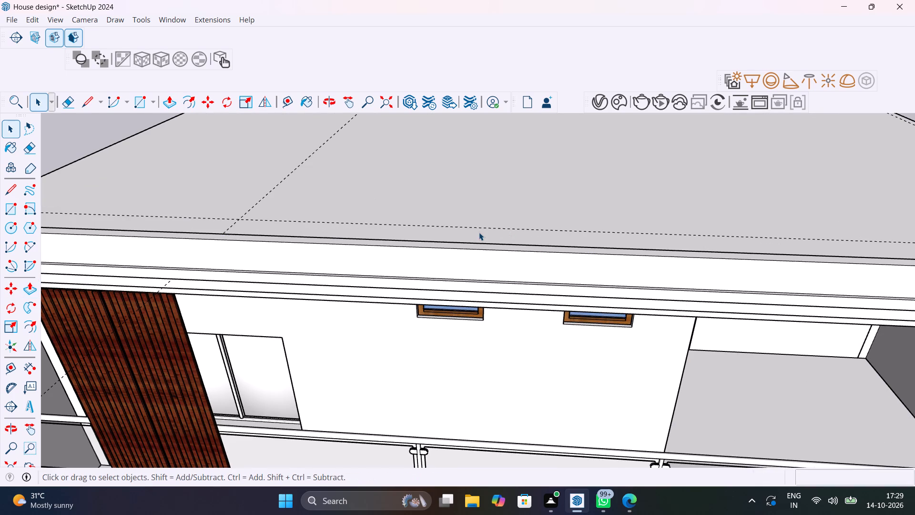
middle_click_drag(480, 231, 723, 176, "shift")
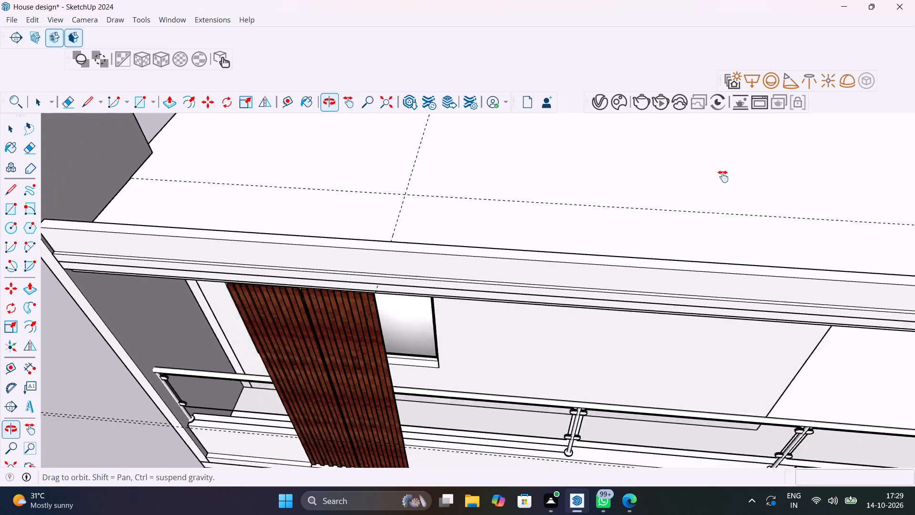
middle_click_drag(723, 176, 752, 219, "shift")
scroll(293, 270, "up", 6)
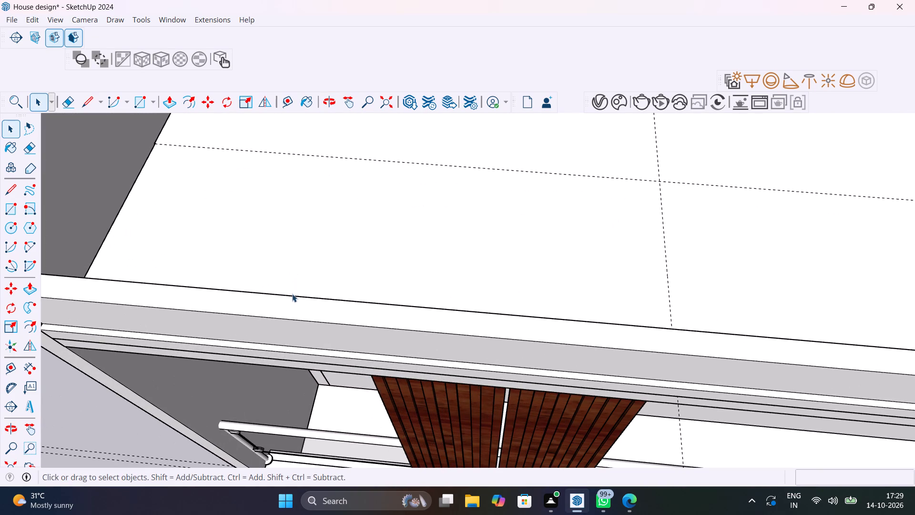
left_click(294, 297)
key("m")
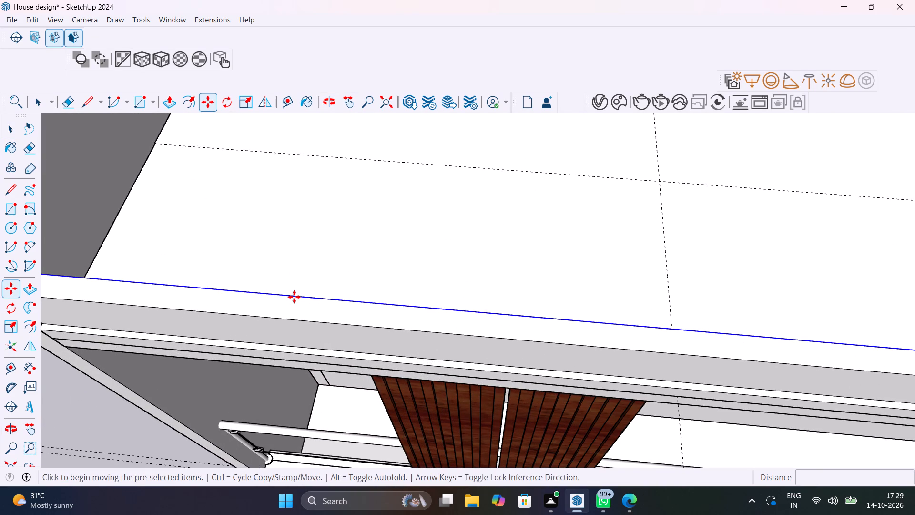
middle_click_drag(294, 295, 505, 238, "shift")
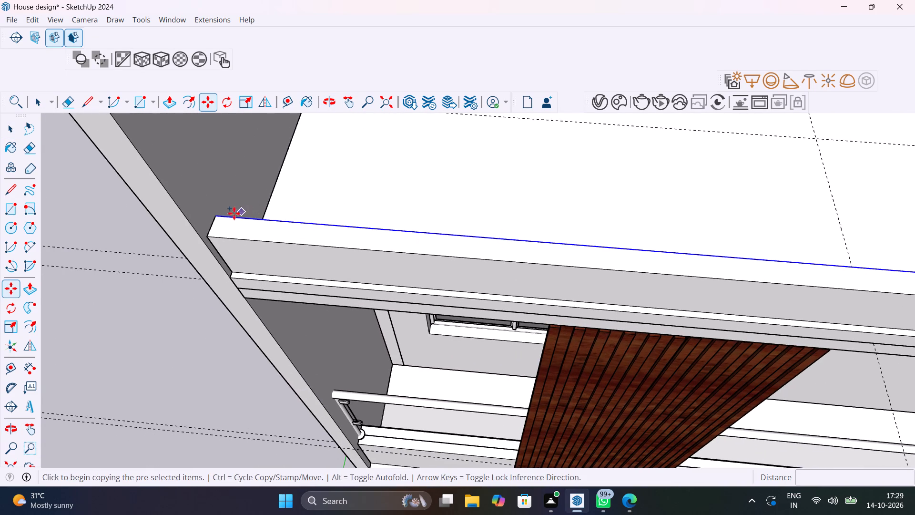
left_click(214, 215)
scroll(212, 225, "up", 2)
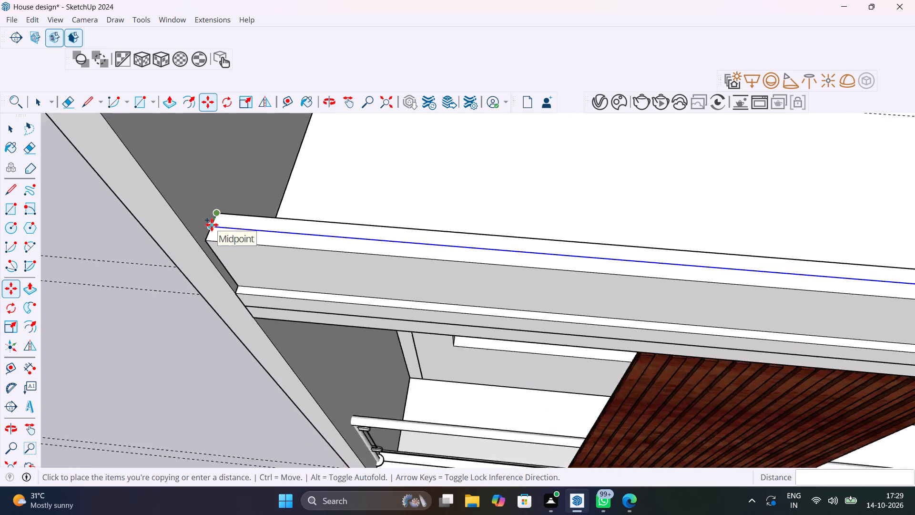
scroll(212, 225, "up", 7)
left_click(212, 225)
key("space")
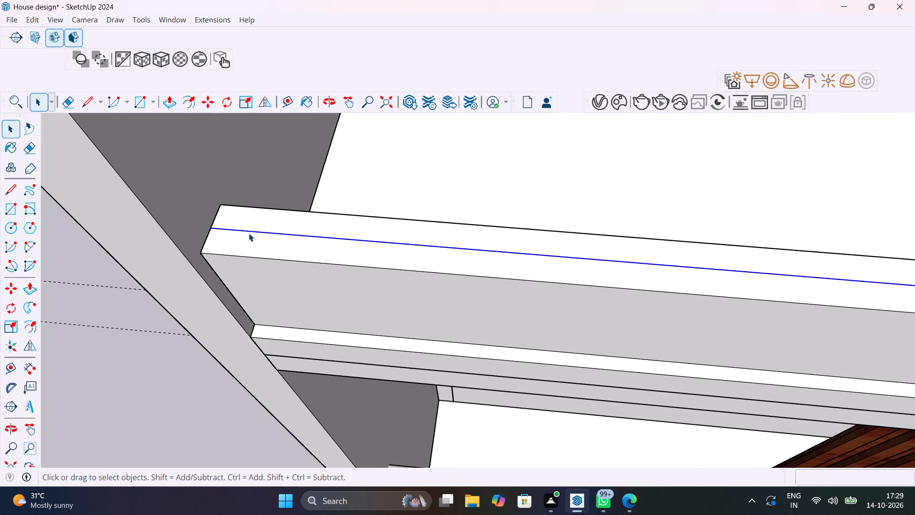
Divide the centre line on top of the parapet into 4 equal segments.
left_click(250, 232)
right_click(250, 232)
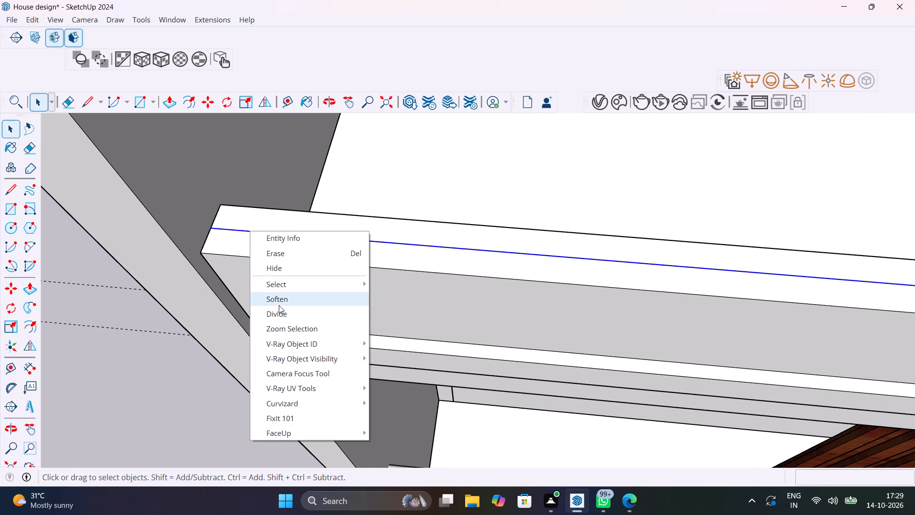
left_click(284, 313)
scroll(294, 291, "down", 12)
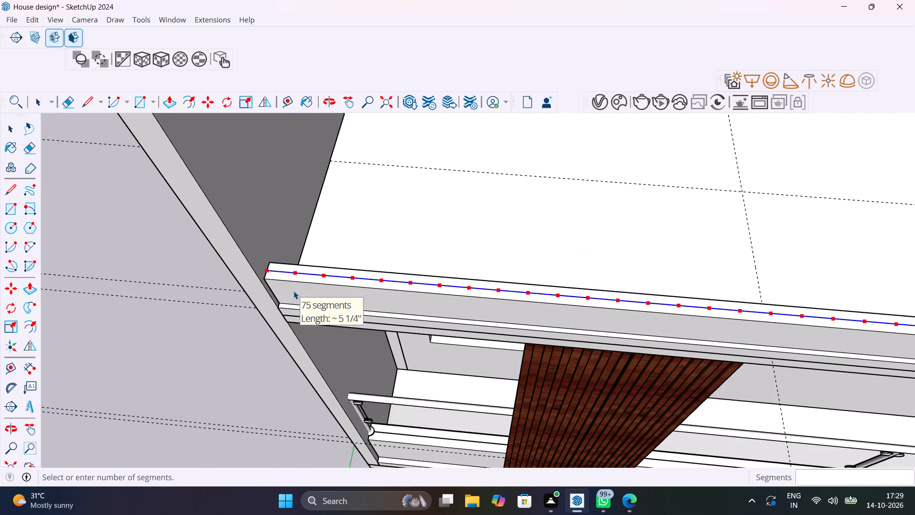
scroll(510, 298, "down", 13)
middle_click_drag(510, 297, 482, 274)
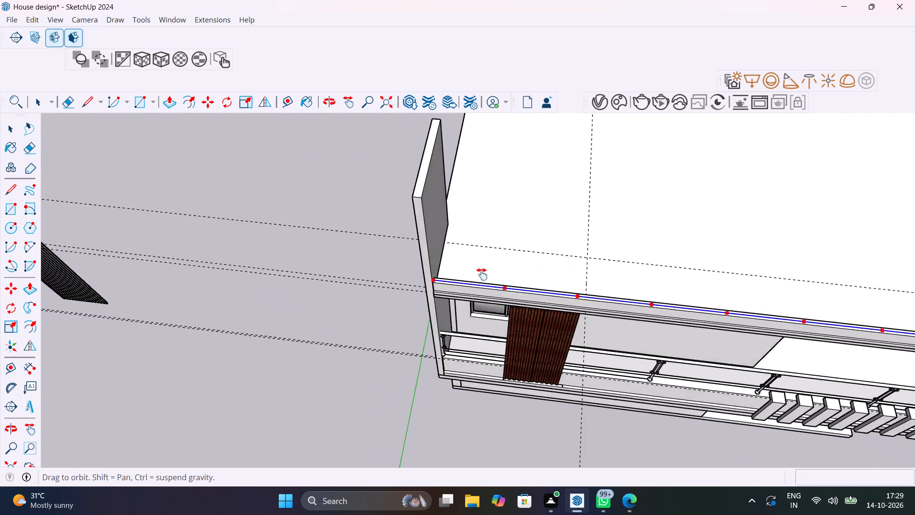
middle_click_drag(482, 274, 351, 169)
scroll(351, 170, "up", 1)
type("4/")
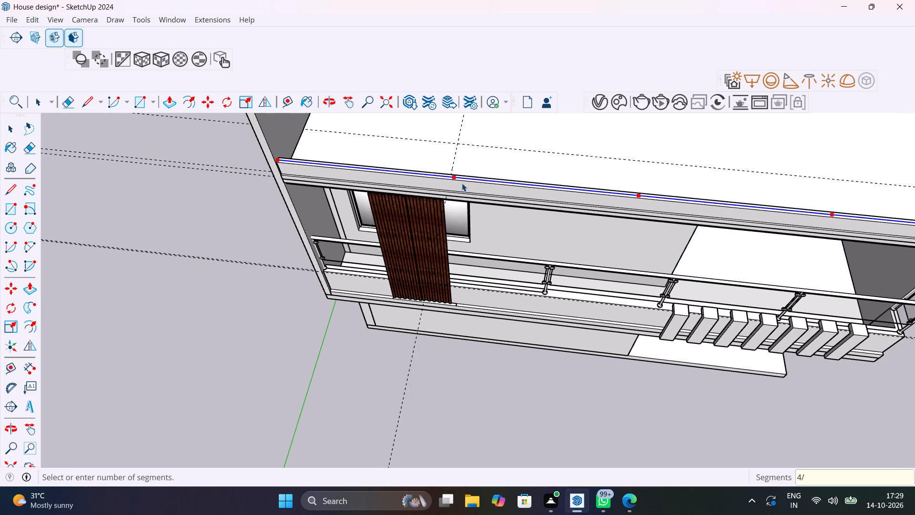
scroll(462, 183, "down", 6)
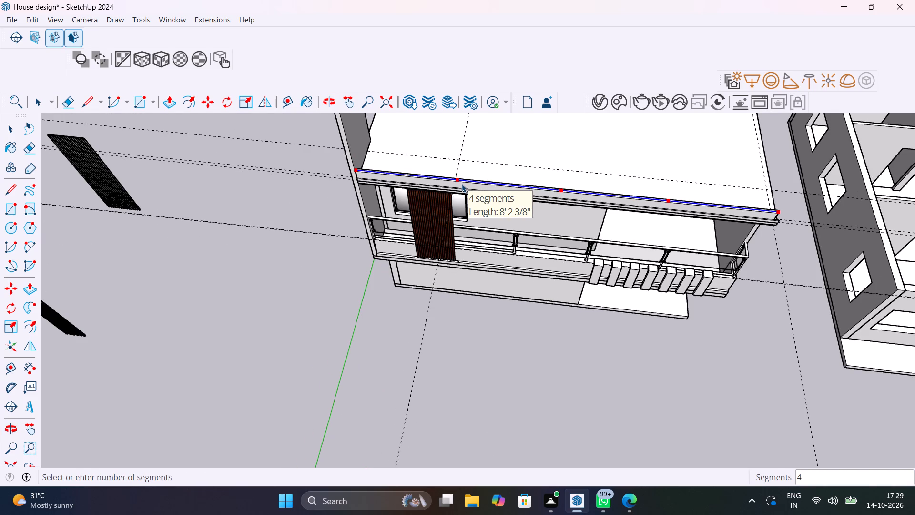
key("Return")
Set up a Type C rail with a 36" height and 0" offsets in the MAJ Rail extension.
scroll(462, 184, "up", 16)
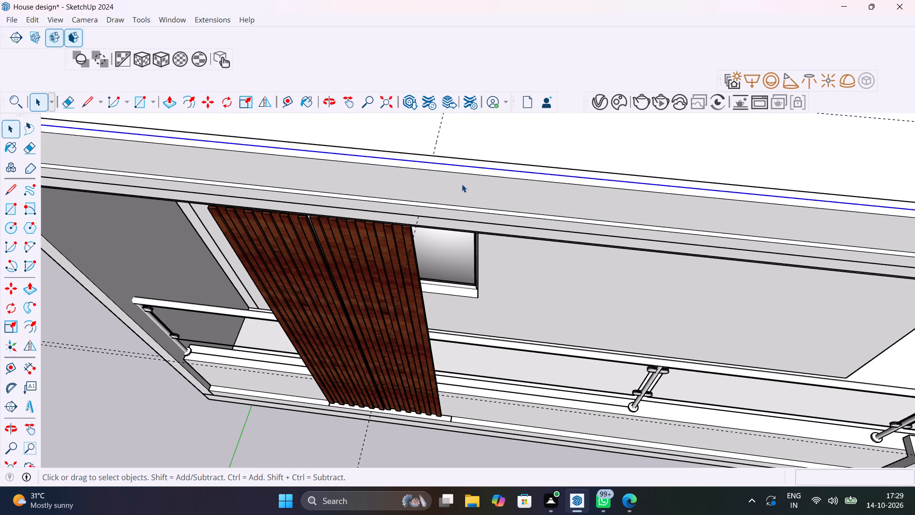
left_click(389, 159)
scroll(389, 158, "down", 6)
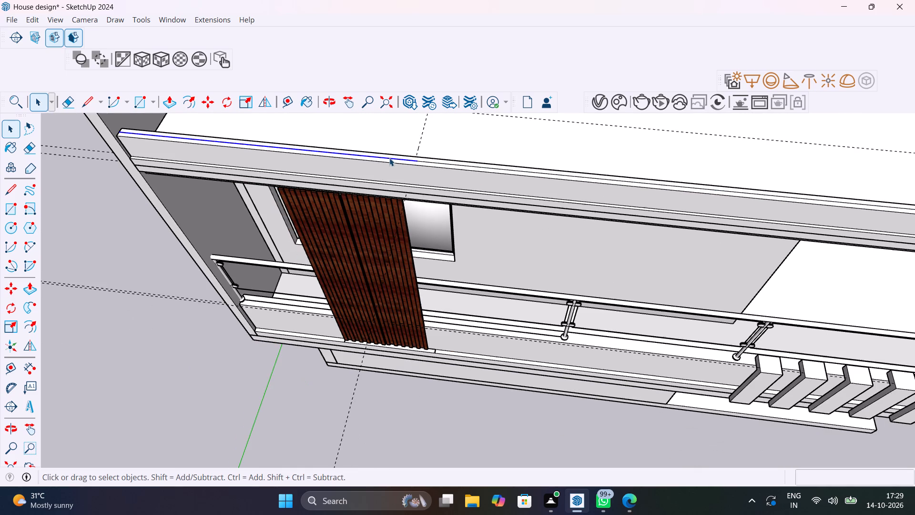
left_click(196, 17)
left_click(233, 153)
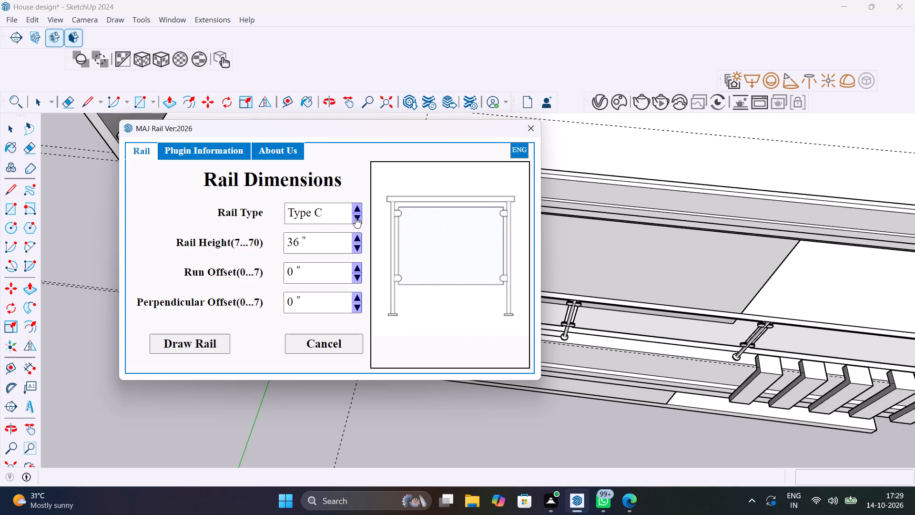
left_click(356, 217)
left_click(356, 217)
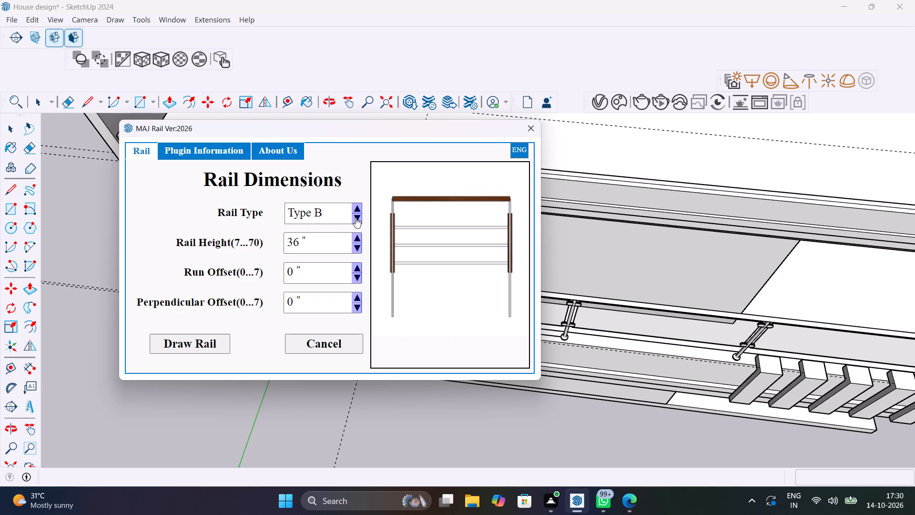
left_click(356, 217)
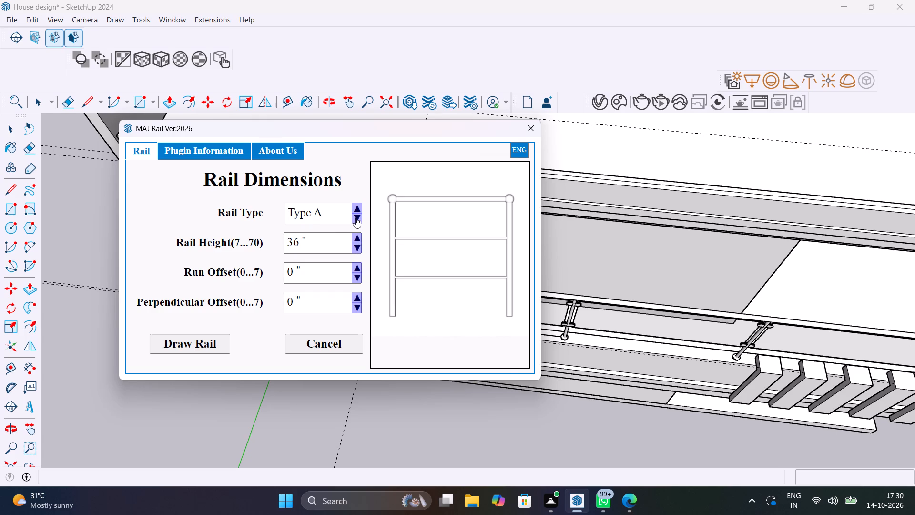
left_click(356, 217)
triple_click(356, 212)
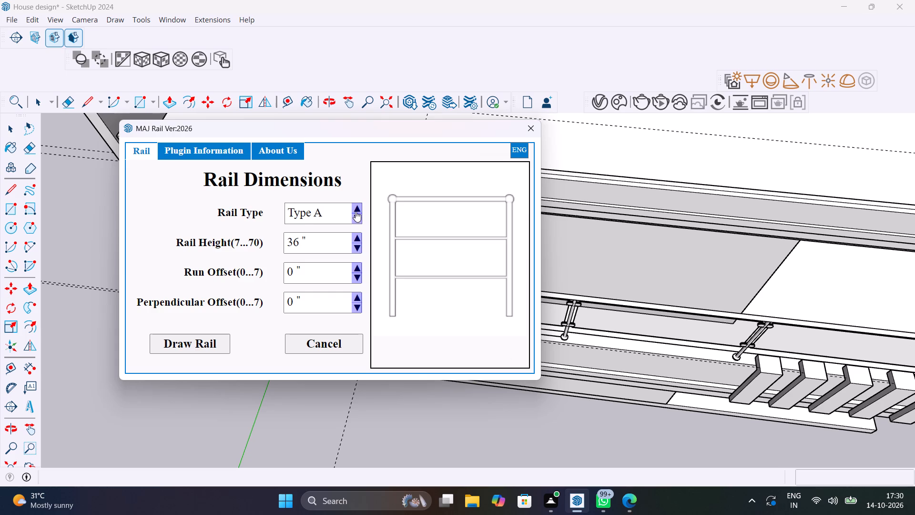
left_click(356, 211)
left_click(205, 340)
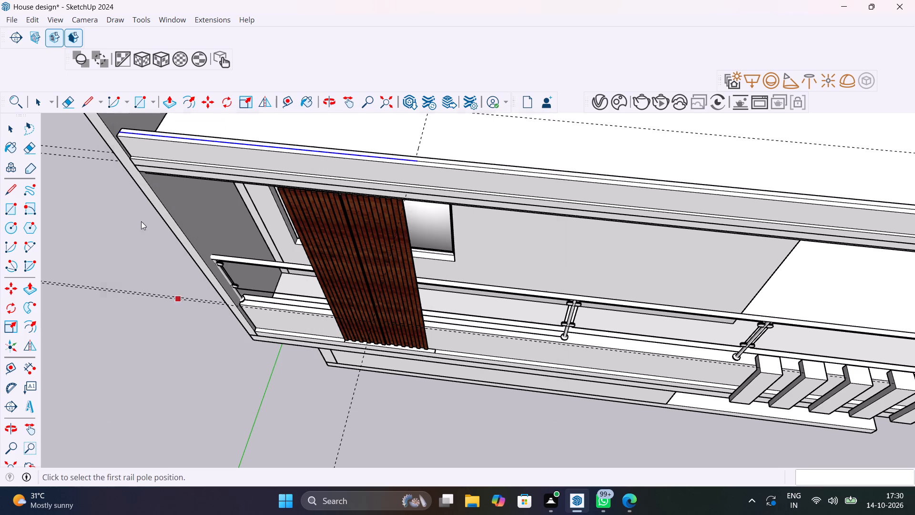
Place rail poles at the corner-wall end of the parapet's centre line and at its three division points.
scroll(123, 130, "up", 9)
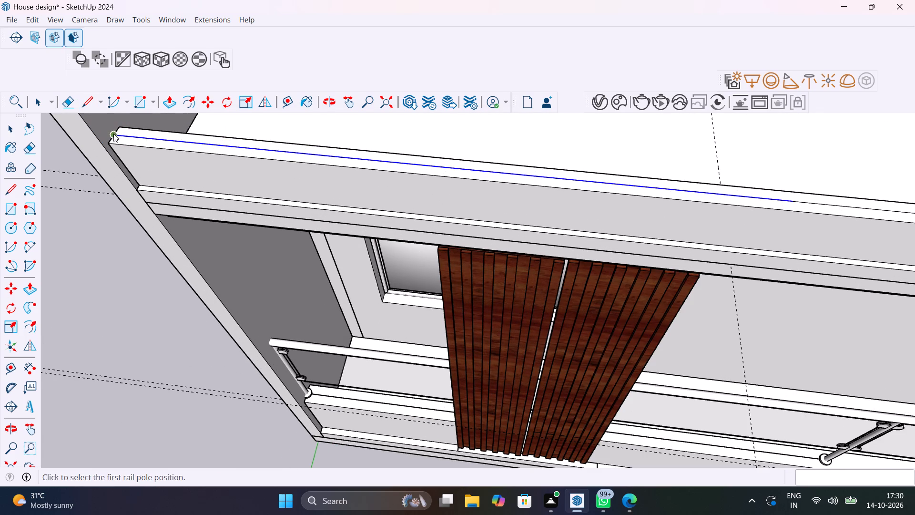
left_click(114, 134)
scroll(262, 138, "down", 12)
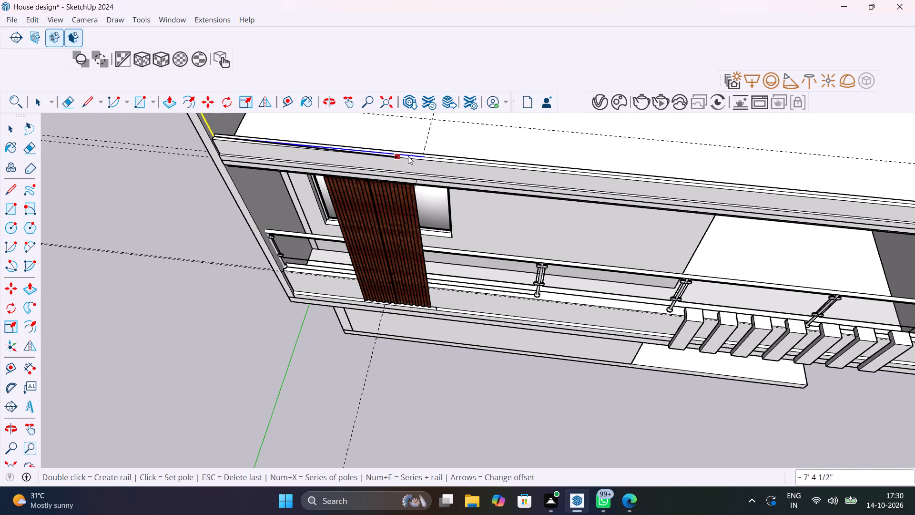
scroll(422, 152, "up", 13)
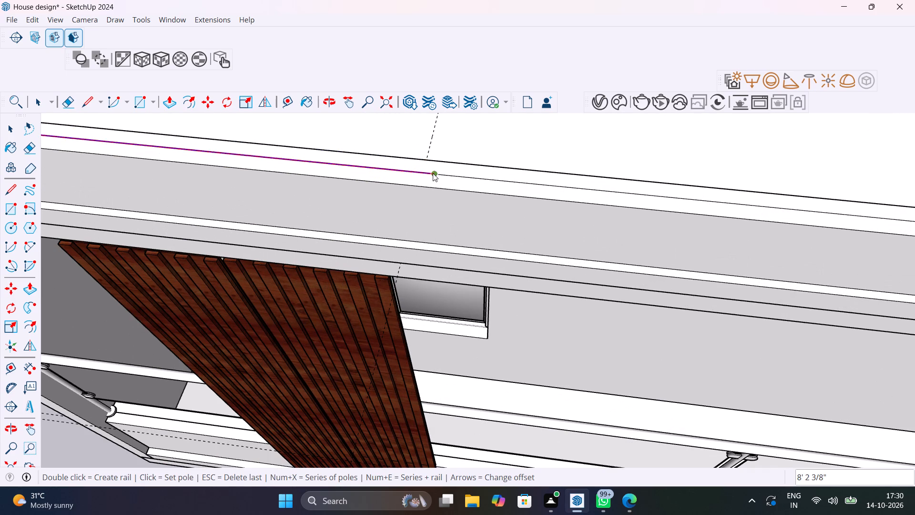
left_click(433, 173)
scroll(436, 172, "down", 20)
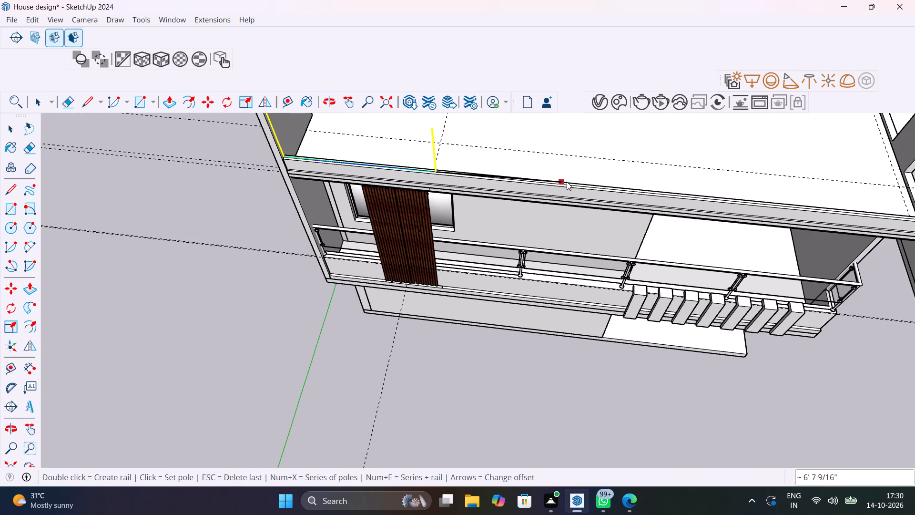
scroll(601, 185, "up", 8)
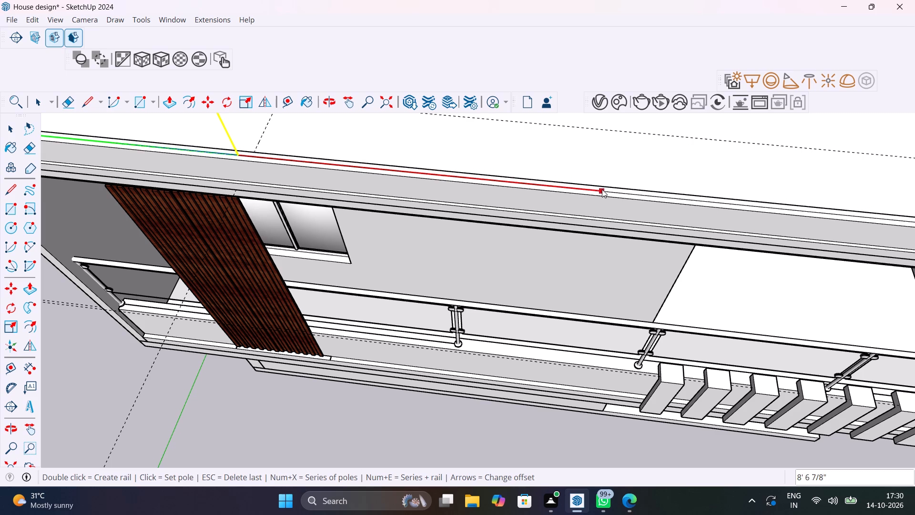
left_click(586, 188)
scroll(591, 190, "down", 12)
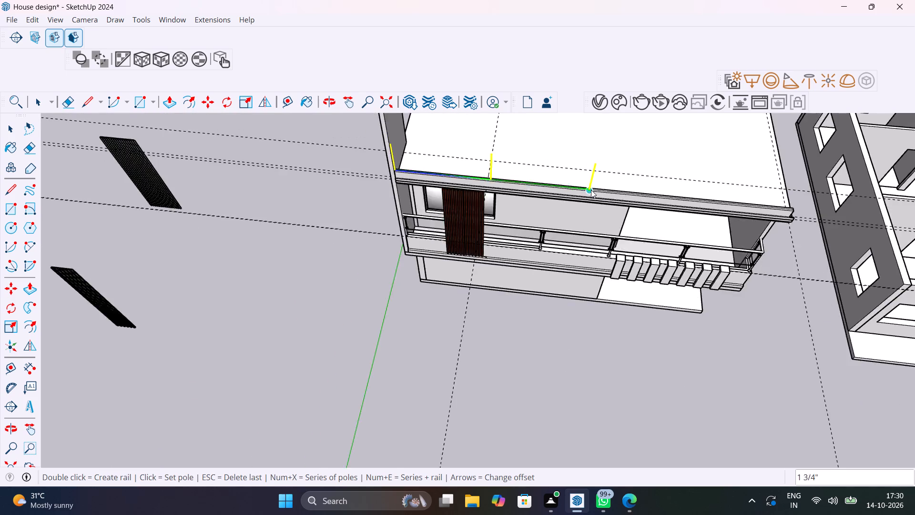
scroll(591, 190, "down", 7)
scroll(671, 193, "up", 6)
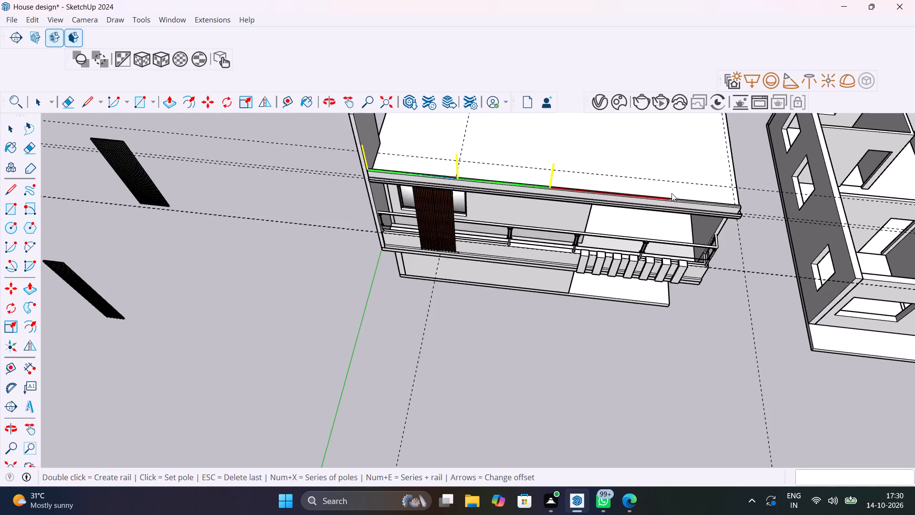
scroll(671, 193, "up", 9)
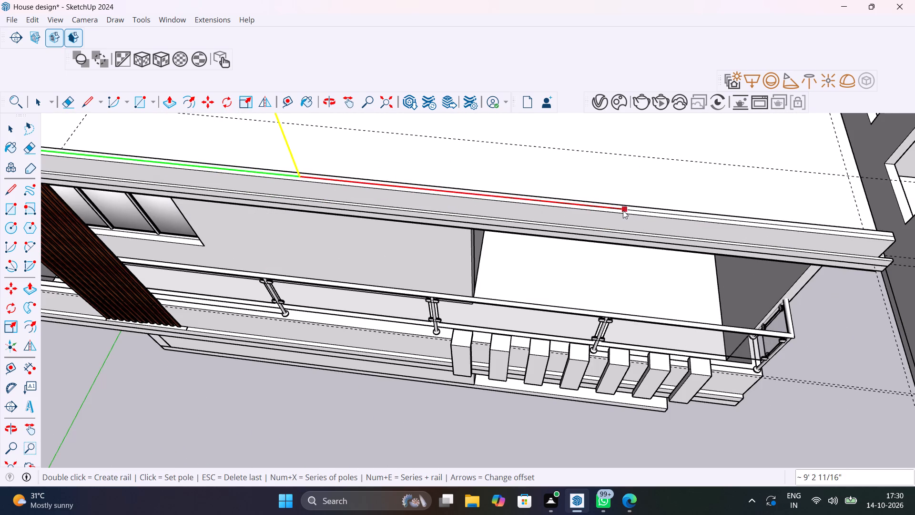
left_click(585, 204)
Place the last pole at the free end of the parapet's centre line and create the railing.
scroll(585, 204, "down", 13)
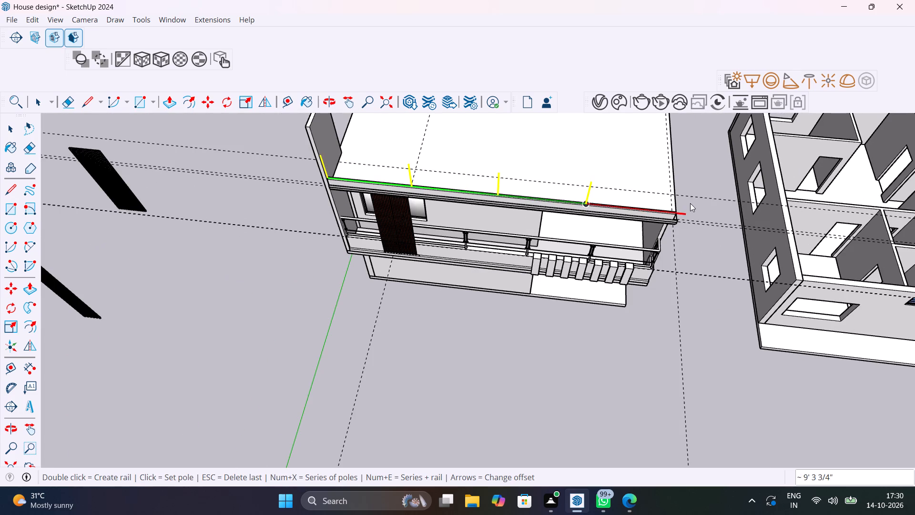
scroll(674, 204, "up", 17)
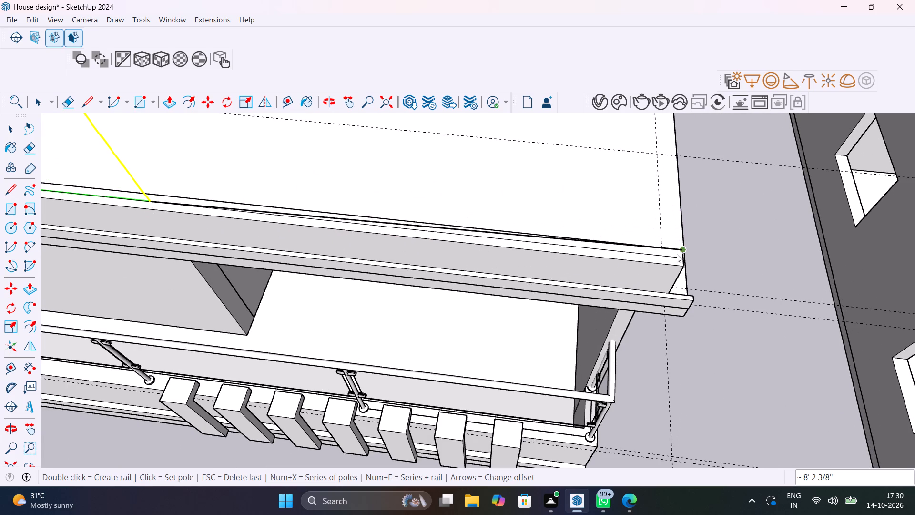
double_click(680, 257)
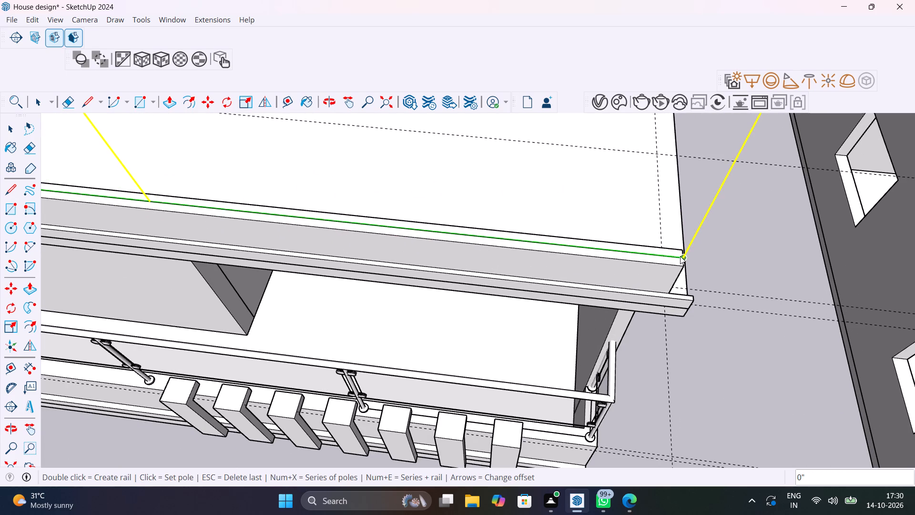
left_click(680, 256)
scroll(680, 257, "down", 6)
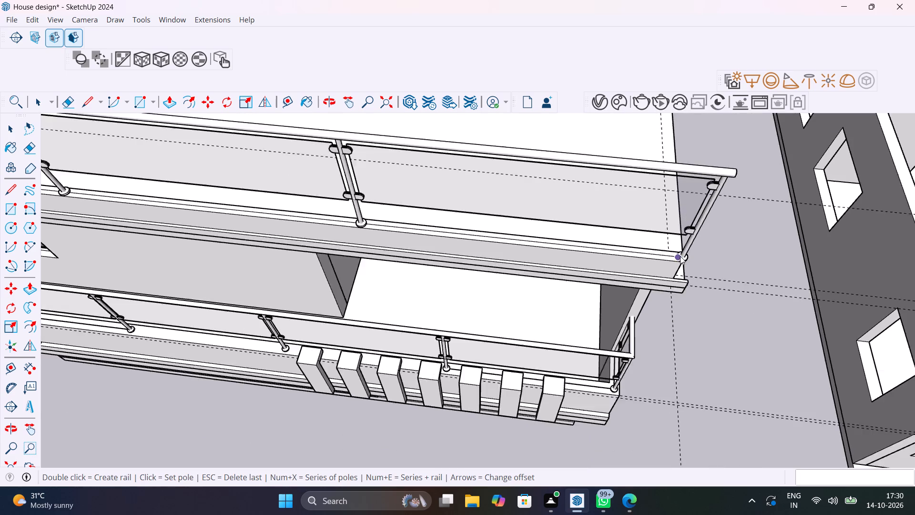
scroll(680, 256, "down", 15)
middle_click_drag(680, 256, 230, 146)
scroll(626, 206, "up", 1)
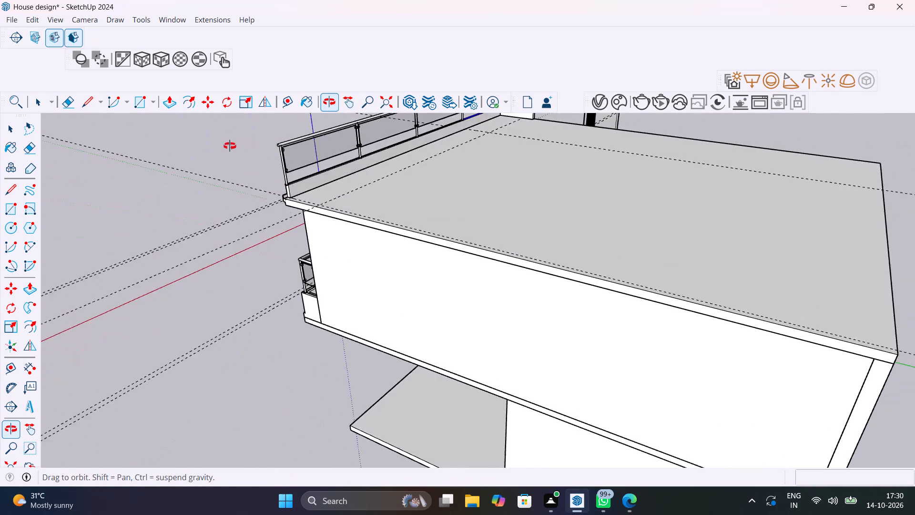
middle_click_drag(230, 146, 375, 137)
key("Escape")
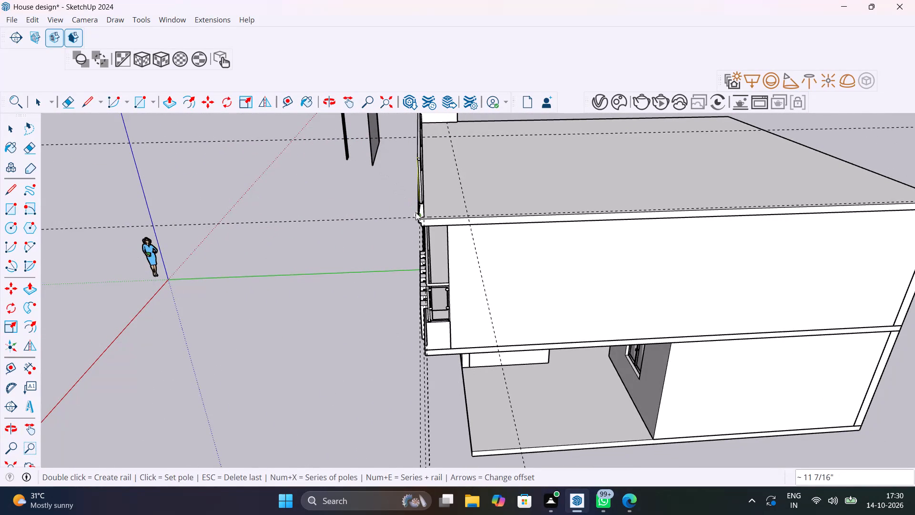
key("space")
Draw a 38' 8 1/2" by 4 1/2" rectangle along the roof's side edge, from the front corner to the back corner.
scroll(438, 212, "up", 6)
middle_click_drag(442, 214, 356, 240)
scroll(319, 237, "up", 6)
scroll(319, 238, "down", 7)
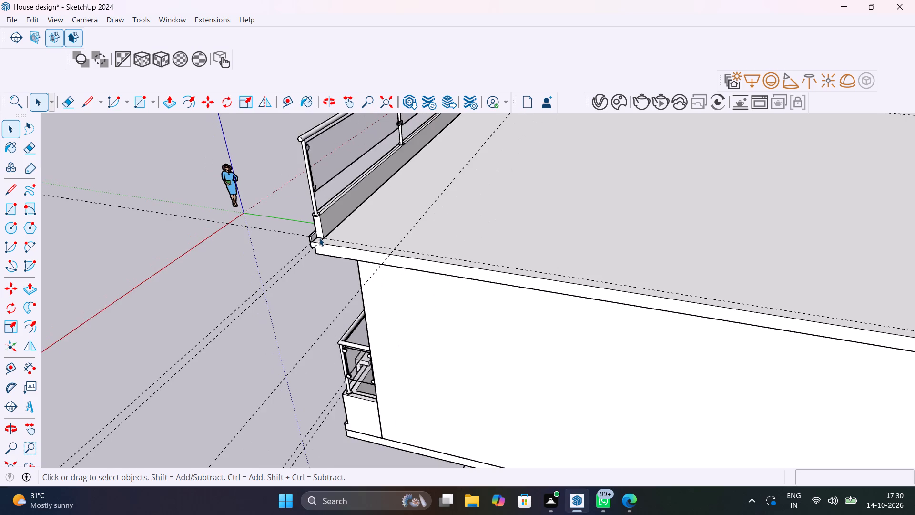
scroll(325, 237, "down", 7)
middle_click_drag(378, 254, 308, 264)
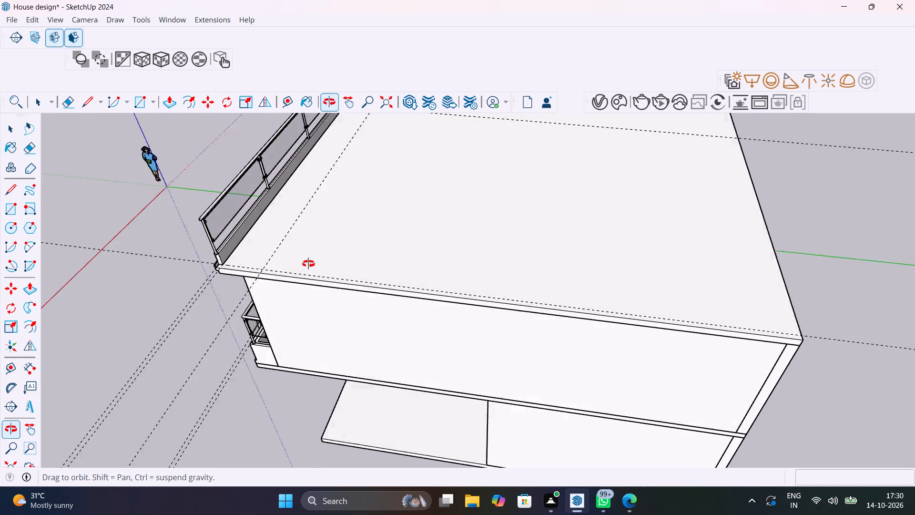
middle_click_drag(308, 264, 373, 235)
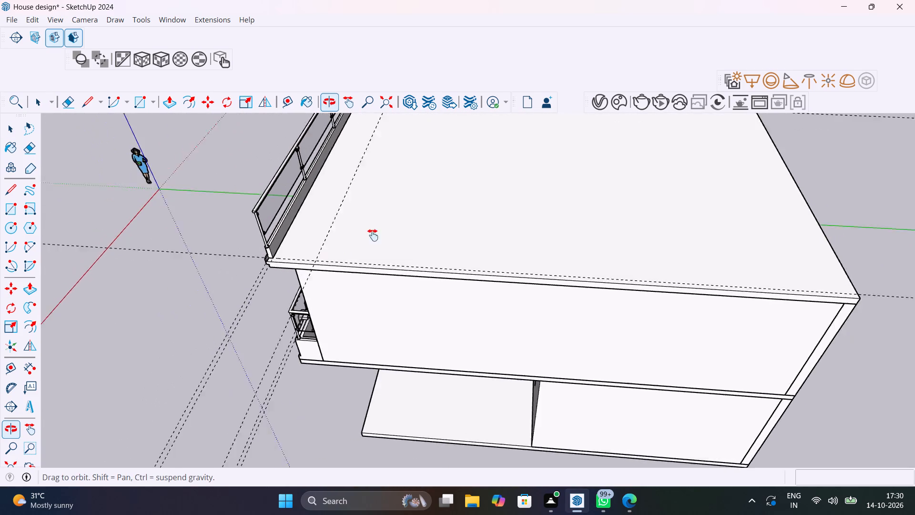
middle_click_drag(373, 235, 345, 282)
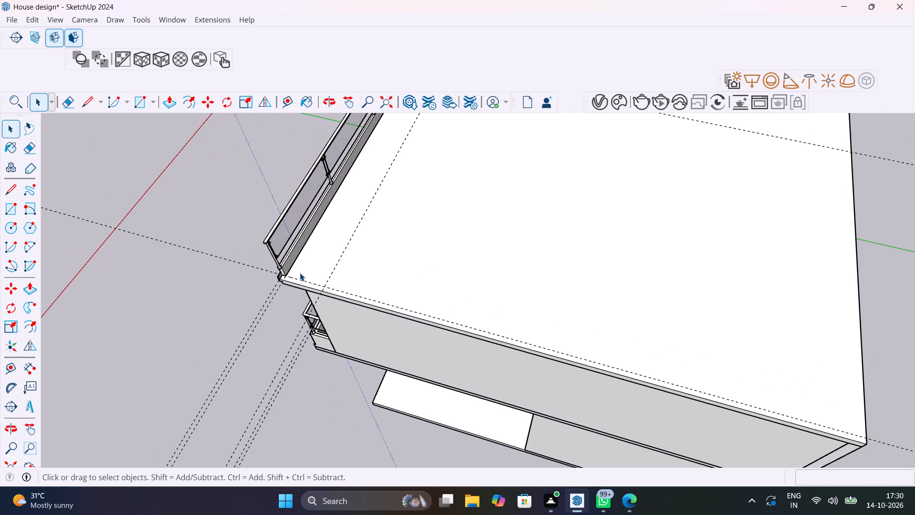
scroll(284, 270, "up", 13)
key("r")
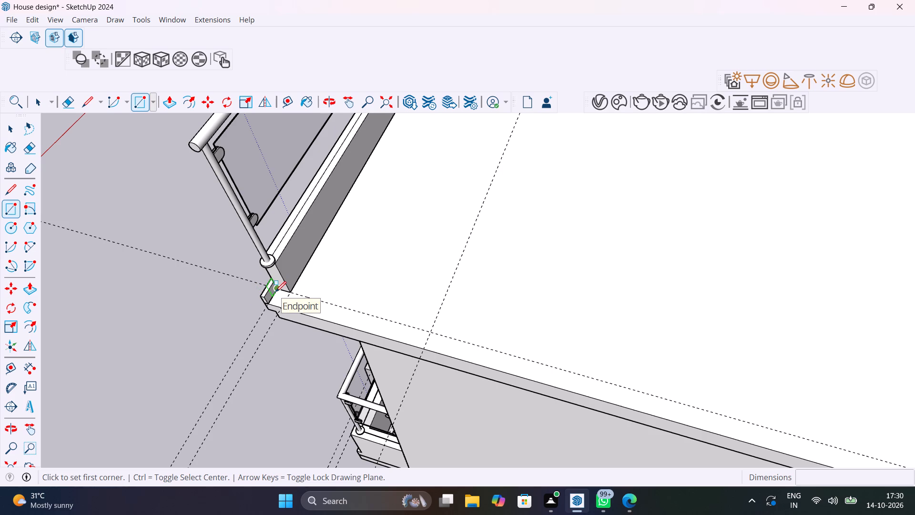
left_click(275, 292)
scroll(361, 300, "down", 9)
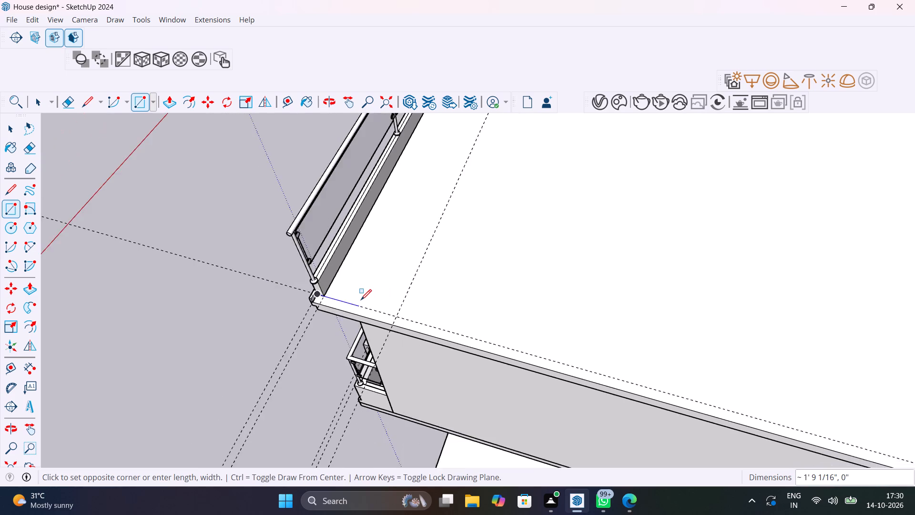
scroll(361, 300, "down", 13)
scroll(596, 368, "up", 18)
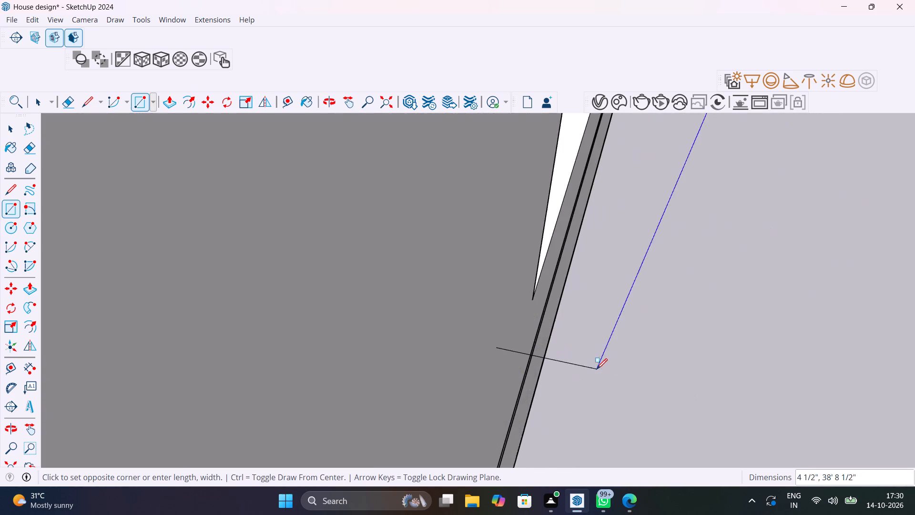
scroll(556, 371, "down", 7)
scroll(538, 381, "up", 6)
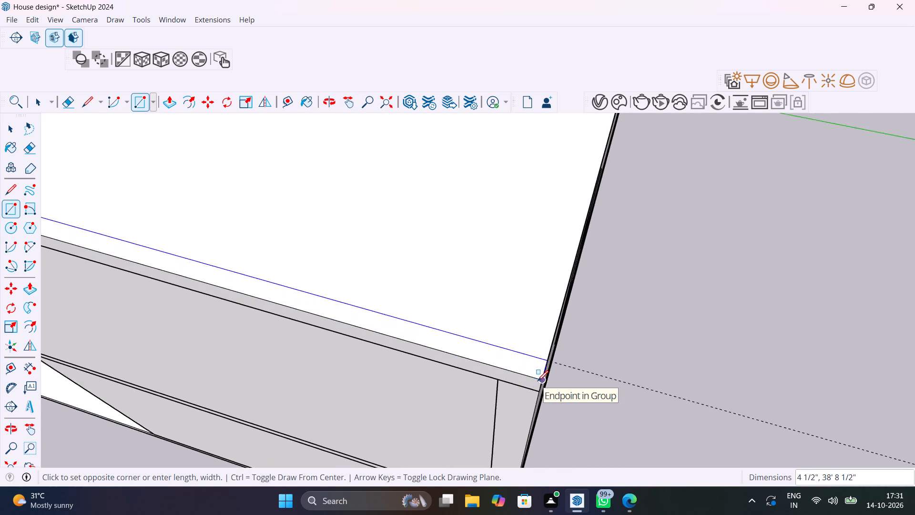
scroll(538, 381, "up", 3)
left_click(544, 378)
scroll(543, 374, "down", 12)
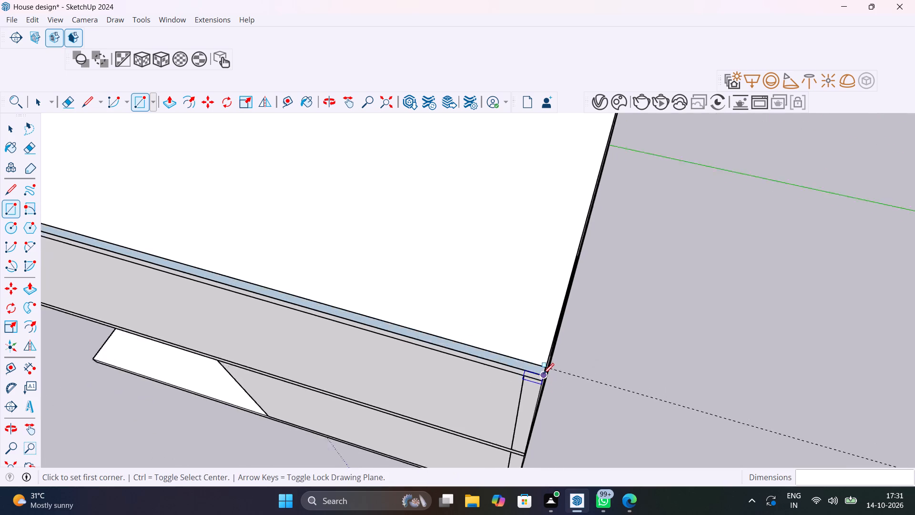
scroll(543, 374, "down", 18)
key("space")
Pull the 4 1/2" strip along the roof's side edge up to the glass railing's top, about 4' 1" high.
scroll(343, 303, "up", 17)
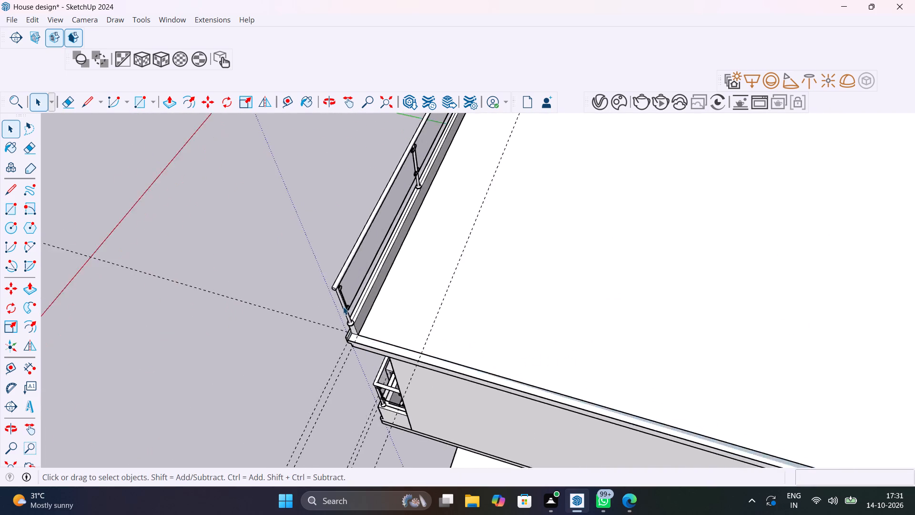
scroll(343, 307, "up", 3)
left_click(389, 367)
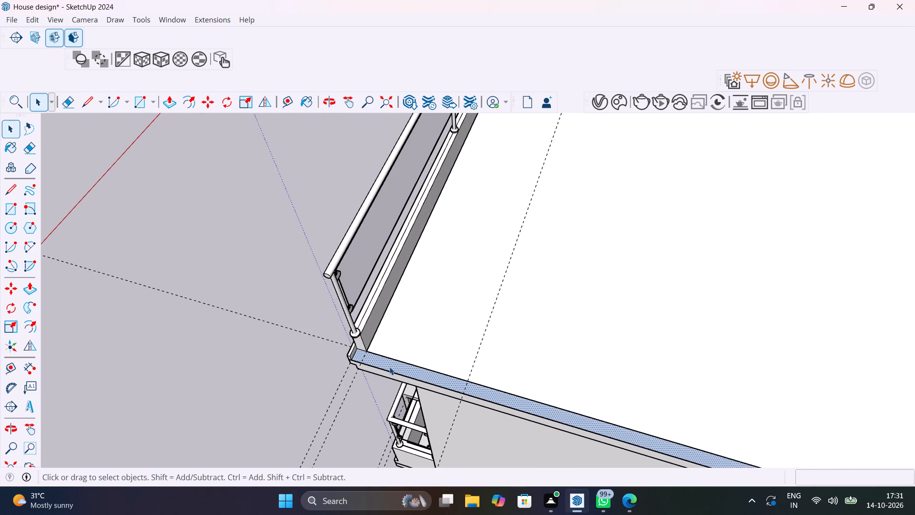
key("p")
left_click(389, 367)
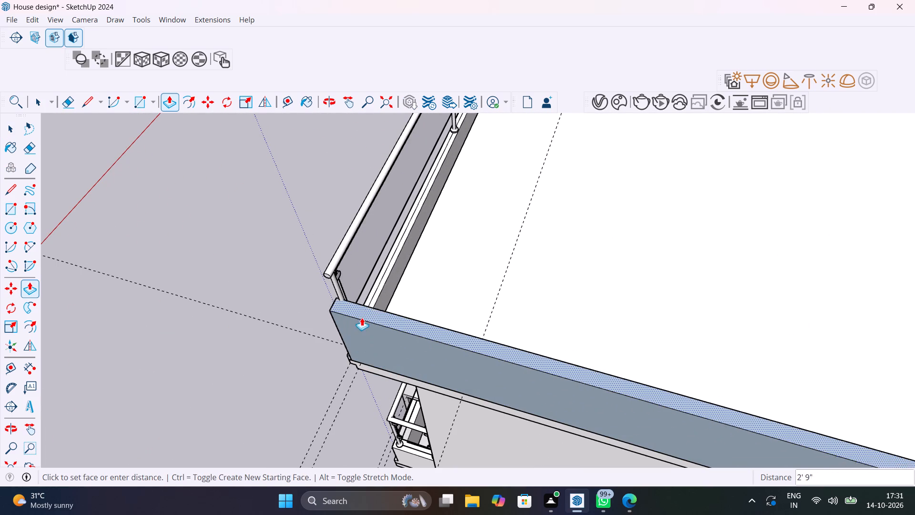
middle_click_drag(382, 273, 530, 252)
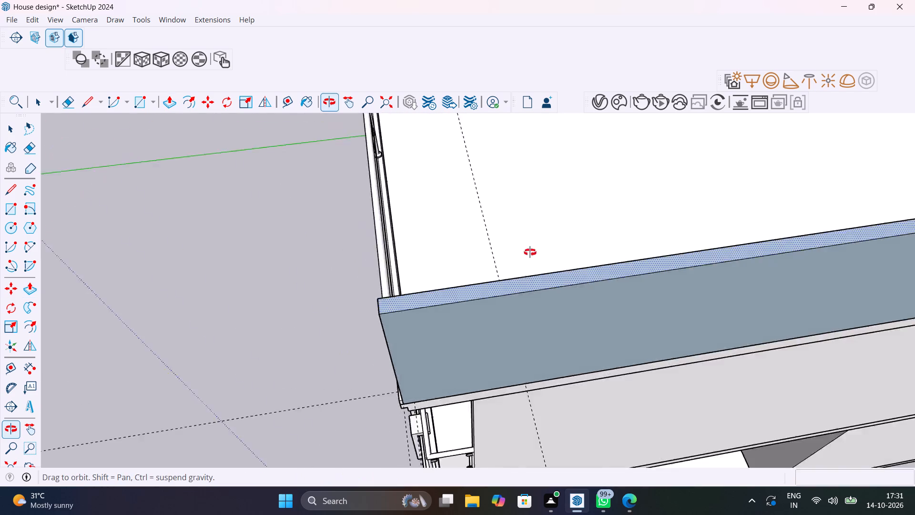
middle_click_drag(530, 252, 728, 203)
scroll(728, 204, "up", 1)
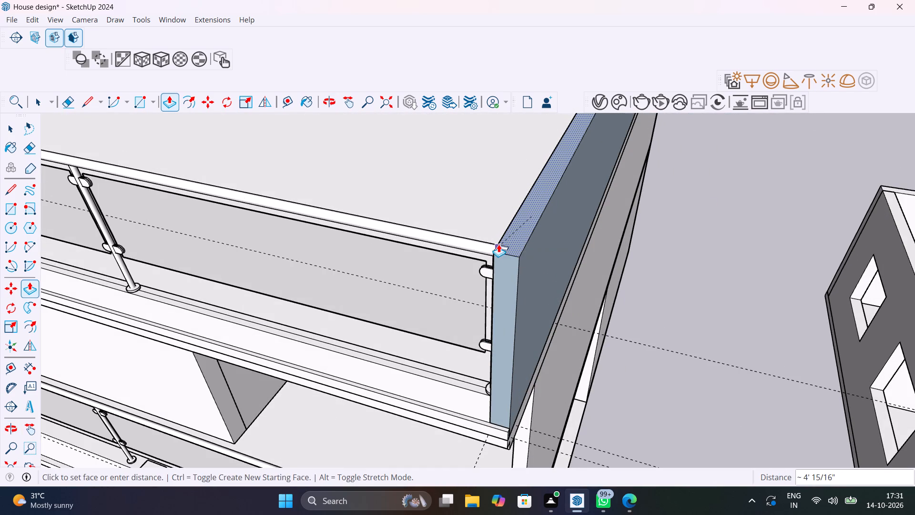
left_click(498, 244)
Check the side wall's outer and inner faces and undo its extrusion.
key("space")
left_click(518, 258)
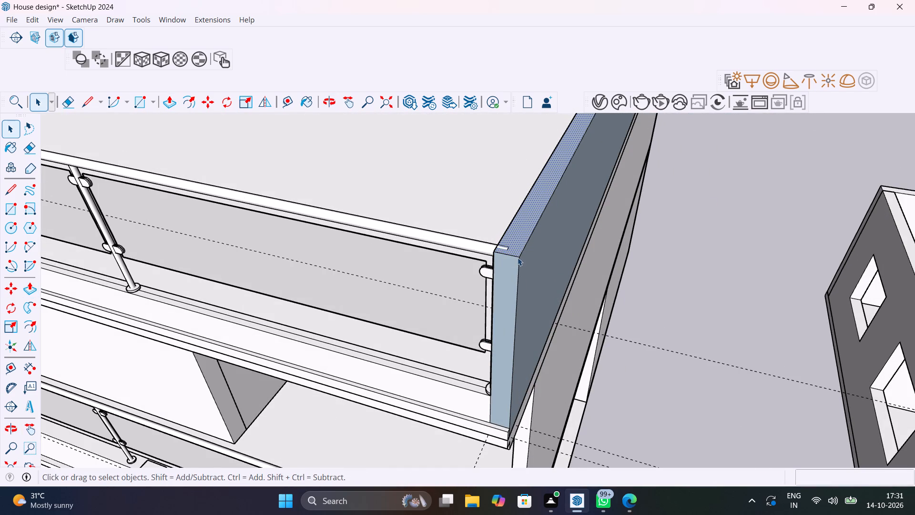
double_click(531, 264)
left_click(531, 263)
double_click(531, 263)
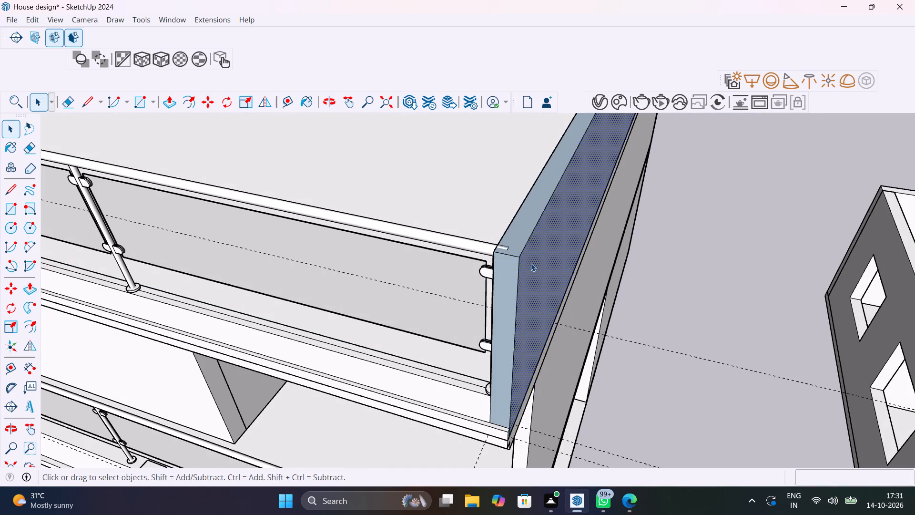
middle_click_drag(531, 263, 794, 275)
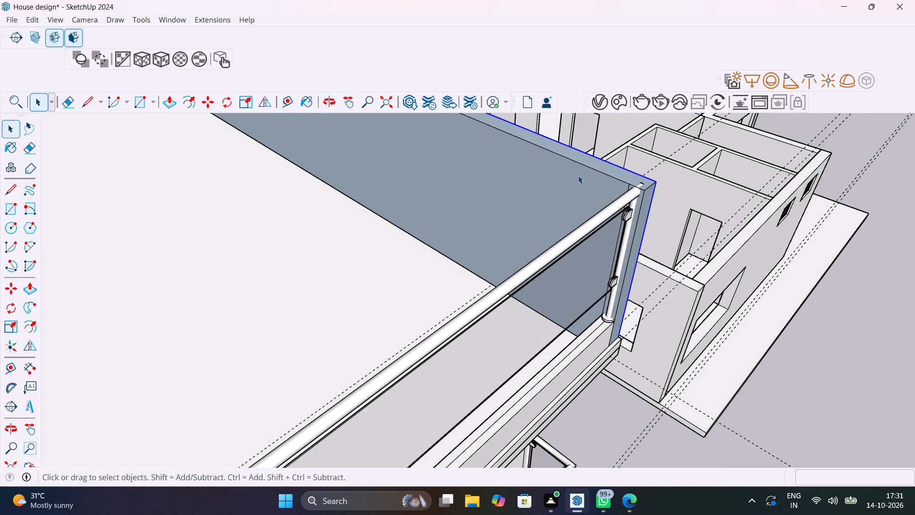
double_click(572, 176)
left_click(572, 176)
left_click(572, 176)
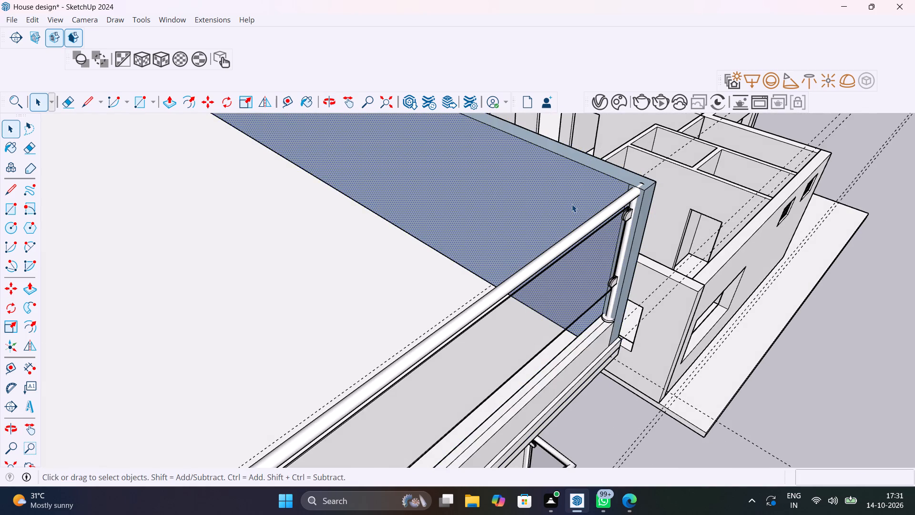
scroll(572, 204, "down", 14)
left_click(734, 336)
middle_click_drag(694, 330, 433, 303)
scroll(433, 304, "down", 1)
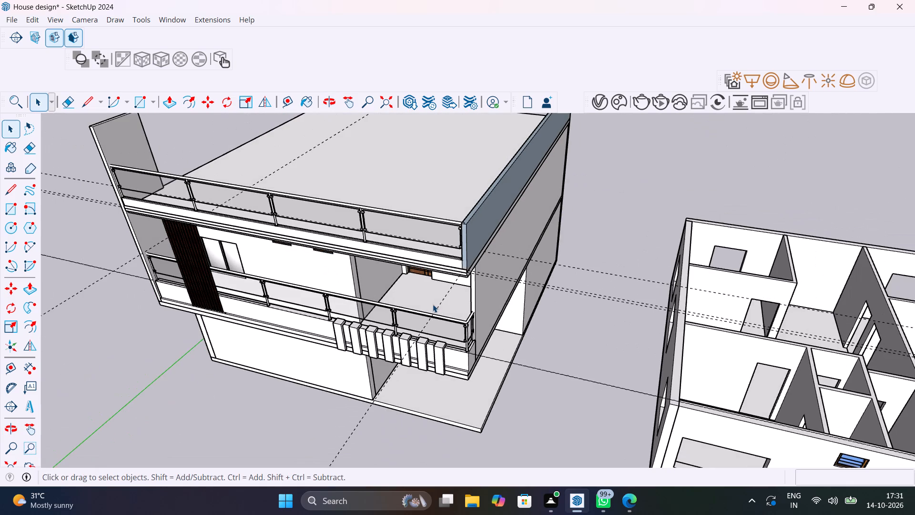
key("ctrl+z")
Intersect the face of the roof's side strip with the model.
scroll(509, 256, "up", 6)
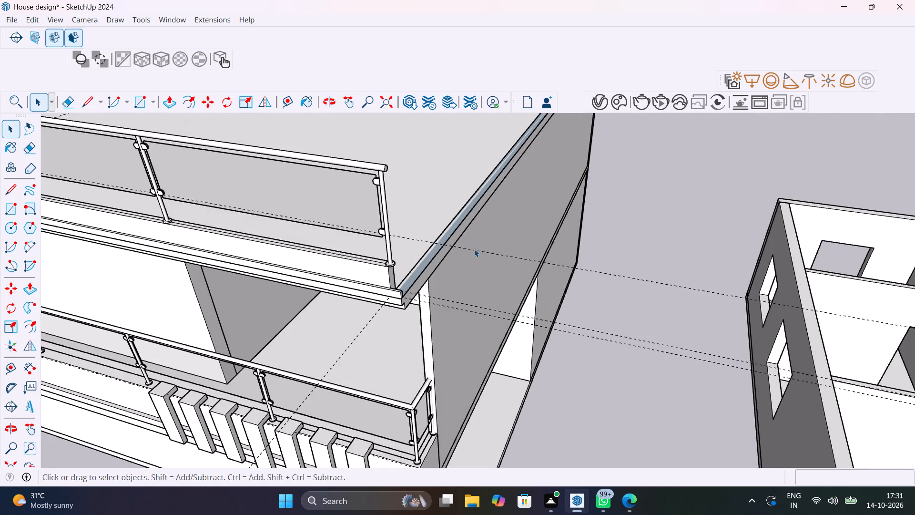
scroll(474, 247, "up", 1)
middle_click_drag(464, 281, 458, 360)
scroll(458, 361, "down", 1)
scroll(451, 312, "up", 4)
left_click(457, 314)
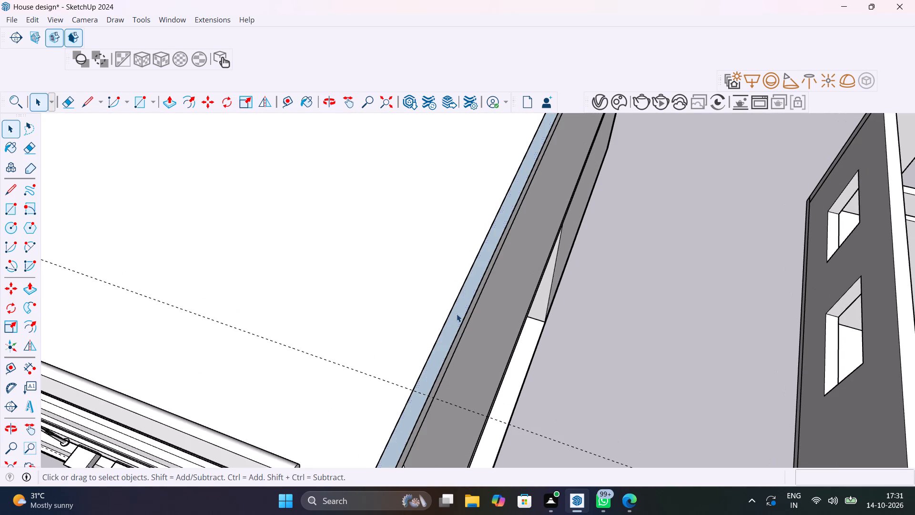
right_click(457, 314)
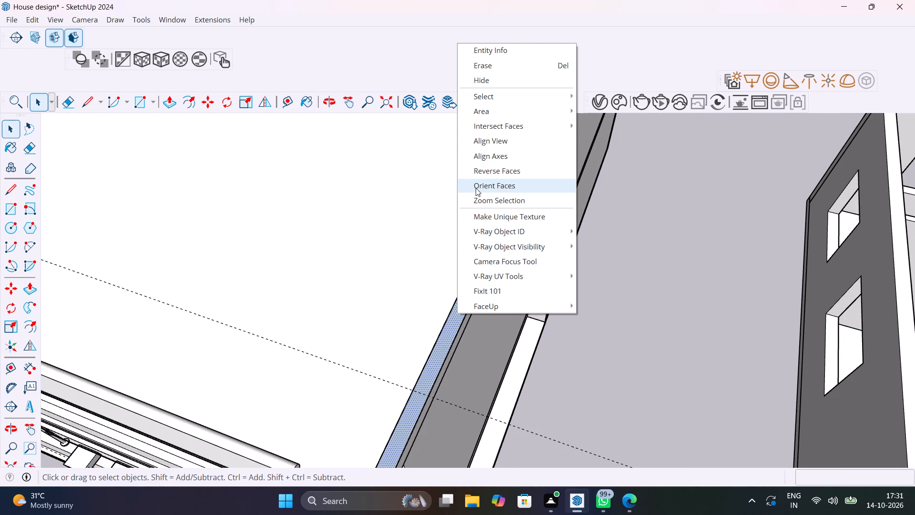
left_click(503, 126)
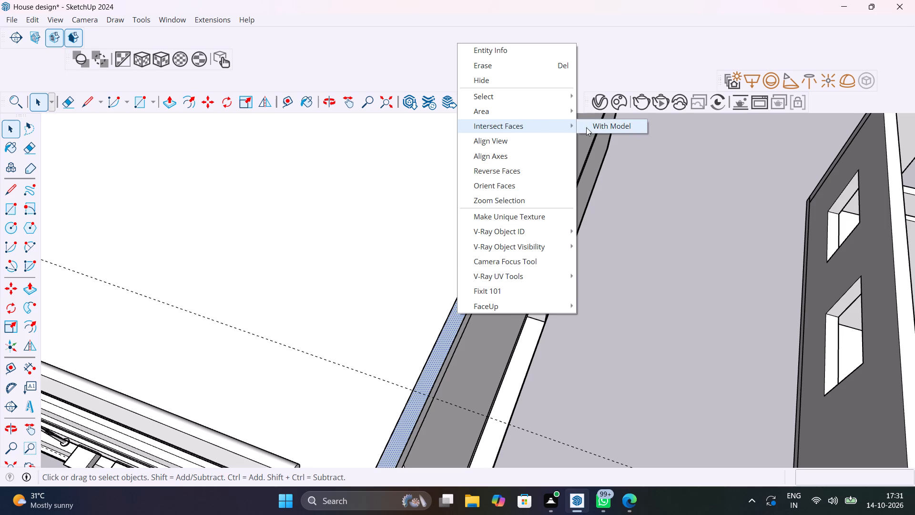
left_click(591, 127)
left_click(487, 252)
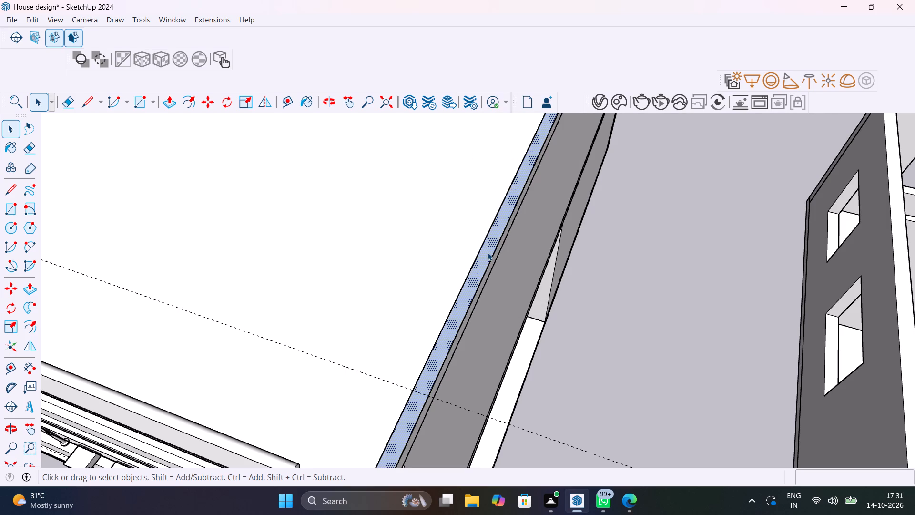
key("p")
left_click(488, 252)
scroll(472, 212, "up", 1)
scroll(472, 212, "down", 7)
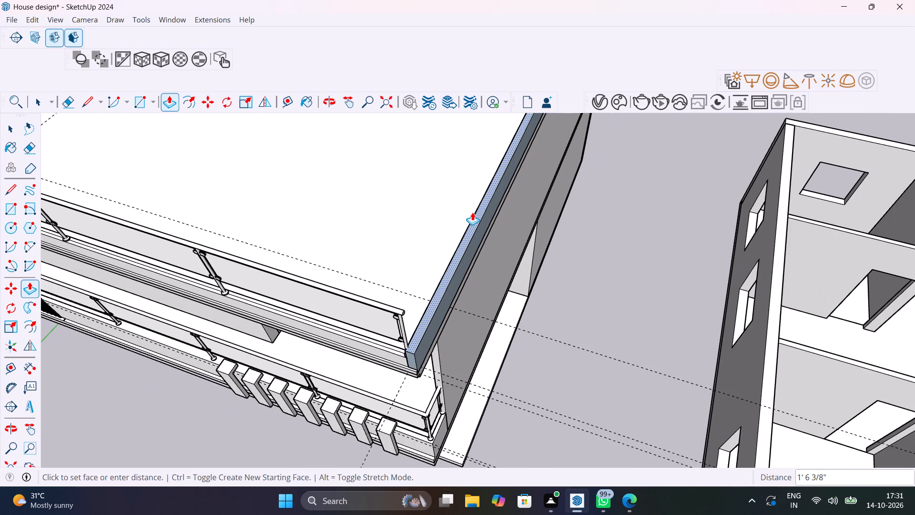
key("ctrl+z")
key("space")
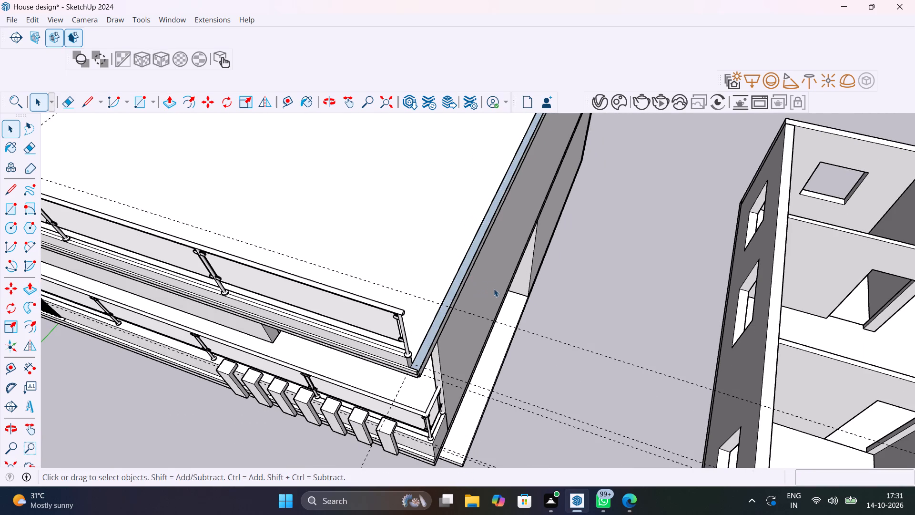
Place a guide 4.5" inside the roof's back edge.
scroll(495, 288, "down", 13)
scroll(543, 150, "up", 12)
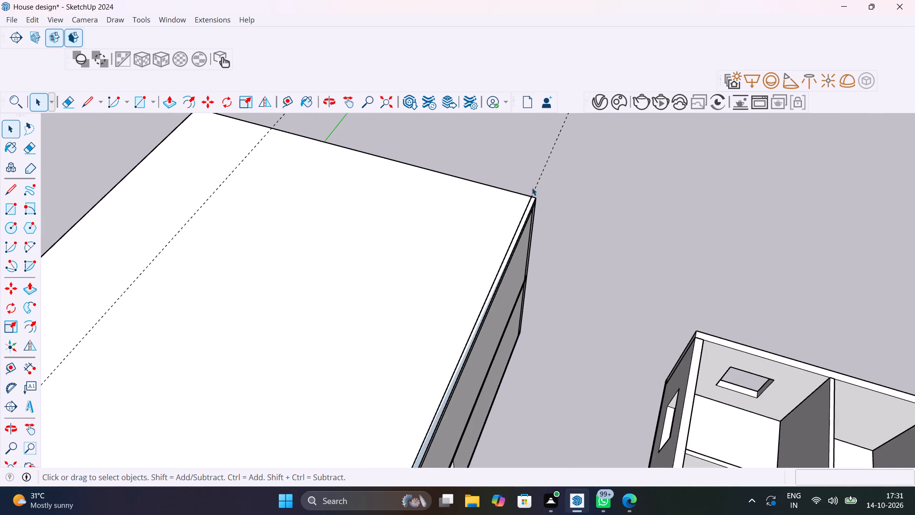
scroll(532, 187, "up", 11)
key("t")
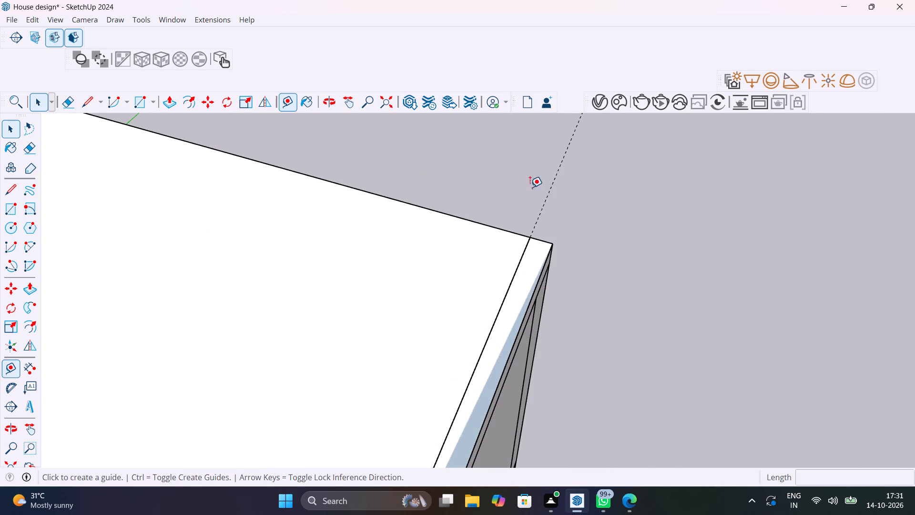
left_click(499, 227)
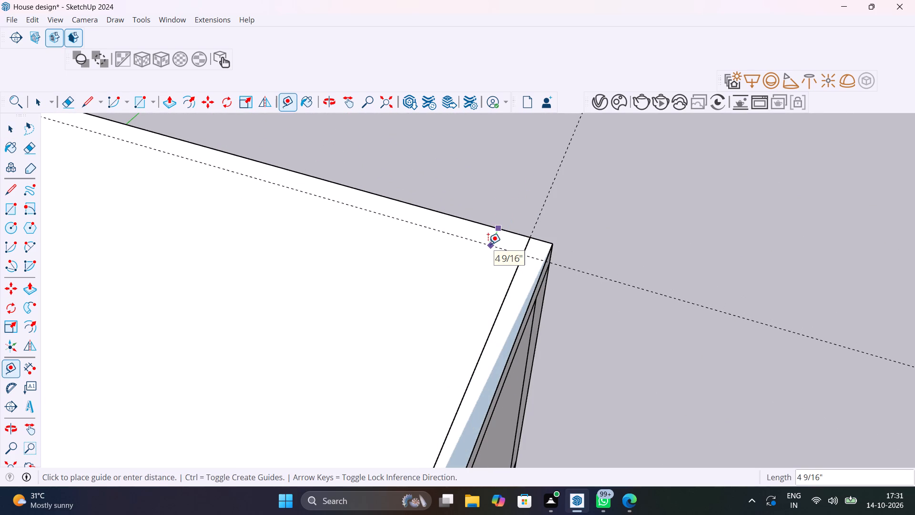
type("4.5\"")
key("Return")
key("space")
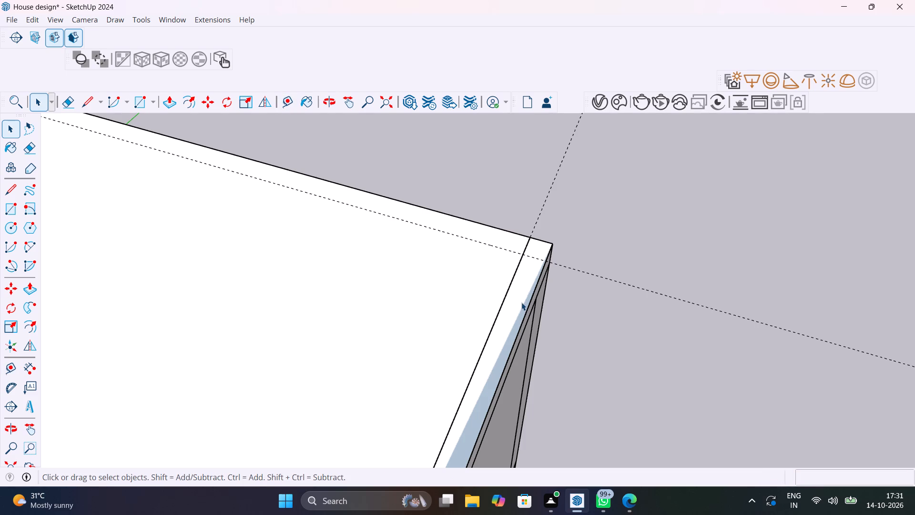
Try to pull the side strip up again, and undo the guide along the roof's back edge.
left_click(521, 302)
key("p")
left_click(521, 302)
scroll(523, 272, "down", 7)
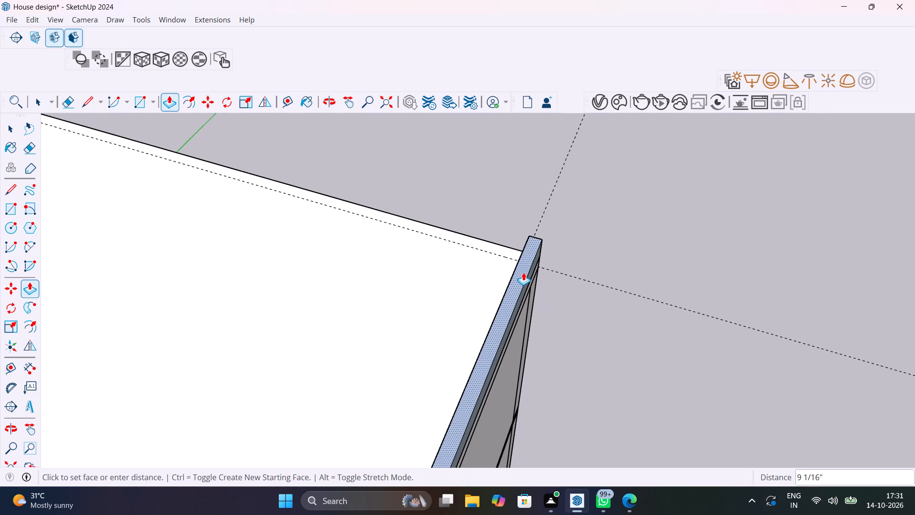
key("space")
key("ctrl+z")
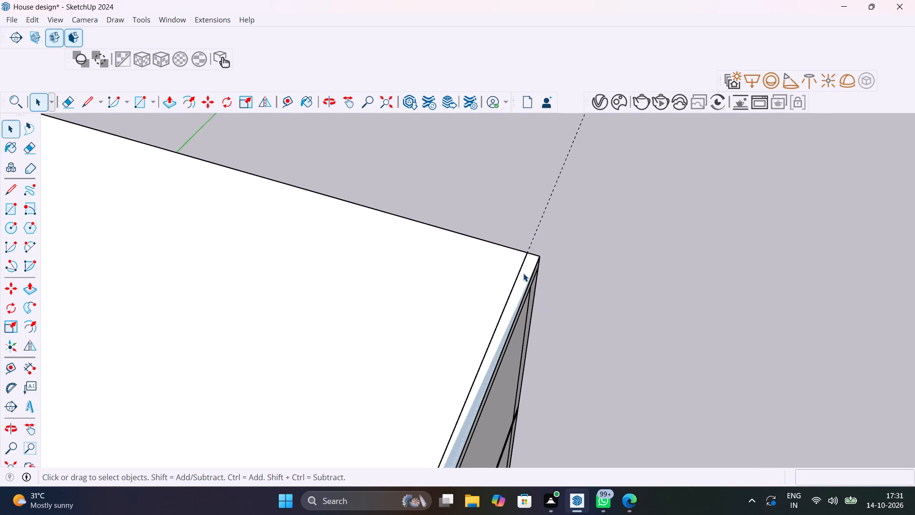
Delete the side strip's inner edge from the roof surface.
left_click(520, 265)
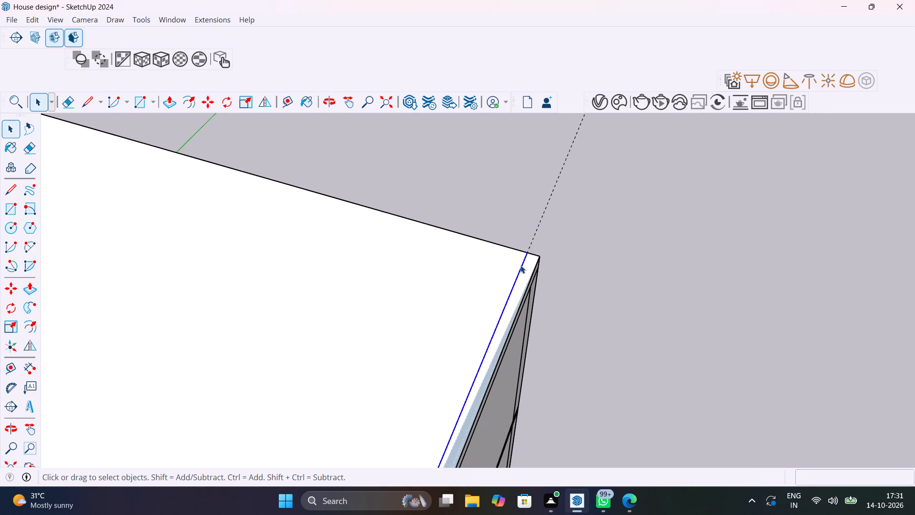
key("Delete")
scroll(520, 265, "down", 7)
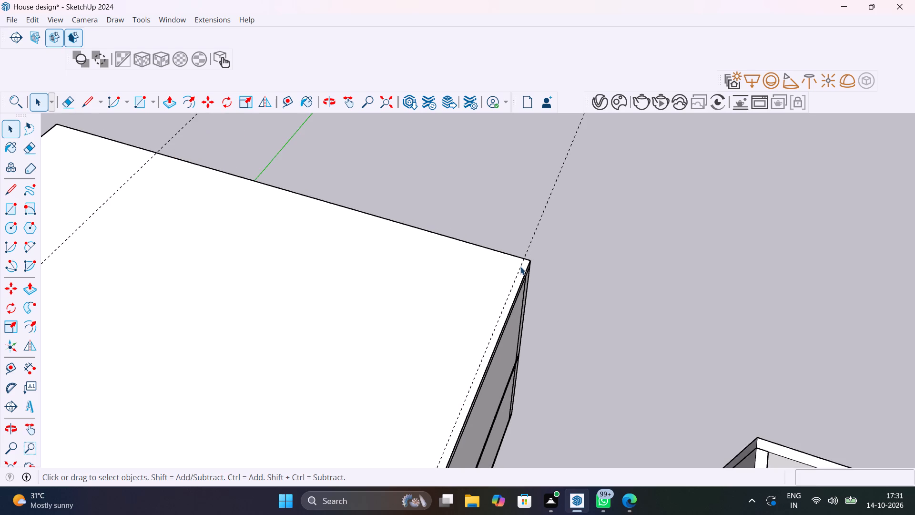
Place a guide 4.5" inside the roof's back edge.
middle_click_drag(492, 267, 432, 291)
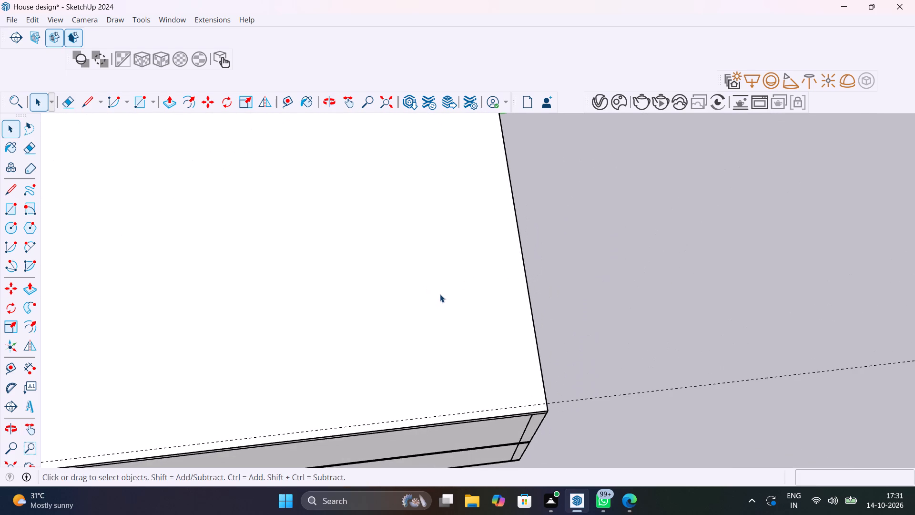
key("t")
left_click(524, 269)
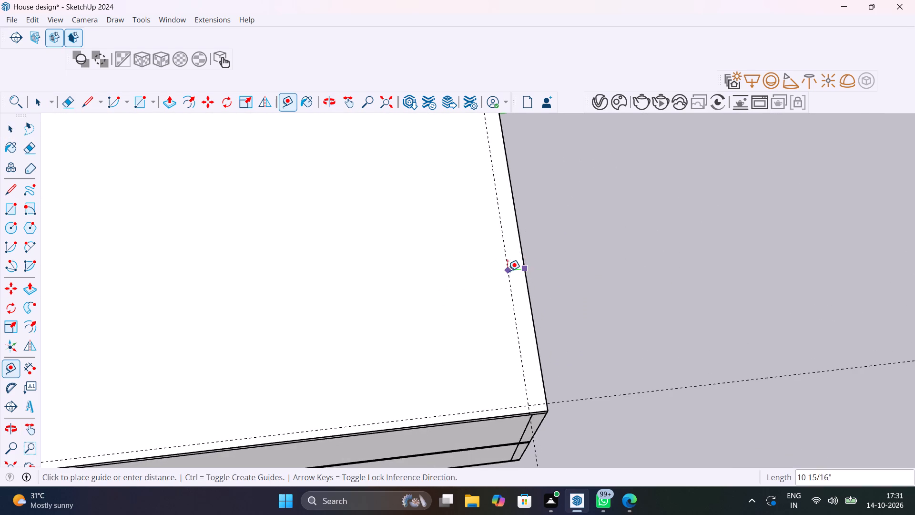
type("4.5\"")
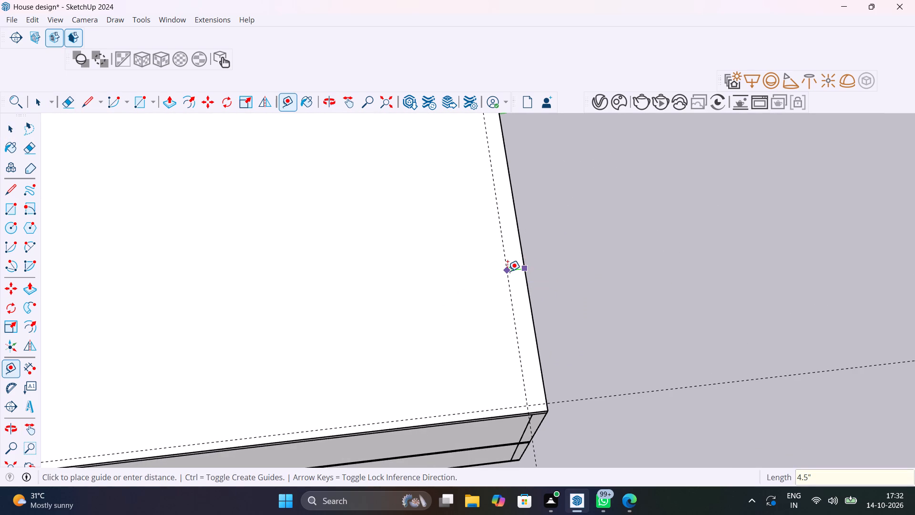
key("Return")
key("space")
Draw a 4.5" wide rectangle along the roof's side edge, from the front parapet's end to the back corner.
scroll(508, 276, "down", 7)
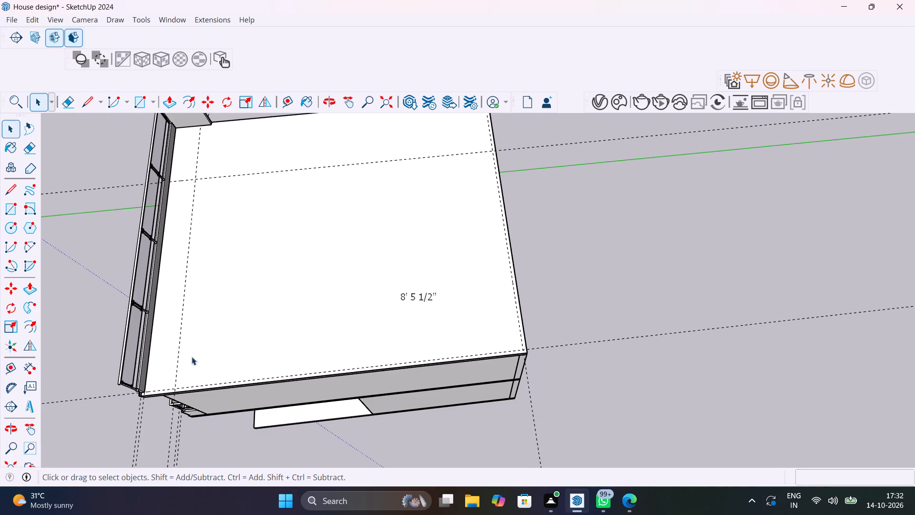
scroll(184, 401, "up", 10)
key("r")
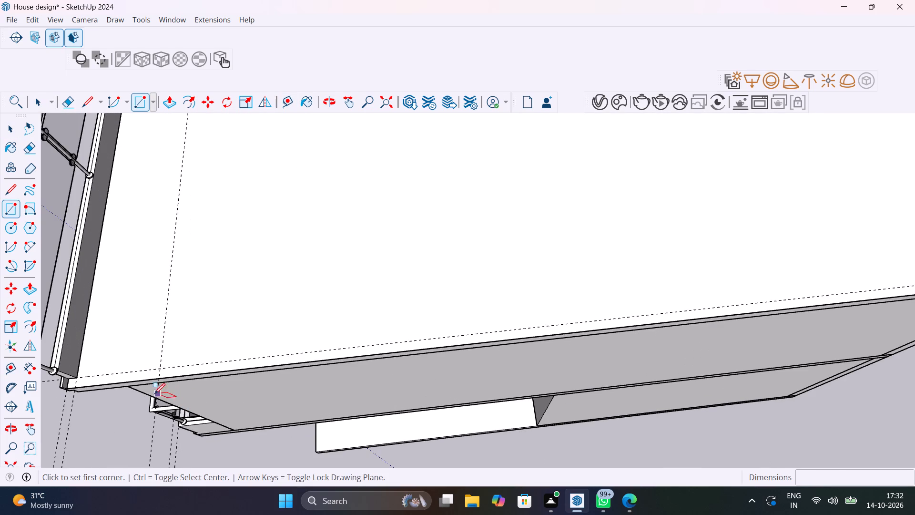
scroll(82, 376, "up", 12)
middle_click_drag(82, 376, 254, 310)
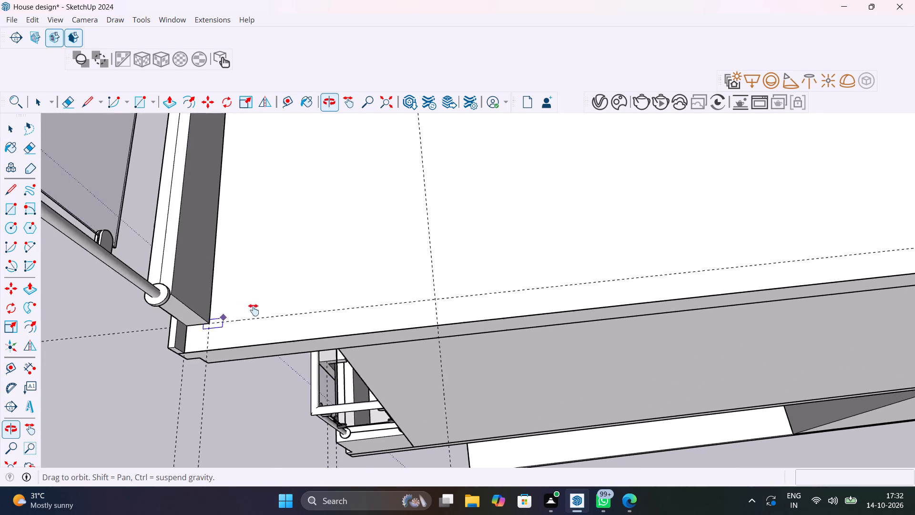
middle_click_drag(254, 310, 259, 309)
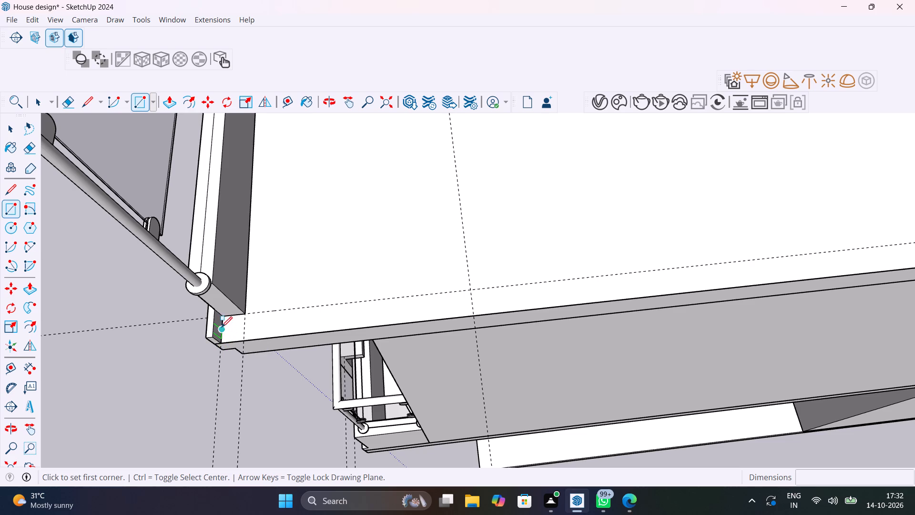
scroll(222, 319, "up", 16)
middle_click_drag(222, 320, 250, 257)
scroll(250, 257, "up", 1)
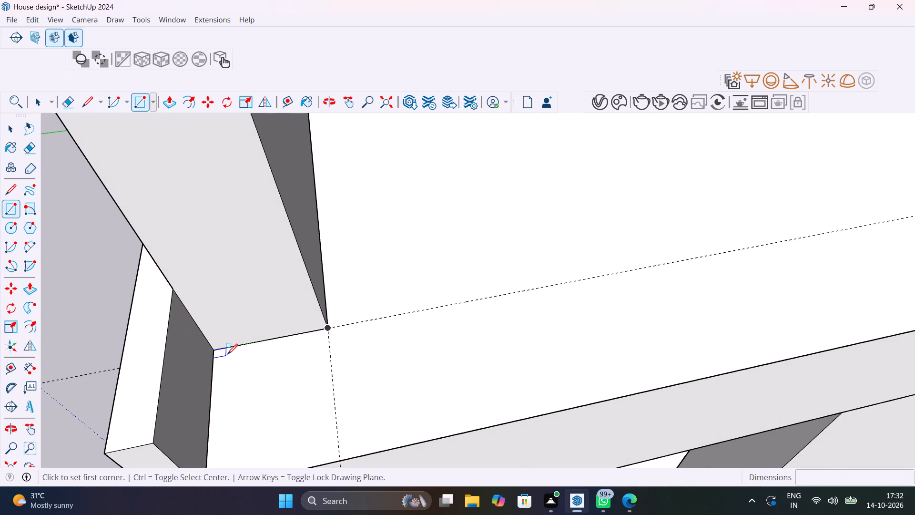
key("Escape")
scroll(227, 354, "down", 8)
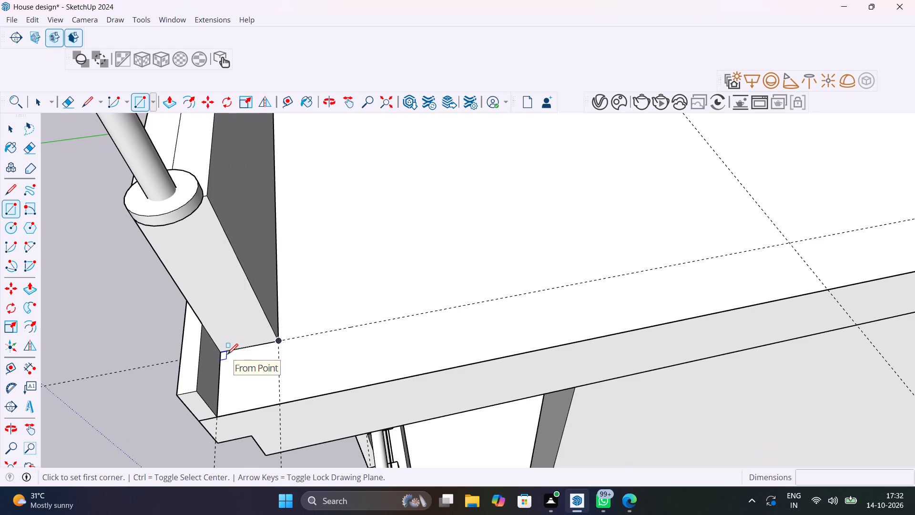
key("space")
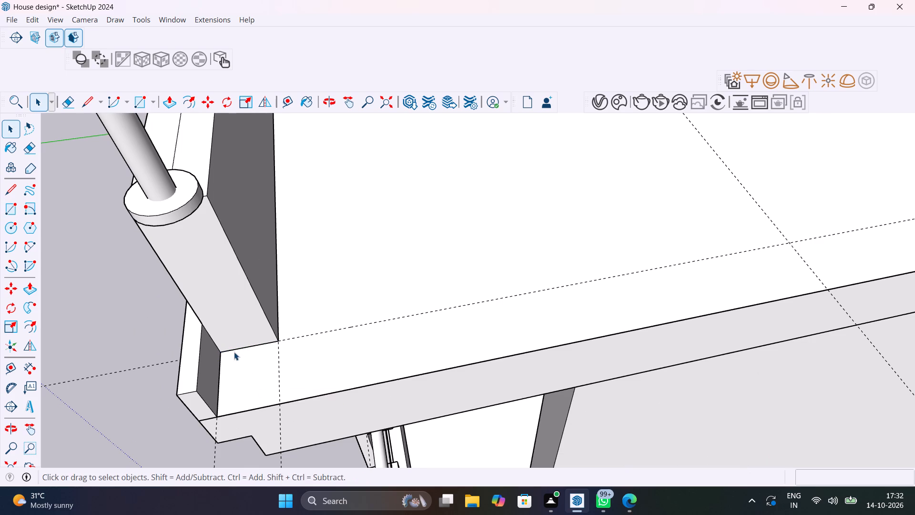
key("r")
left_click(222, 352)
scroll(297, 361, "down", 2)
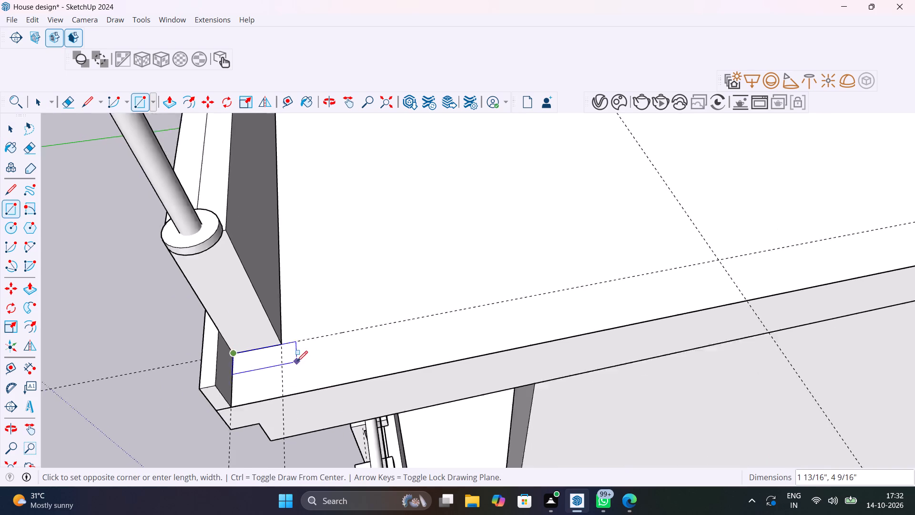
scroll(297, 361, "down", 20)
middle_click_drag(732, 290, 397, 332, "shift")
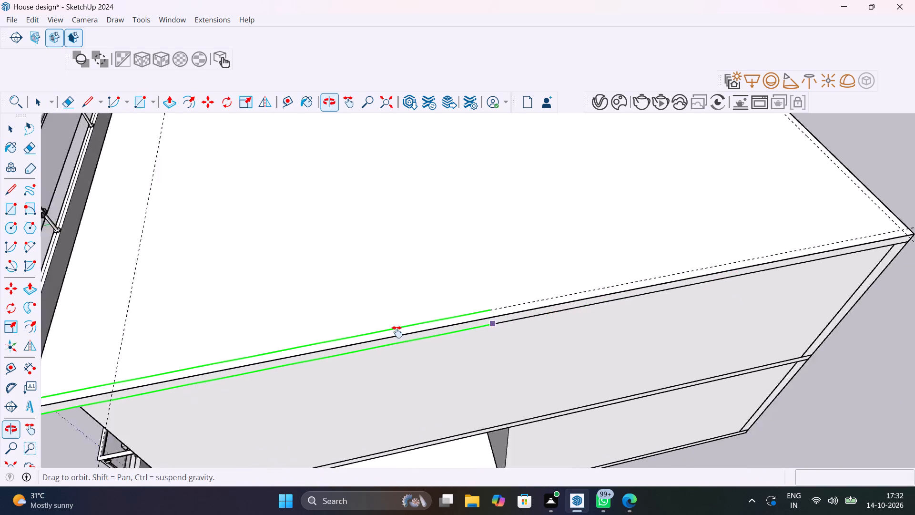
middle_click_drag(397, 332, 229, 334, "shift")
scroll(229, 334, "up", 1, "shift")
scroll(677, 236, "up", 20)
scroll(677, 236, "up", 3)
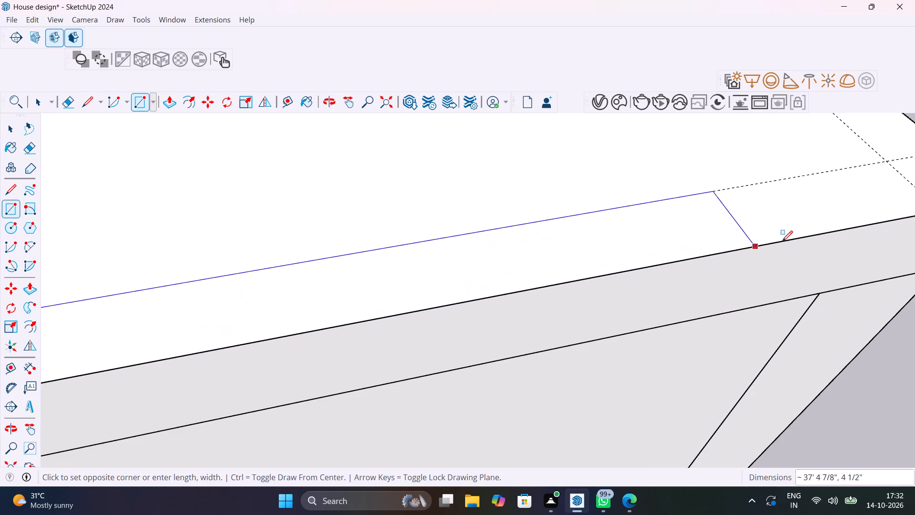
scroll(853, 227, "down", 1)
middle_click_drag(853, 226, 494, 298, "shift")
scroll(494, 300, "up", 1)
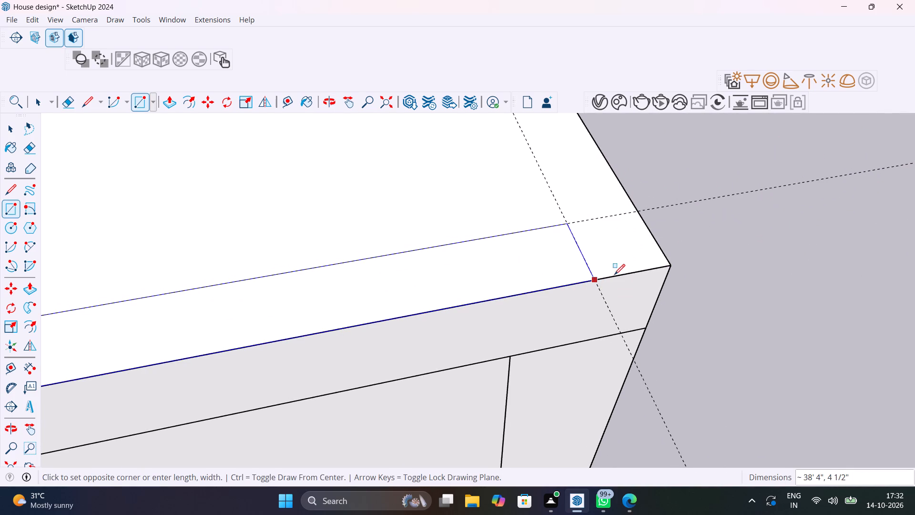
left_click(667, 265)
Push/Pull the new side strip up 3' to form the side parapet wall.
scroll(569, 262, "down", 16)
middle_click_drag(502, 276, 502, 276)
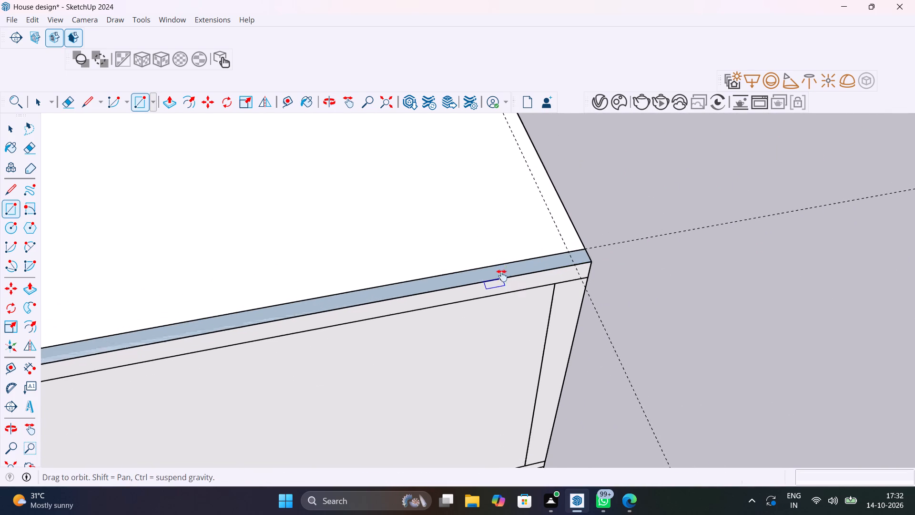
middle_click_drag(502, 276, 306, 325)
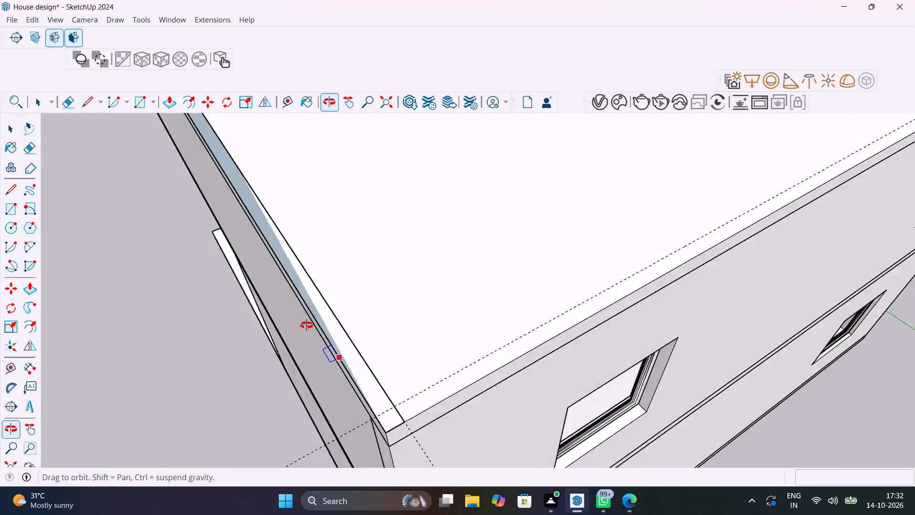
middle_click_drag(306, 325, 268, 365)
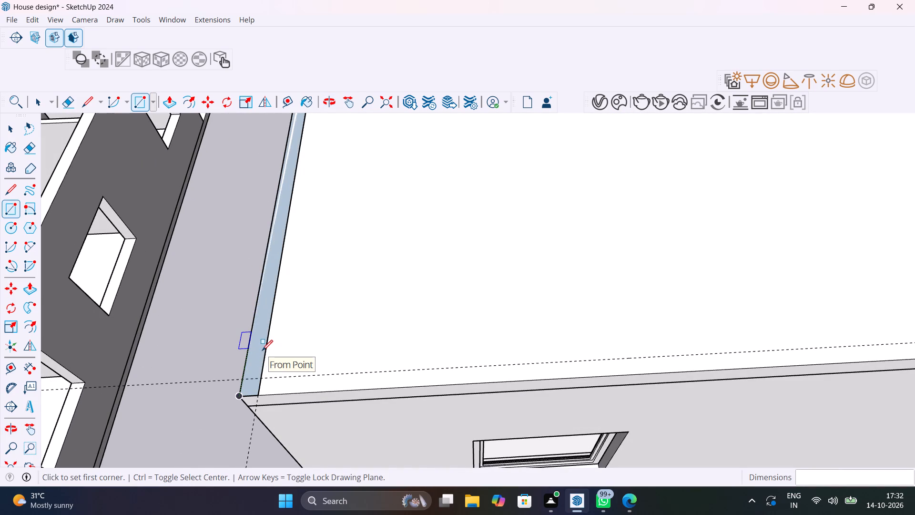
key("p")
left_click(253, 348)
scroll(232, 305, "down", 14)
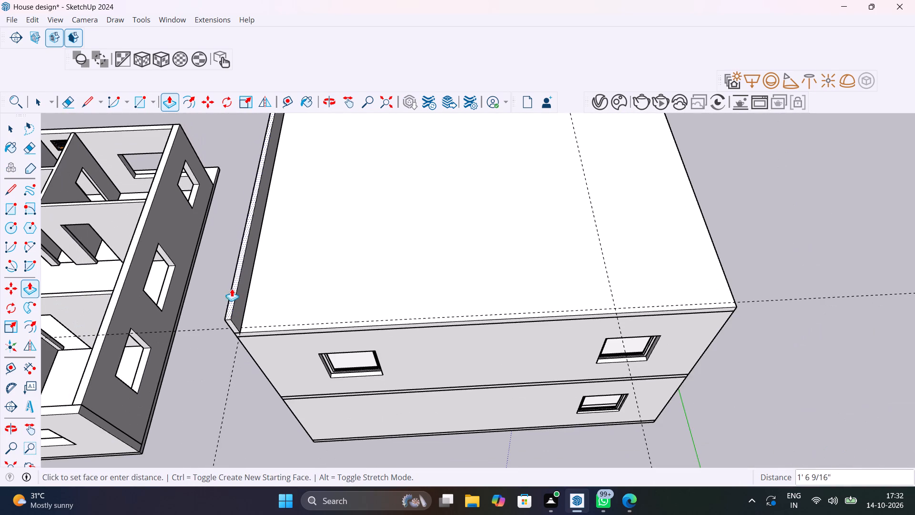
type("3'")
key("Return")
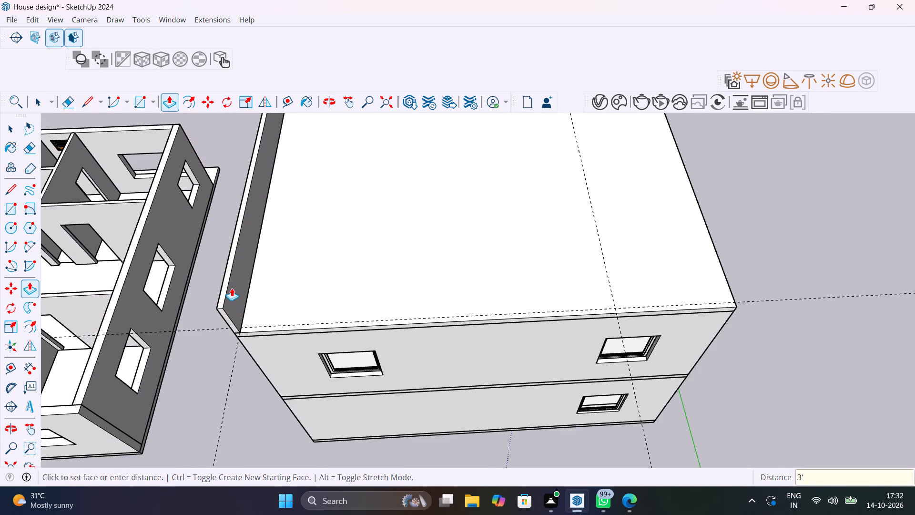
key("space")
Raise the side parapet wall's top face about 1' 1" more, level with the front glass railing's top rail.
scroll(232, 288, "down", 13)
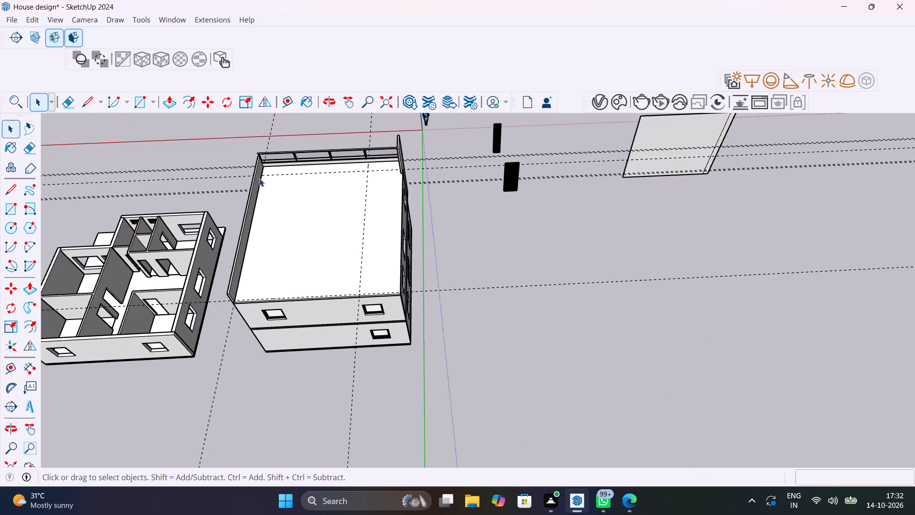
scroll(259, 178, "up", 11)
middle_click_drag(259, 178, 651, 118)
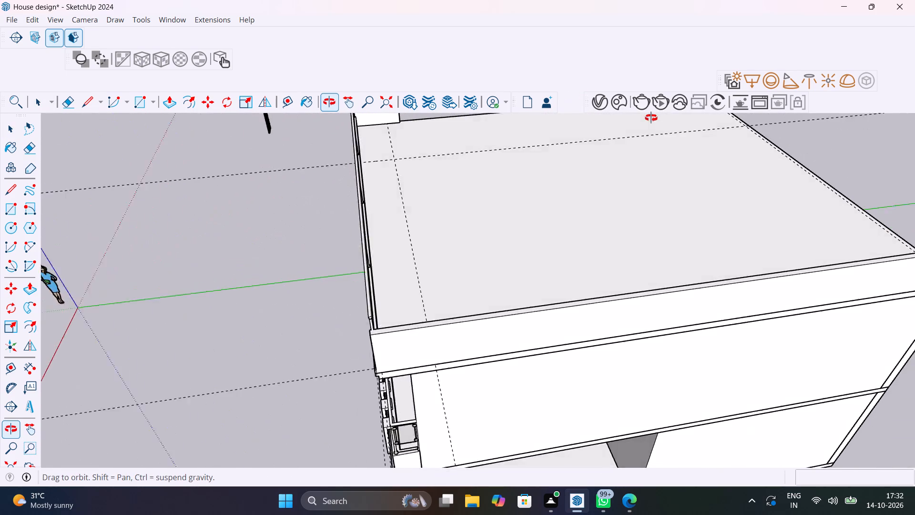
middle_click_drag(651, 118, 661, 118)
scroll(438, 337, "up", 10)
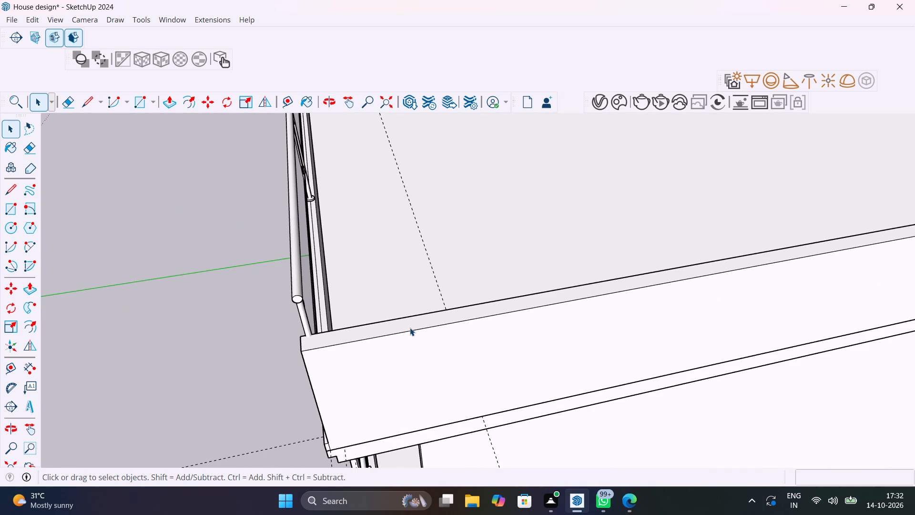
left_click(410, 327)
key("p")
left_click(410, 327)
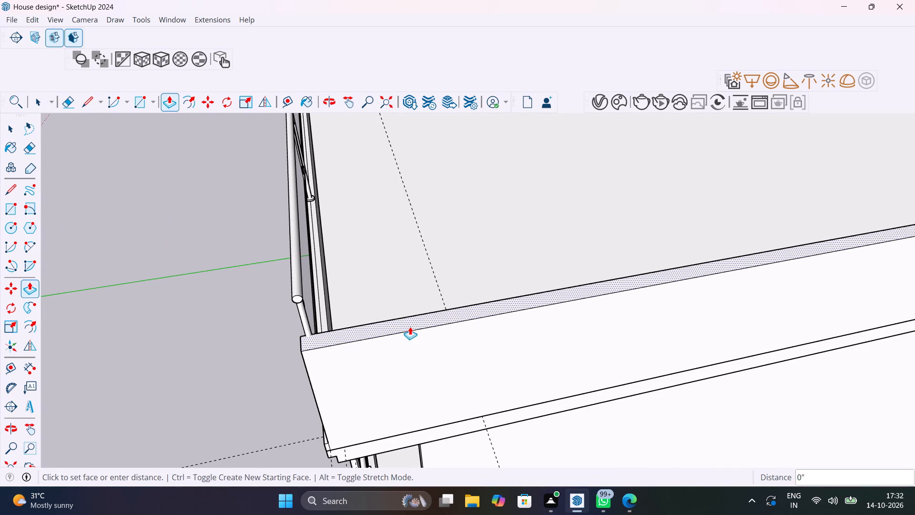
middle_click_drag(481, 282, 503, 278)
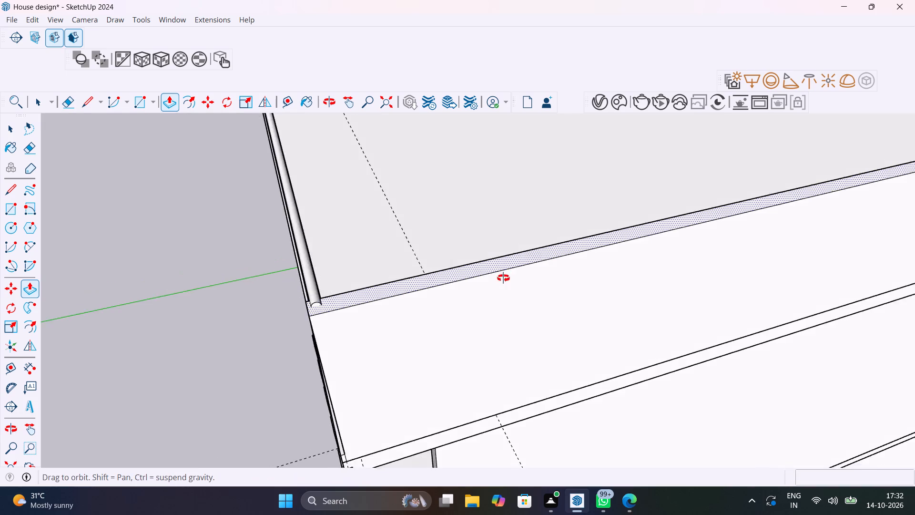
middle_click_drag(503, 278, 663, 265)
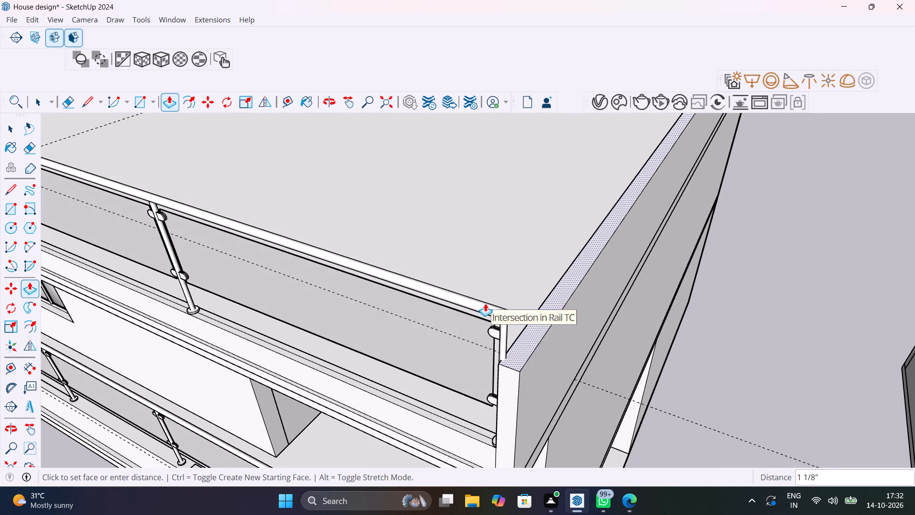
left_click(502, 310)
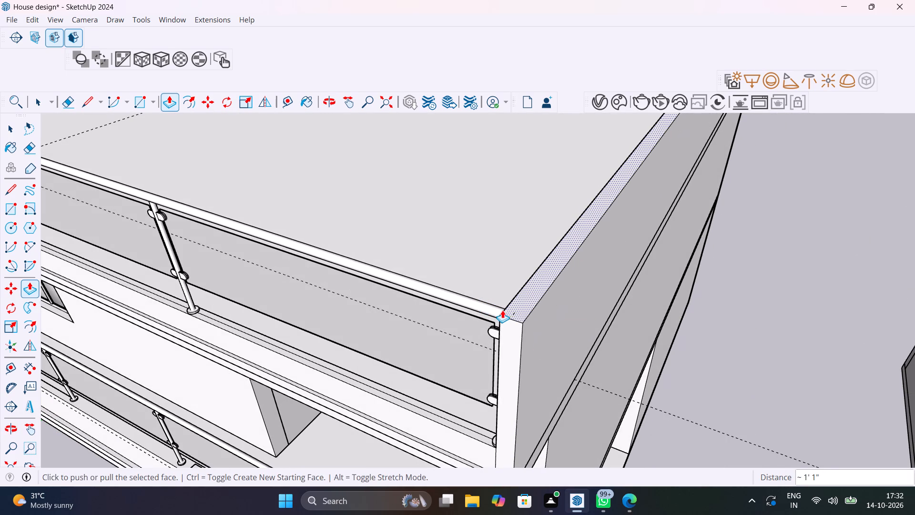
key("space")
left_click(725, 361)
Place a guide 4.5" inside the roof's opposite side edge, behind the short front wall.
middle_click_drag(621, 316, 699, 270)
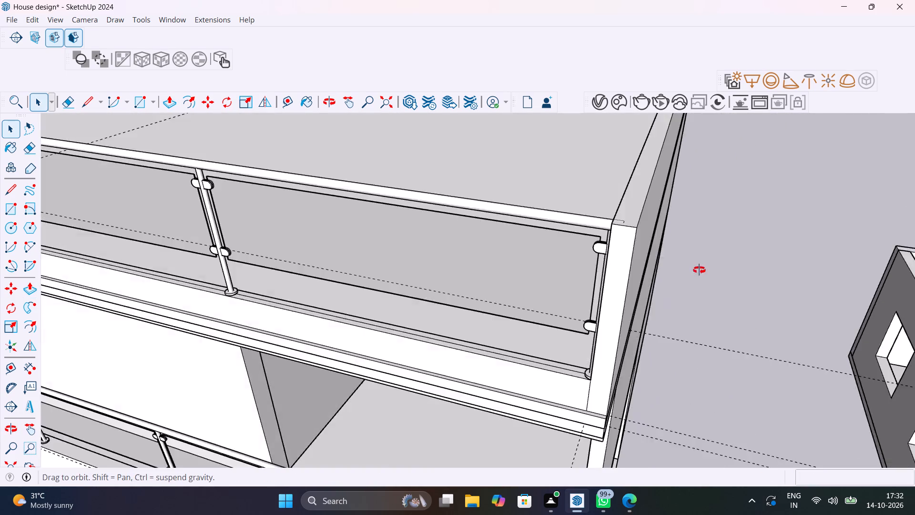
middle_click_drag(699, 270, 707, 335)
scroll(650, 271, "down", 19)
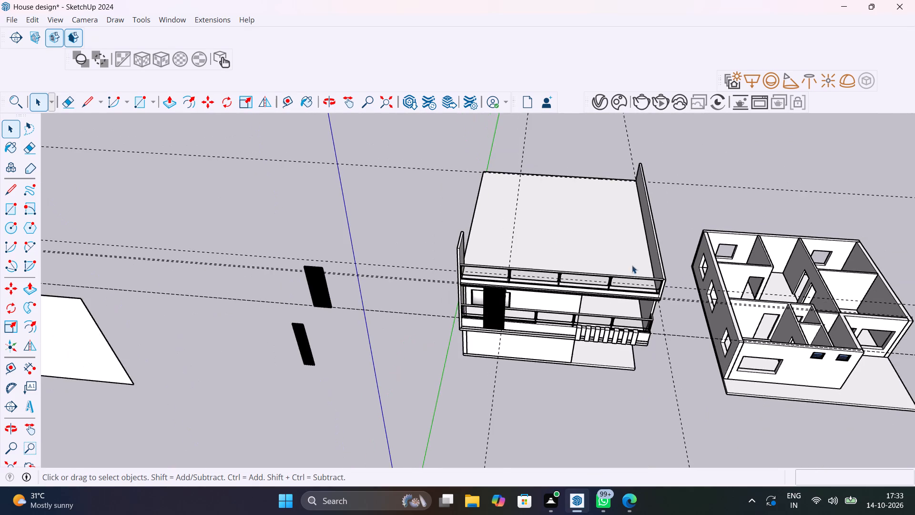
scroll(480, 237, "up", 10)
middle_click_drag(493, 265, 415, 279)
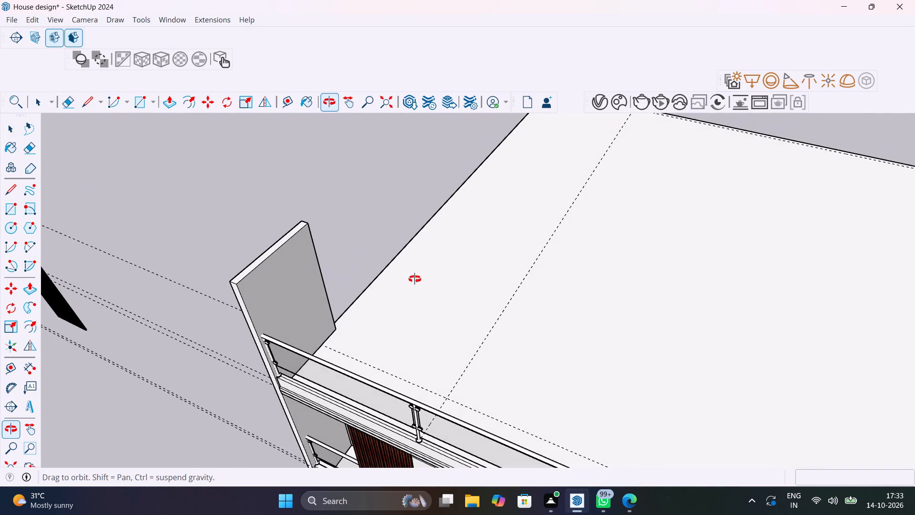
middle_click_drag(415, 279, 498, 357)
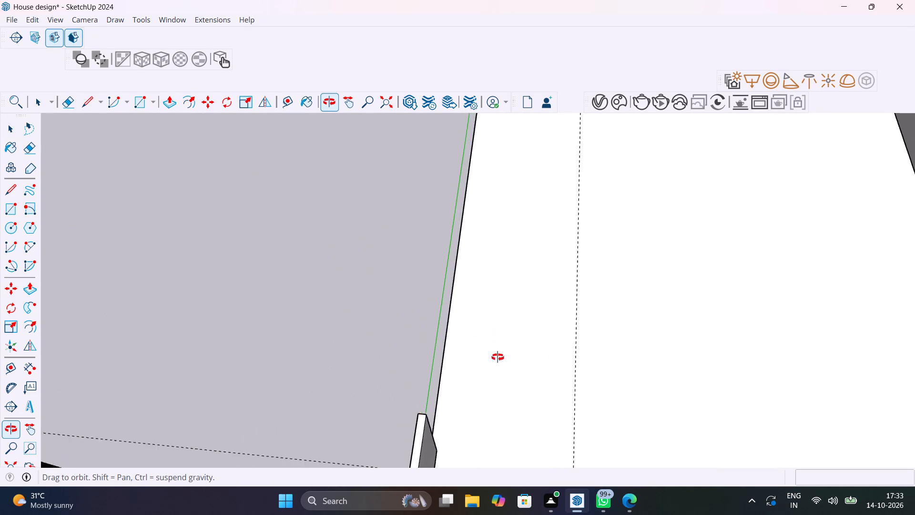
middle_click_drag(498, 357, 500, 372)
scroll(461, 326, "up", 5)
key("t")
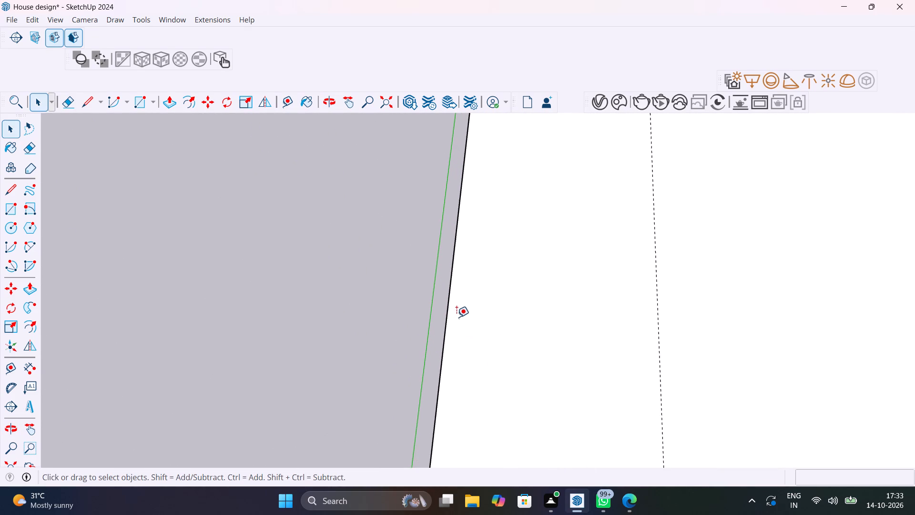
left_click(451, 305)
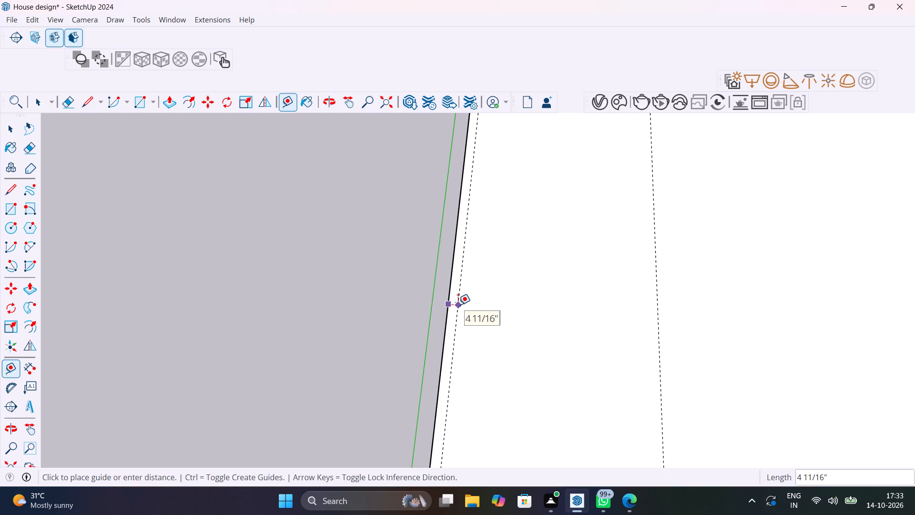
type("4.5\"")
key("Return")
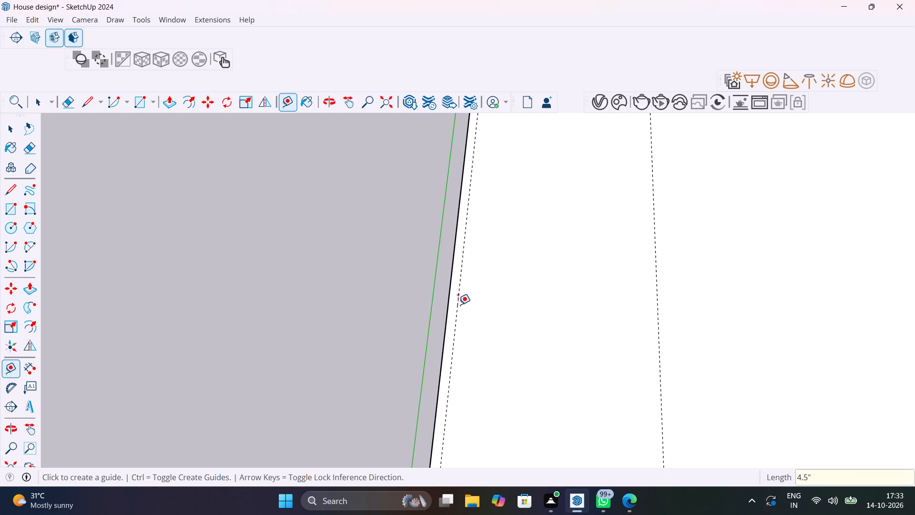
Draw a 4.5" wide, 33' 2" long rectangle along the roof's back edge, starting at the side parapet wall.
scroll(458, 305, "down", 16)
scroll(457, 305, "up", 5)
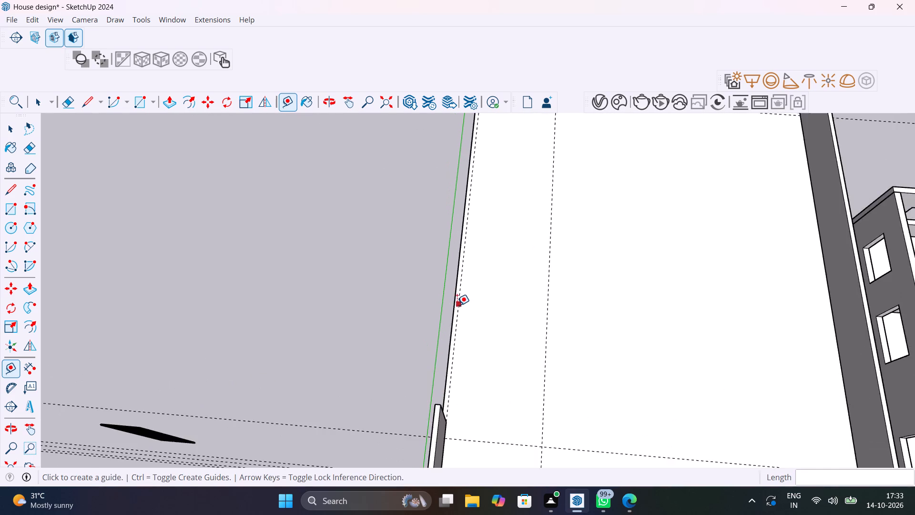
scroll(457, 305, "up", 3)
middle_click_drag(456, 305, 221, 304)
scroll(277, 304, "down", 7)
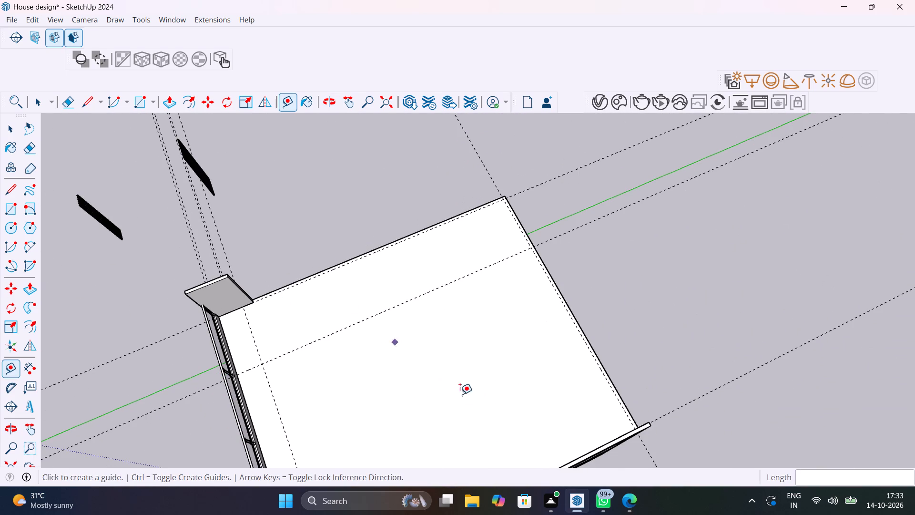
middle_click_drag(547, 451, 114, 391)
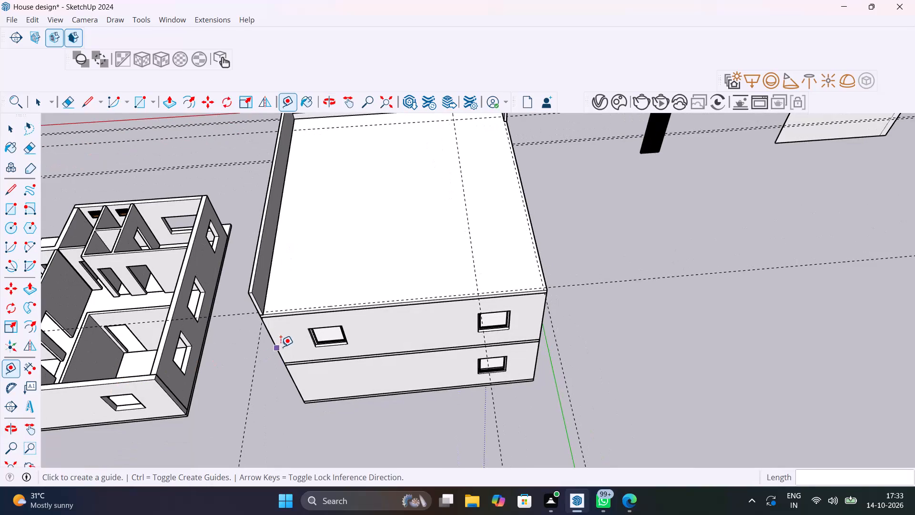
middle_click_drag(327, 327, 226, 418)
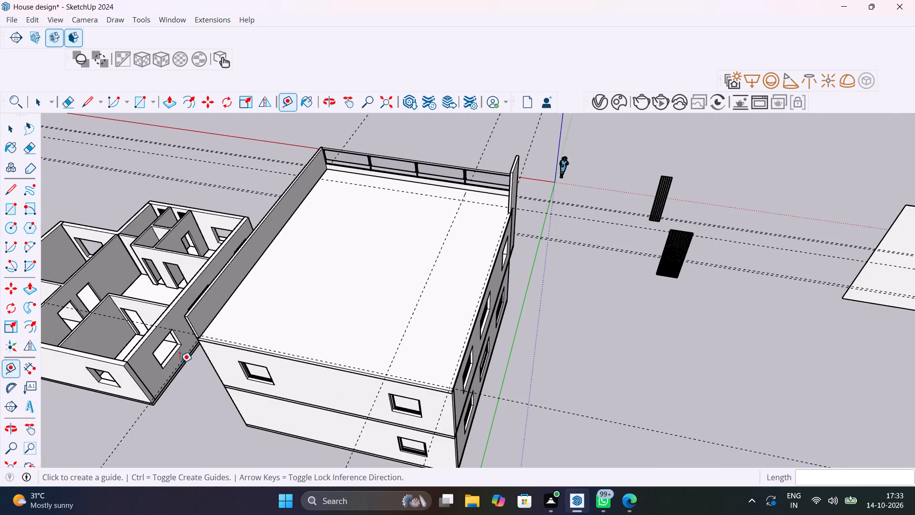
scroll(190, 347, "up", 14)
key("r")
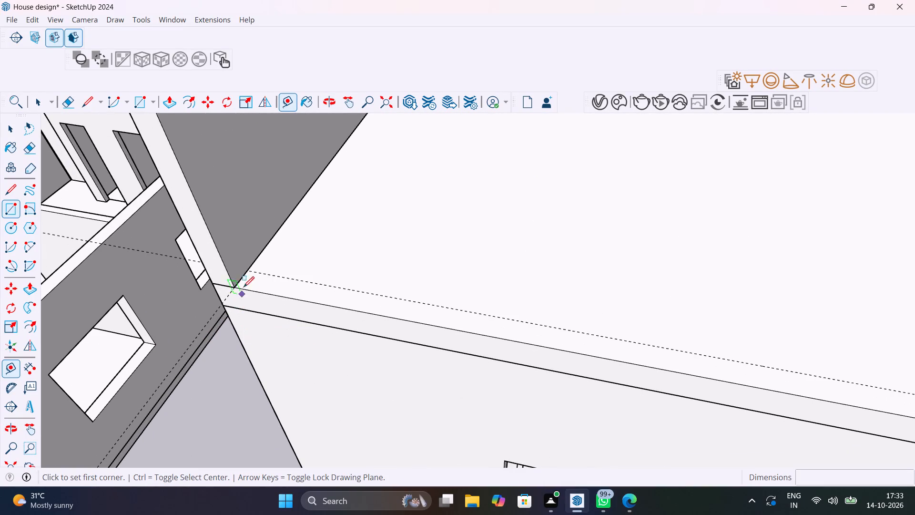
left_click(249, 272)
scroll(328, 301, "down", 3)
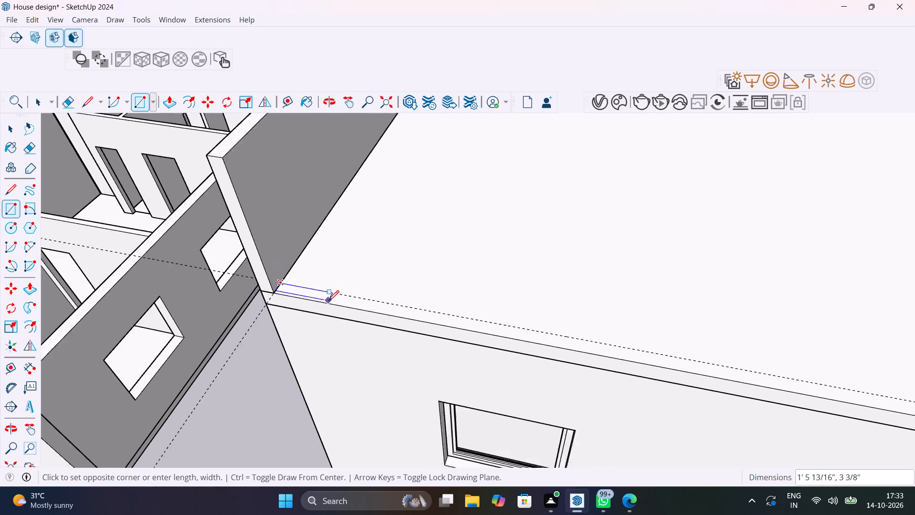
scroll(328, 301, "down", 20)
scroll(328, 301, "down", 4)
scroll(514, 334, "up", 11)
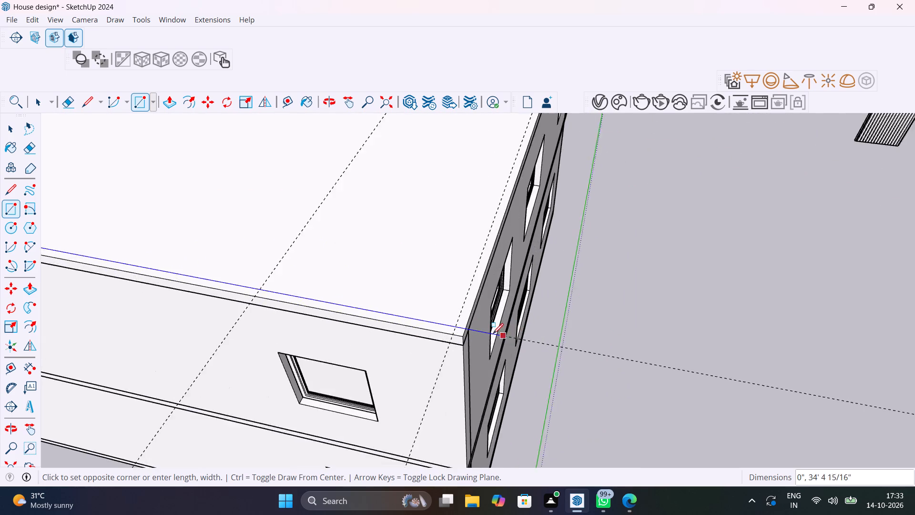
scroll(493, 334, "up", 4)
left_click(414, 337)
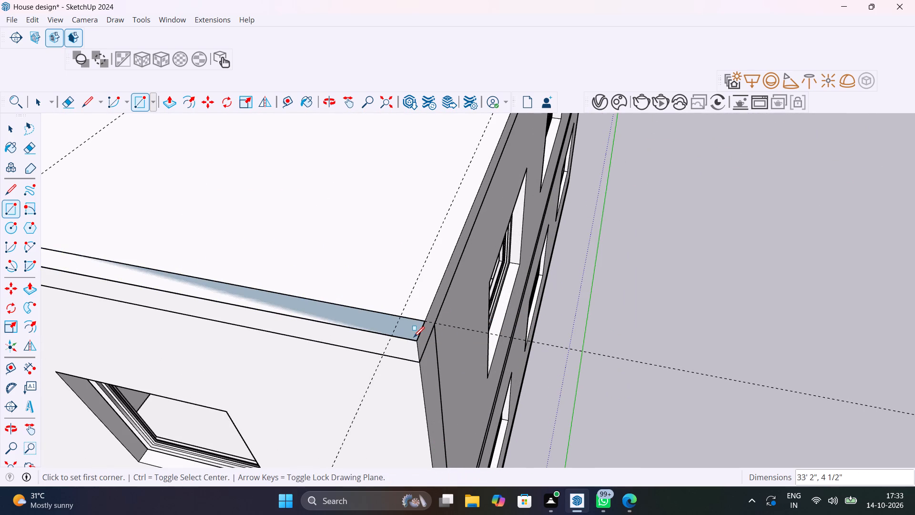
Push/Pull the back edge strip up to the side parapet wall's top to form the back parapet wall.
key("p")
left_click(407, 330)
scroll(367, 304, "down", 7)
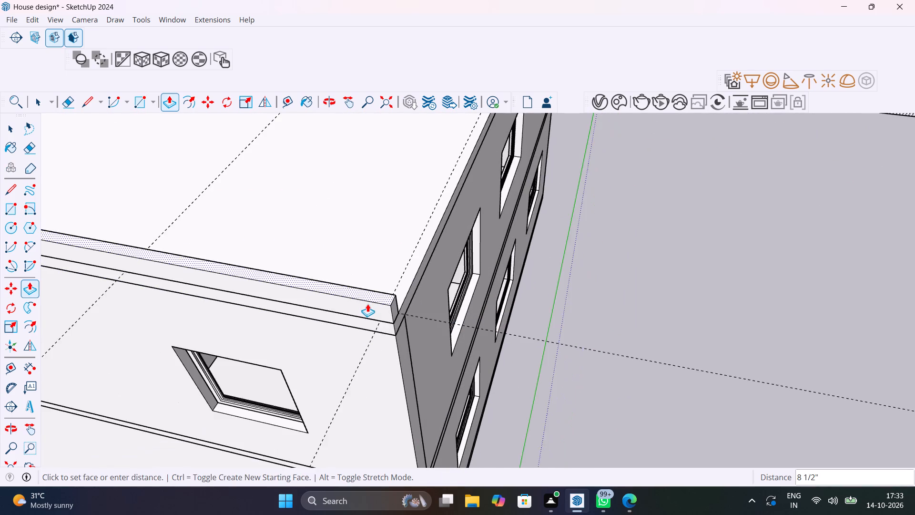
scroll(367, 304, "down", 20)
scroll(367, 304, "down", 1)
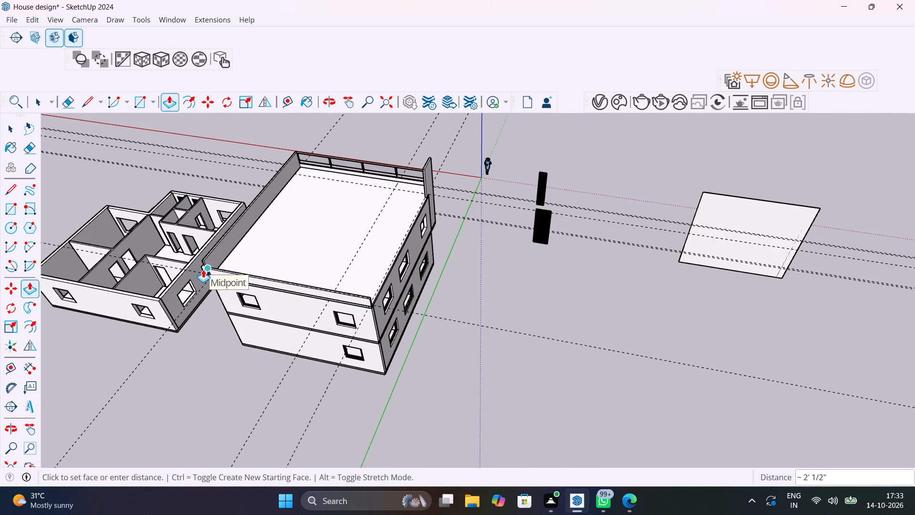
middle_click_drag(203, 268, 342, 266)
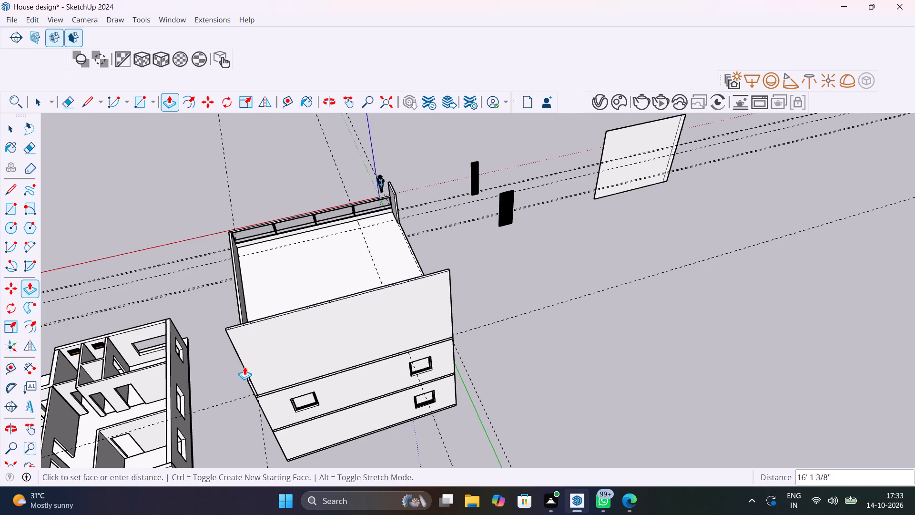
left_click(248, 380)
key("space")
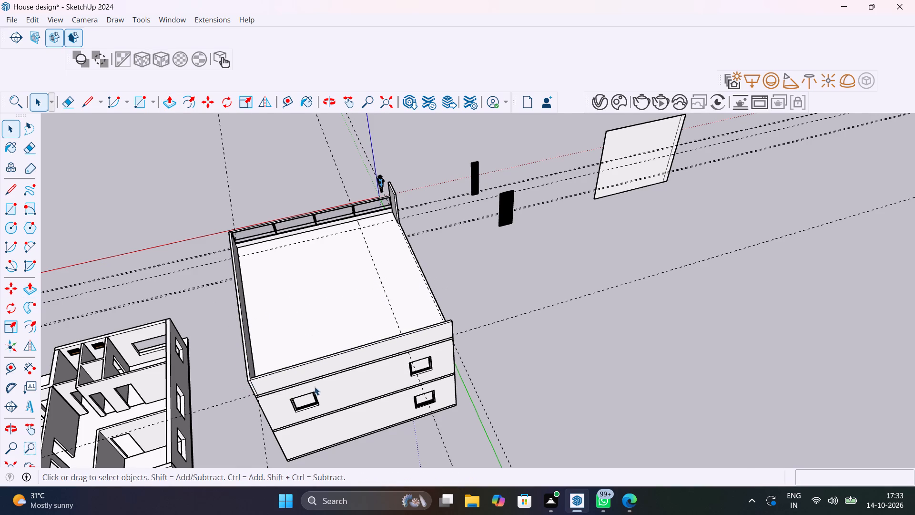
Draw a 4.5" wide rectangle, about 33' 9" long, along the roof's open side edge from the back parapet to the short front wall.
middle_click_drag(461, 391, 90, 391)
scroll(485, 230, "up", 2)
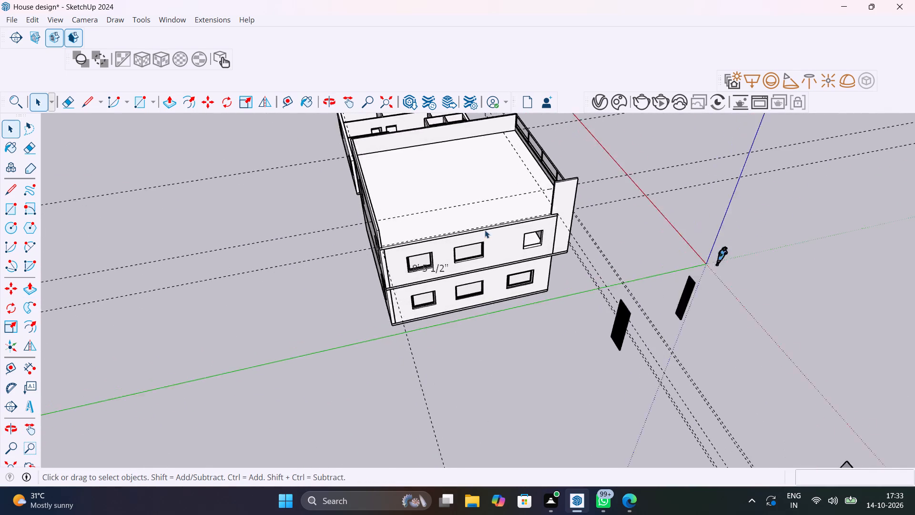
scroll(485, 230, "up", 11)
middle_click_drag(486, 237, 355, 260)
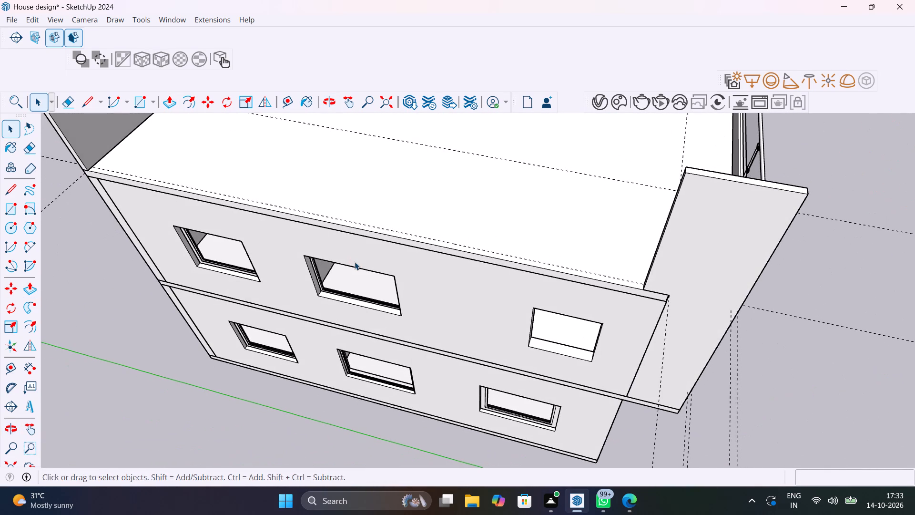
key("r")
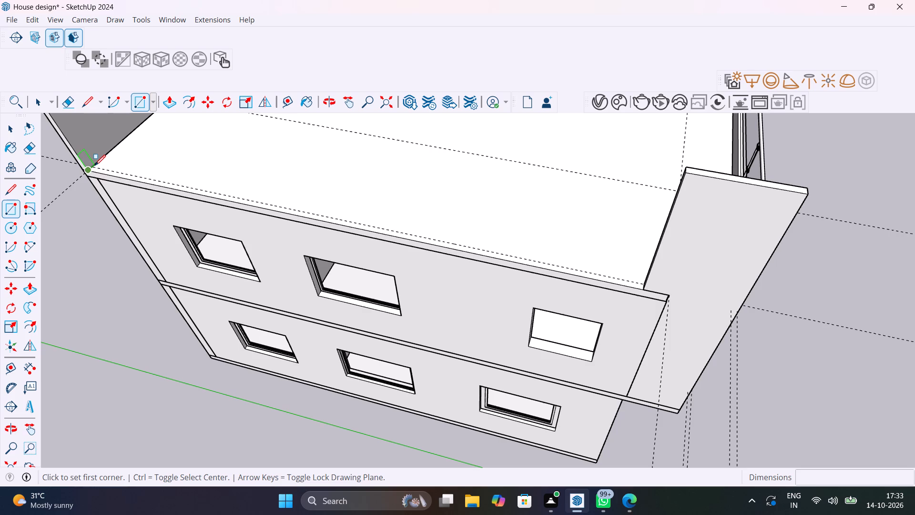
scroll(83, 173, "up", 13)
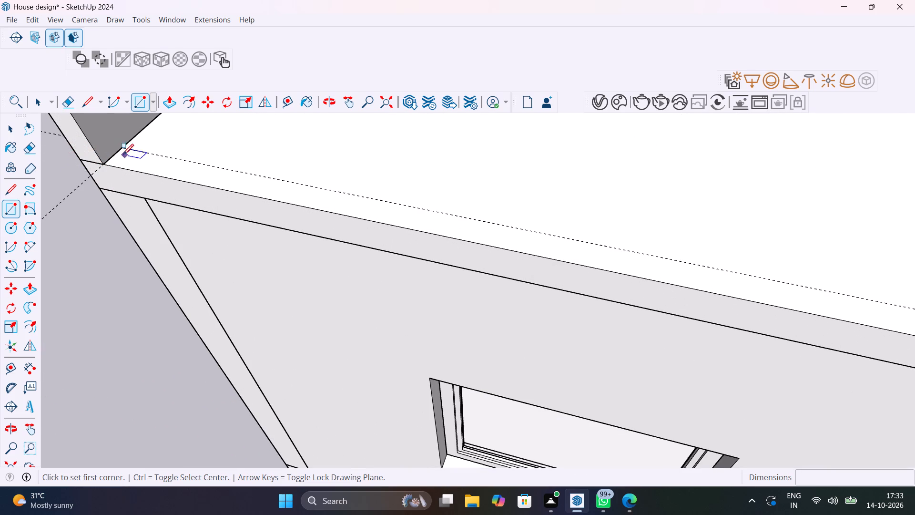
left_click(123, 149)
scroll(224, 192, "down", 20)
scroll(224, 192, "down", 1)
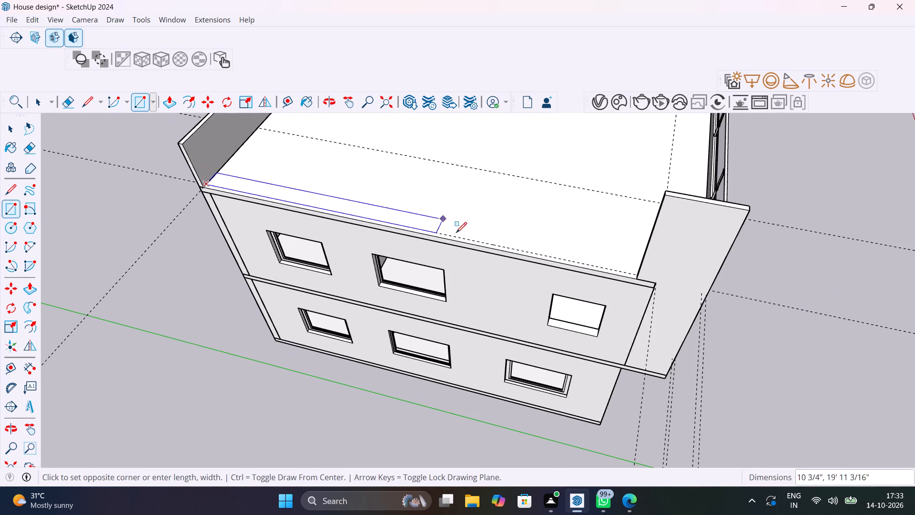
scroll(585, 266, "up", 19)
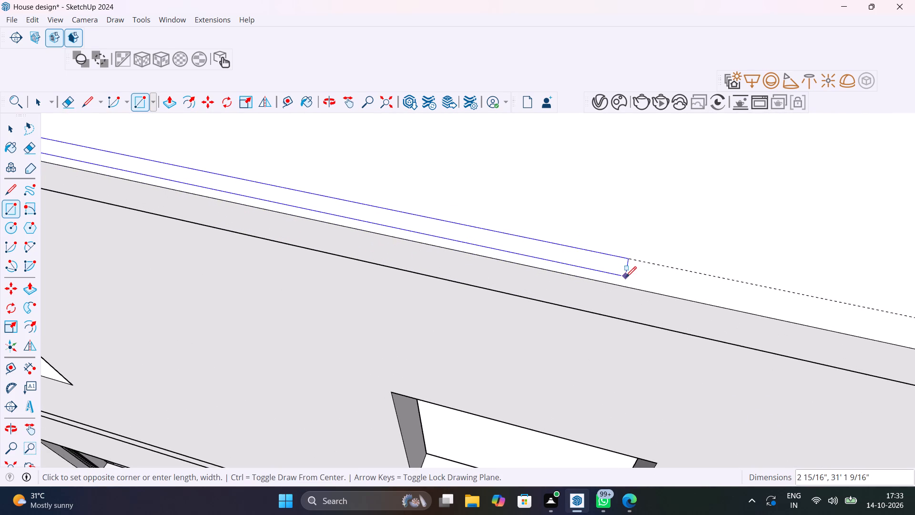
middle_click_drag(626, 277, 517, 269)
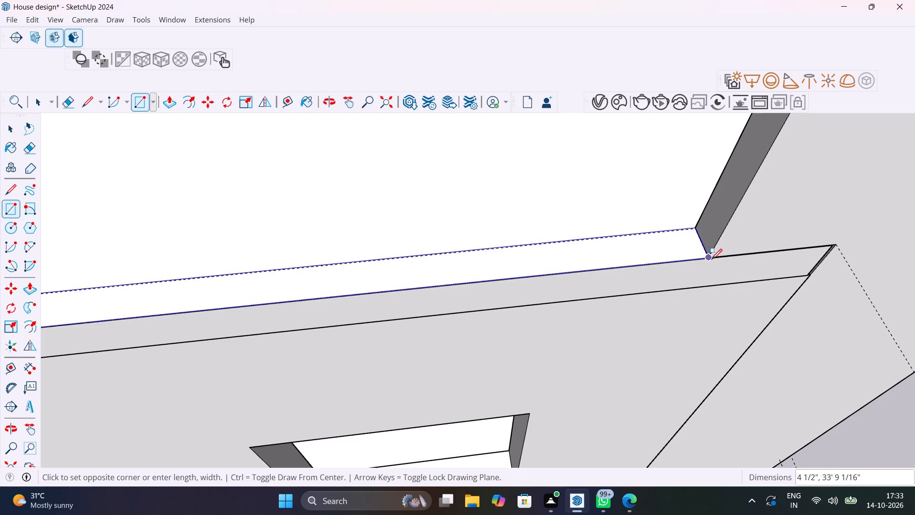
left_click(710, 259)
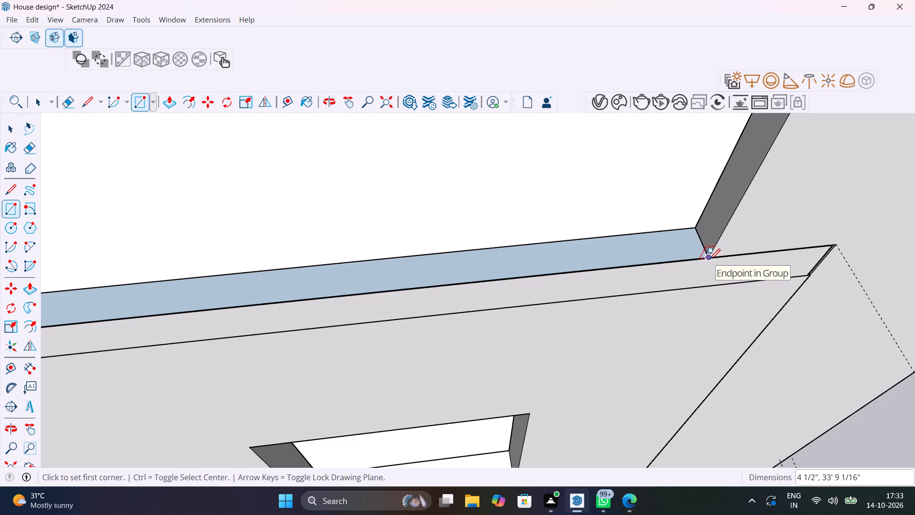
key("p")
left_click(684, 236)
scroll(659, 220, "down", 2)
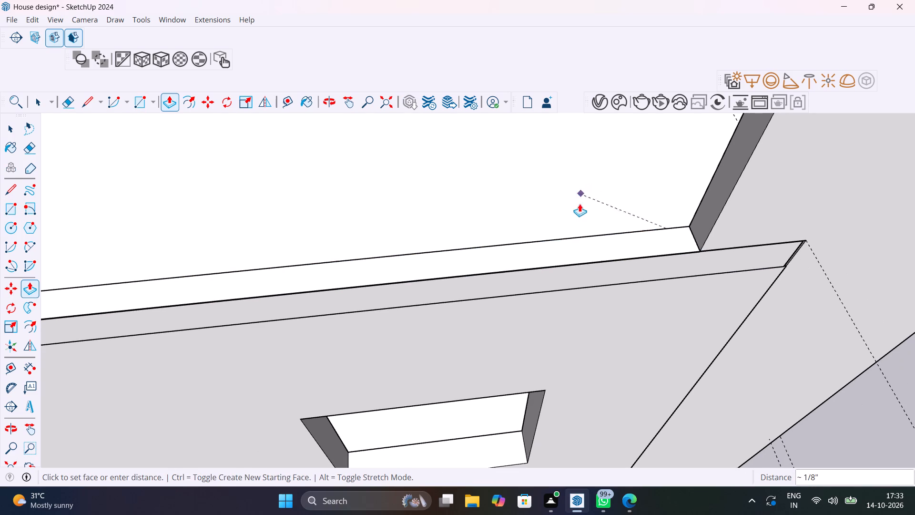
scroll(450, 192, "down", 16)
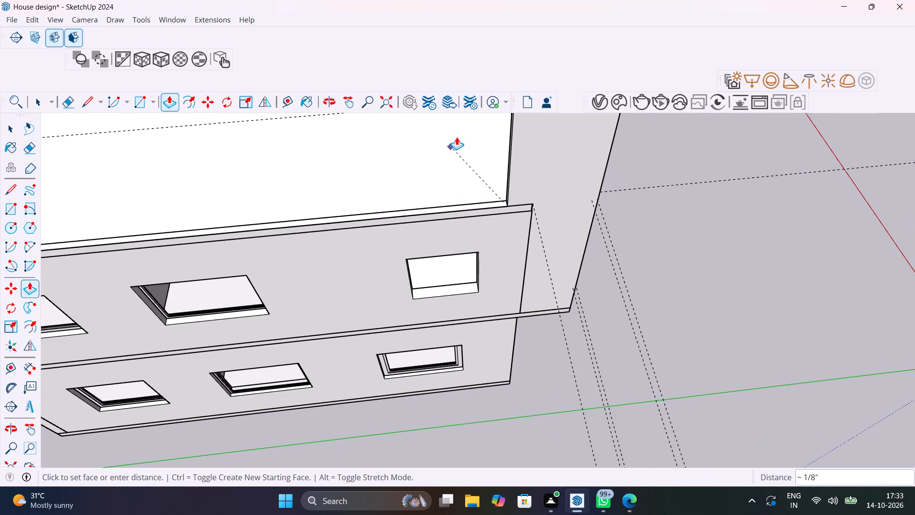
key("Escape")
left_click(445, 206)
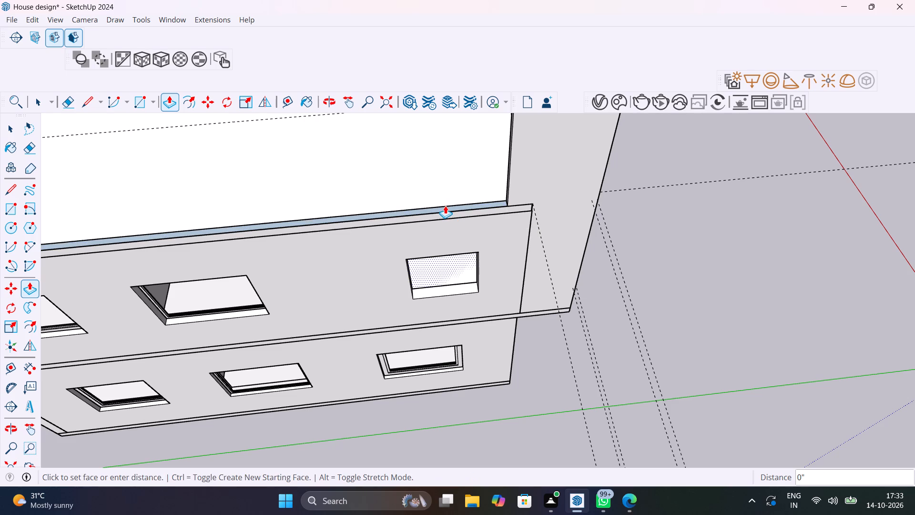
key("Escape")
Push/Pull the new side strip up about 4' 1", level with the back parapet's top, to form the second side parapet wall.
scroll(356, 206, "up", 5)
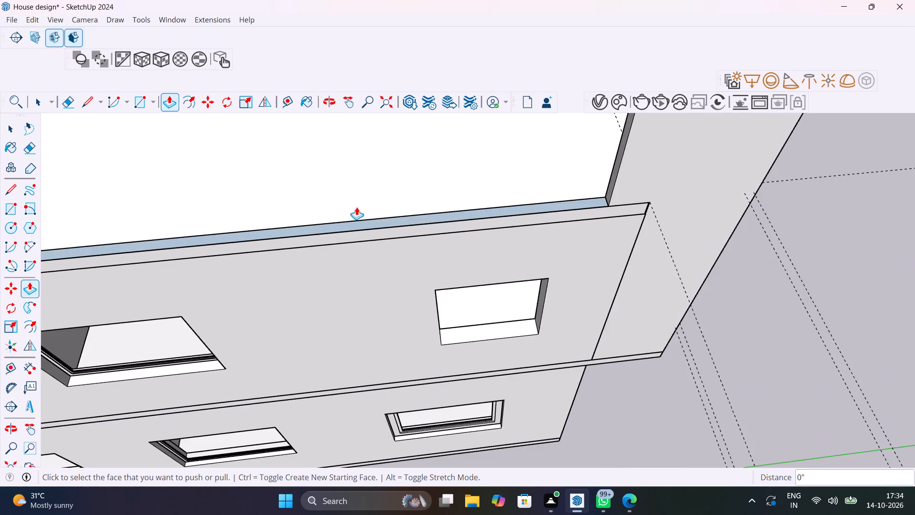
scroll(356, 207, "up", 5)
left_click(366, 232)
scroll(363, 205, "down", 12)
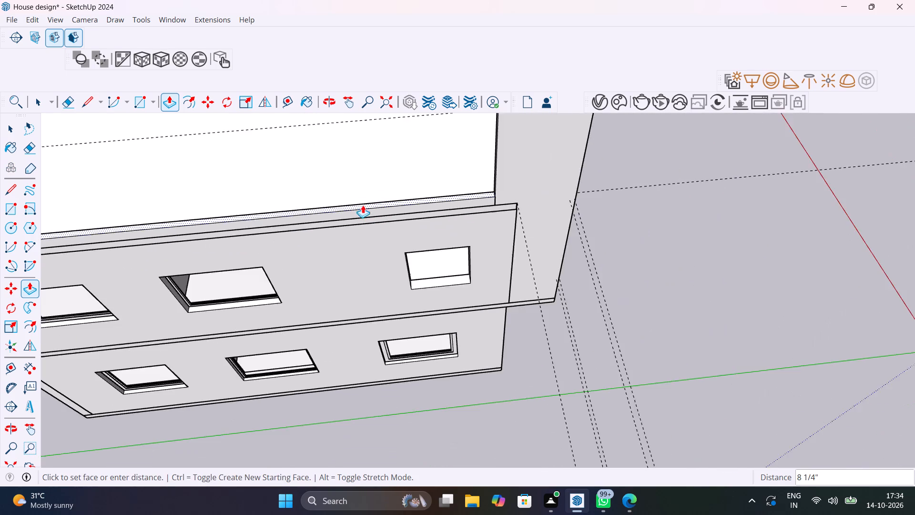
scroll(363, 205, "down", 13)
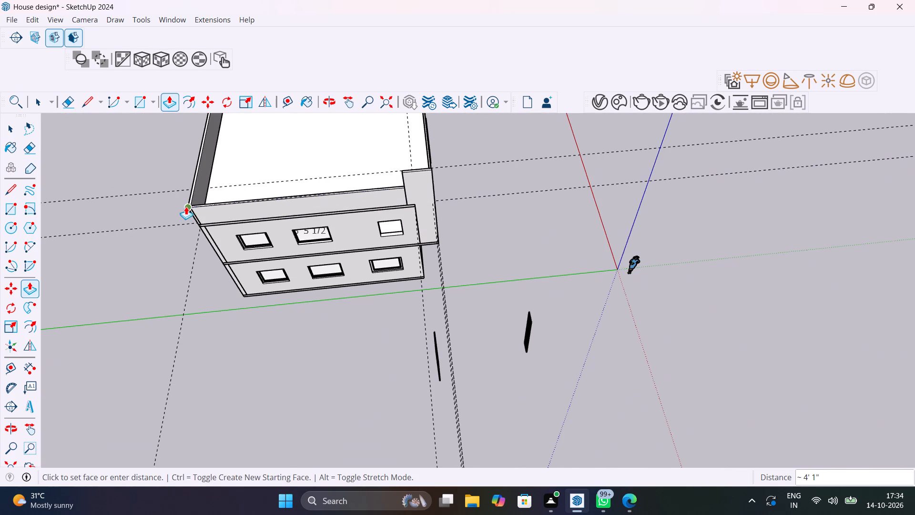
left_click(186, 206)
key("space")
left_click(542, 214)
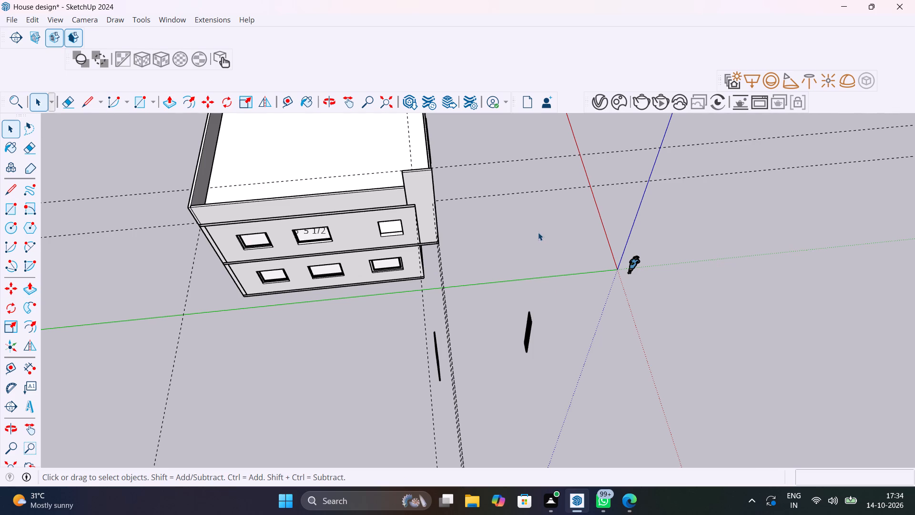
Examine the roof's parapet walls, the front glass railing and the short front wall from several angles.
middle_click_drag(347, 194, 0, 126)
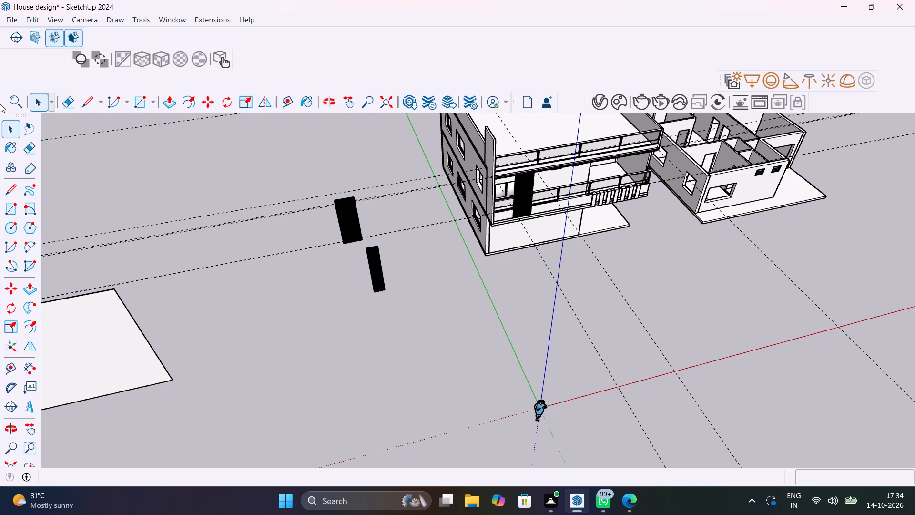
key("space")
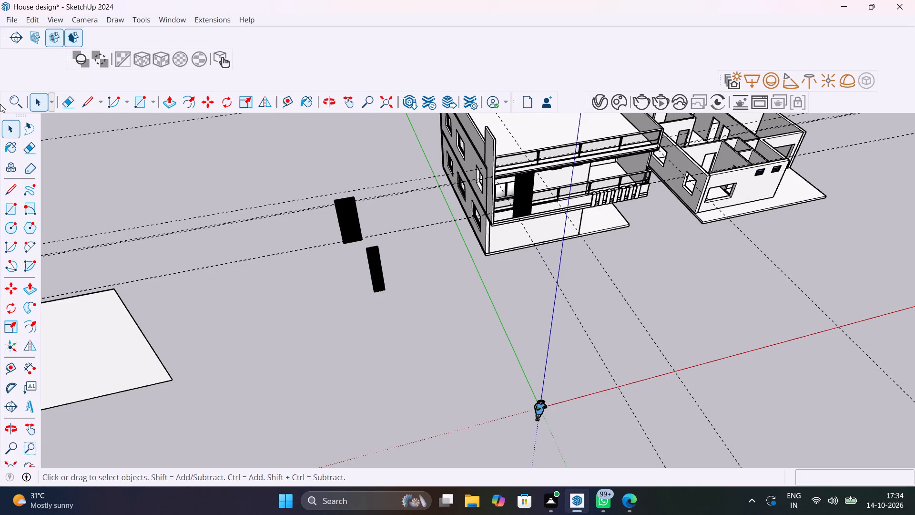
scroll(106, 82, "down", 1)
middle_click_drag(106, 79, 0, 142, "shift")
middle_click_drag(472, 198, 394, 219, "shift")
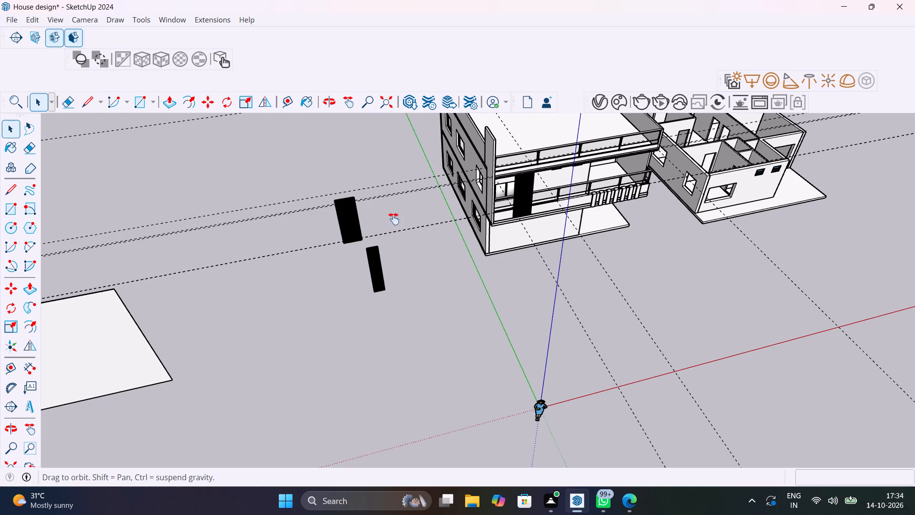
middle_click_drag(394, 219, 0, 240, "shift")
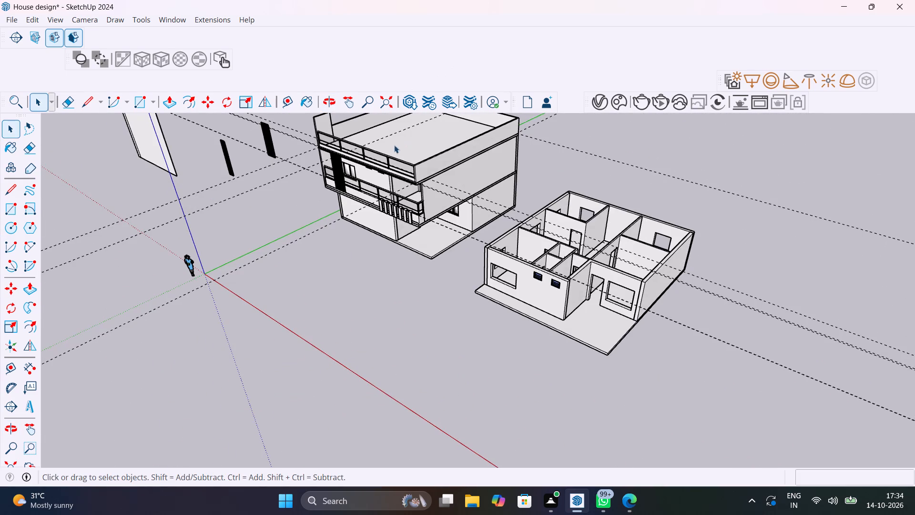
scroll(366, 146, "up", 10)
middle_click_drag(393, 157, 725, 282, "shift")
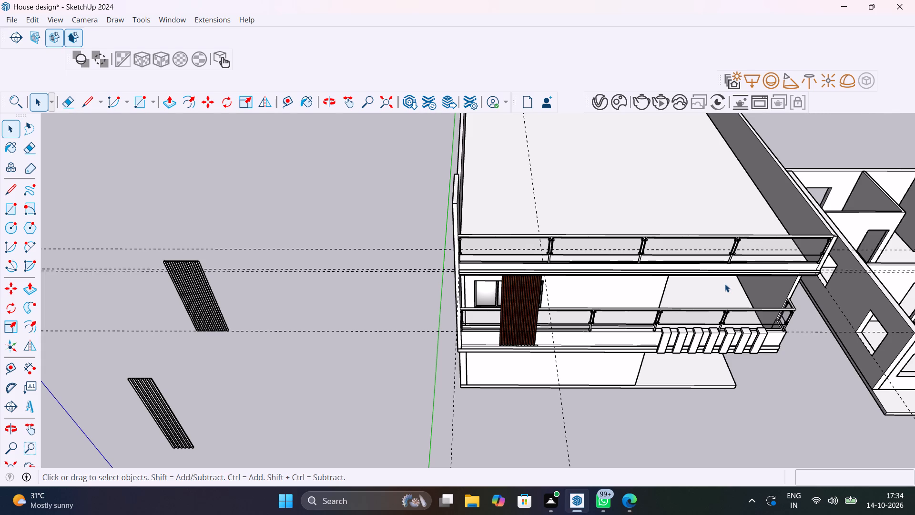
middle_click_drag(620, 262, 493, 189)
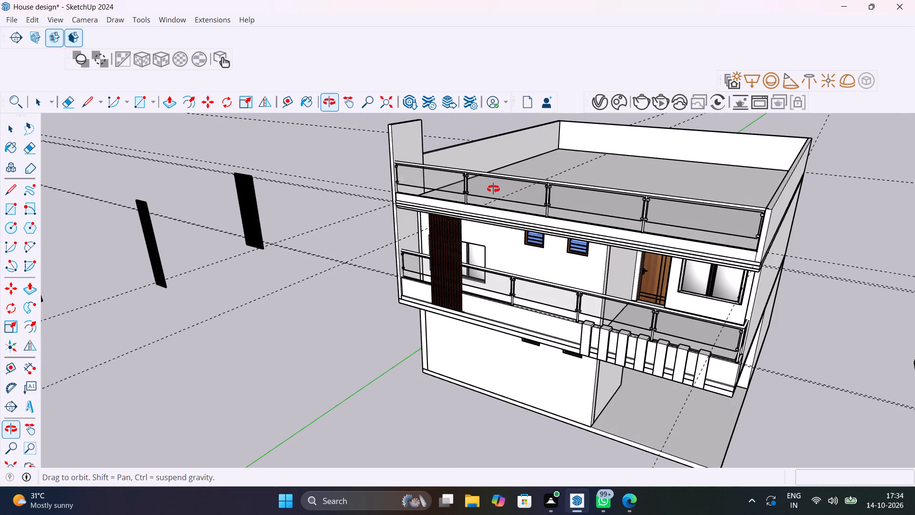
middle_click_drag(493, 189, 613, 300)
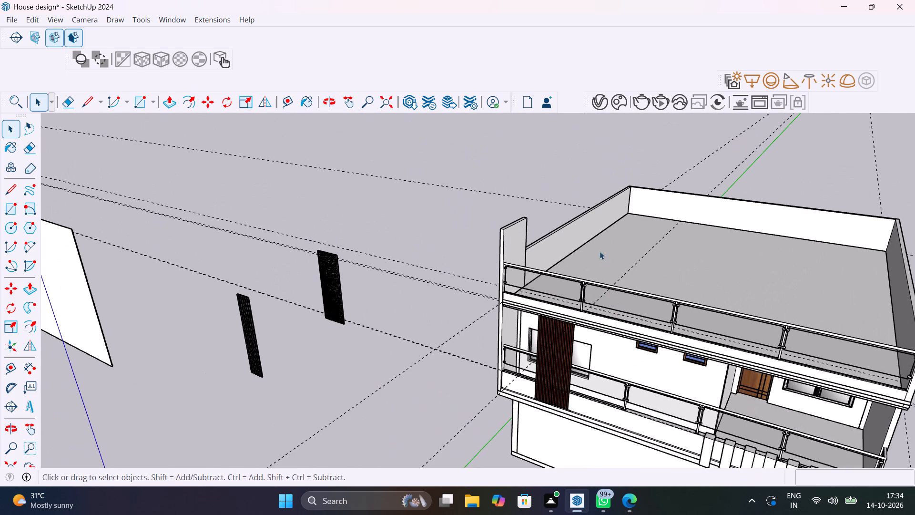
scroll(538, 233, "up", 4)
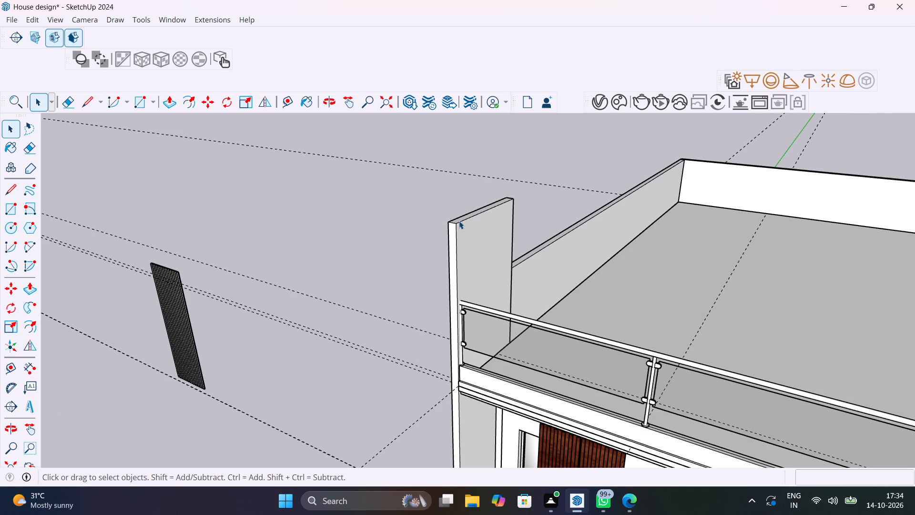
Open the short front wall beside the glass railing for editing and select its narrow top face.
scroll(474, 228, "up", 8)
middle_click_drag(494, 235, 549, 286)
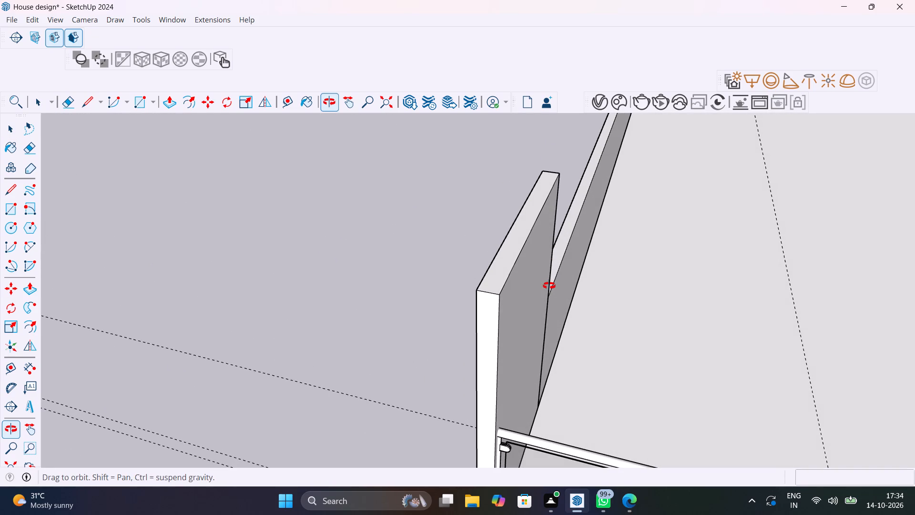
middle_click_drag(549, 286, 549, 286)
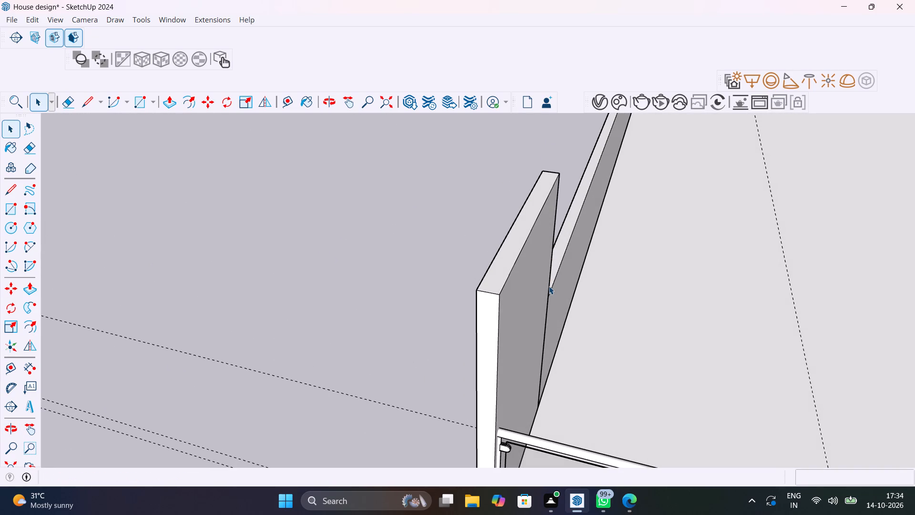
scroll(494, 277, "up", 3)
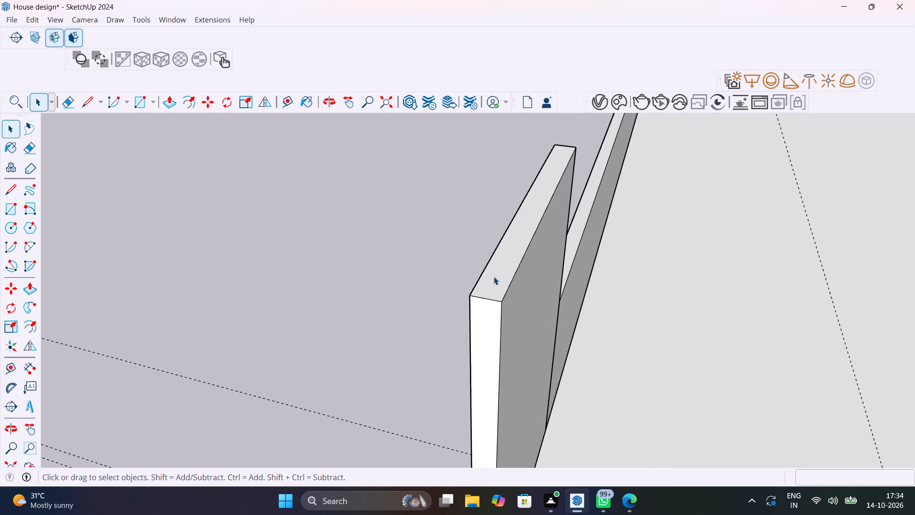
left_click(494, 277)
double_click(494, 277)
left_click(494, 276)
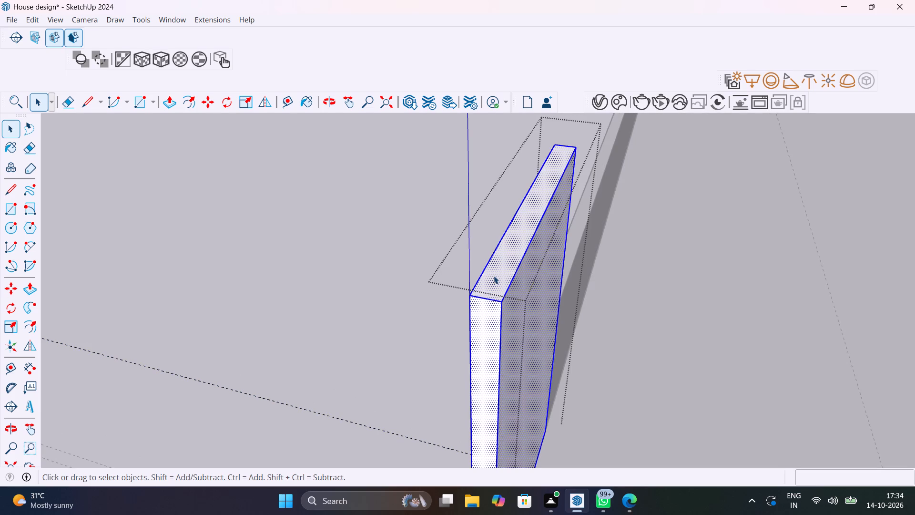
left_click(495, 279)
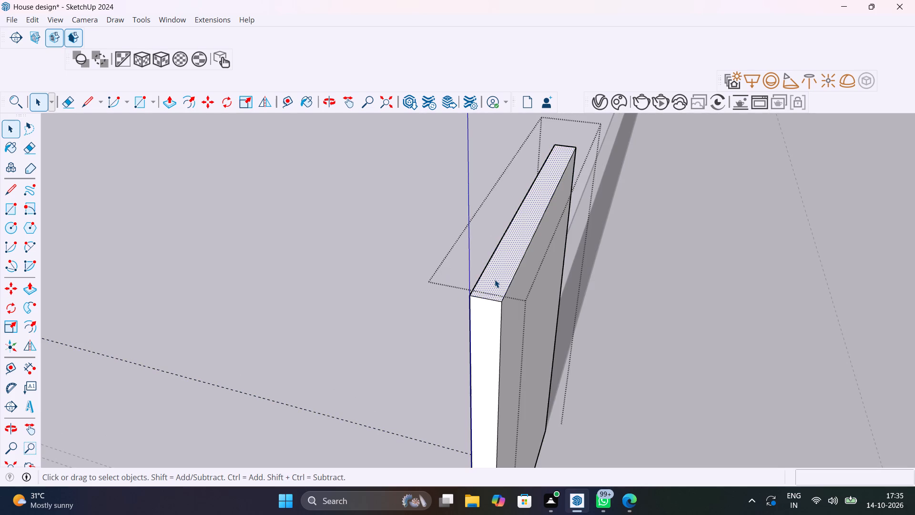
Push/Pull the wall's top face up 40 mm as a new starting face, forming a thin strip along the wall's top.
key("p")
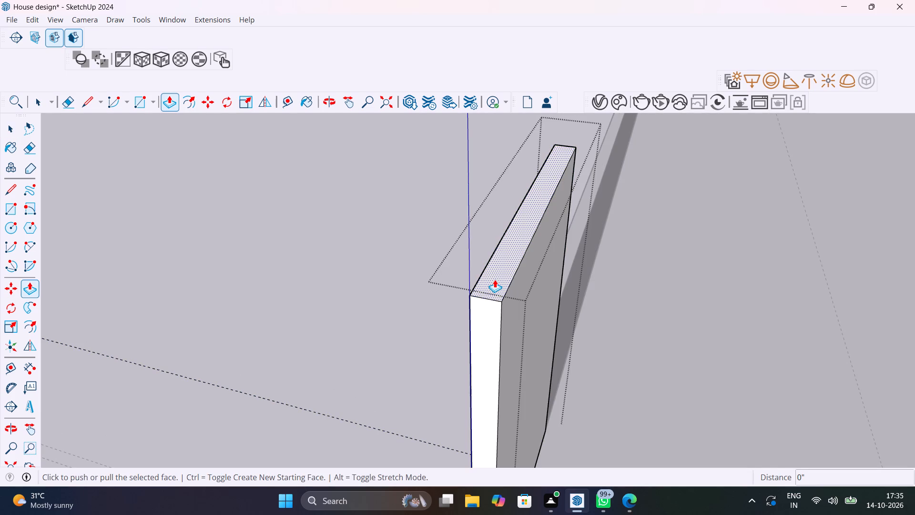
left_click(495, 279)
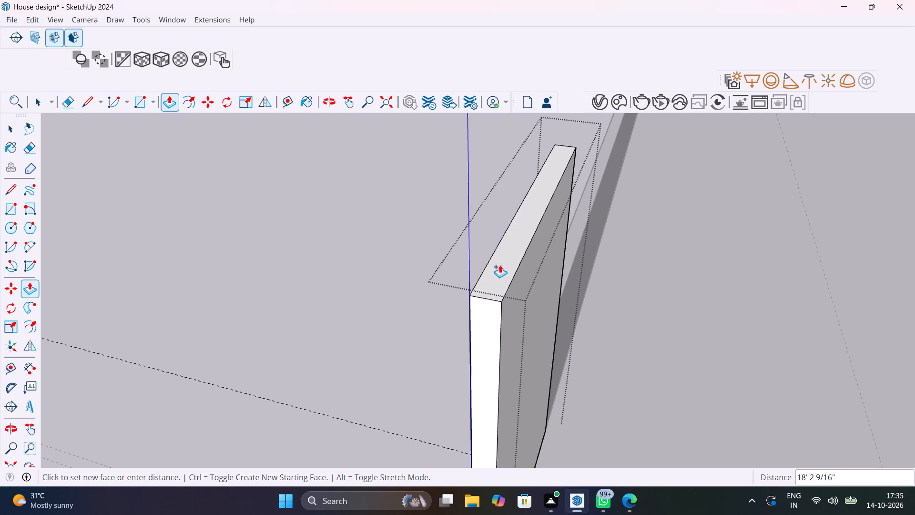
left_click(498, 266)
left_click(499, 266)
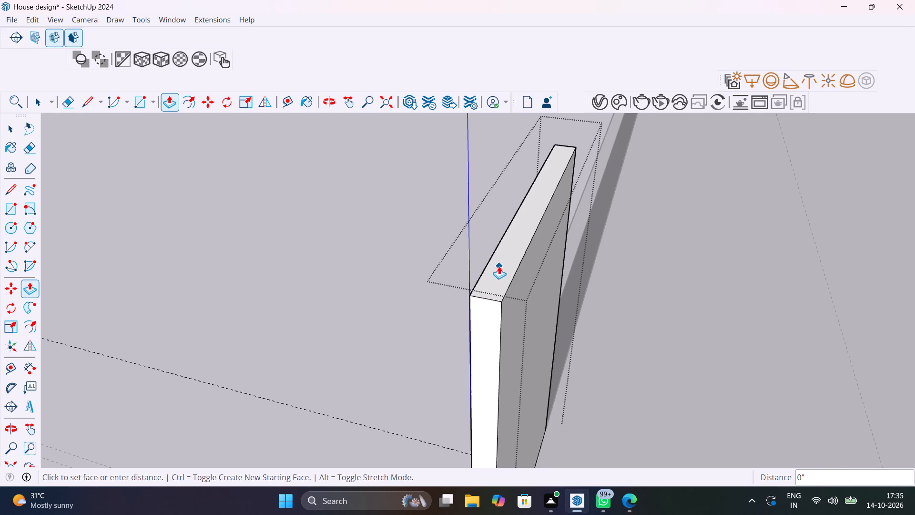
left_click(505, 268)
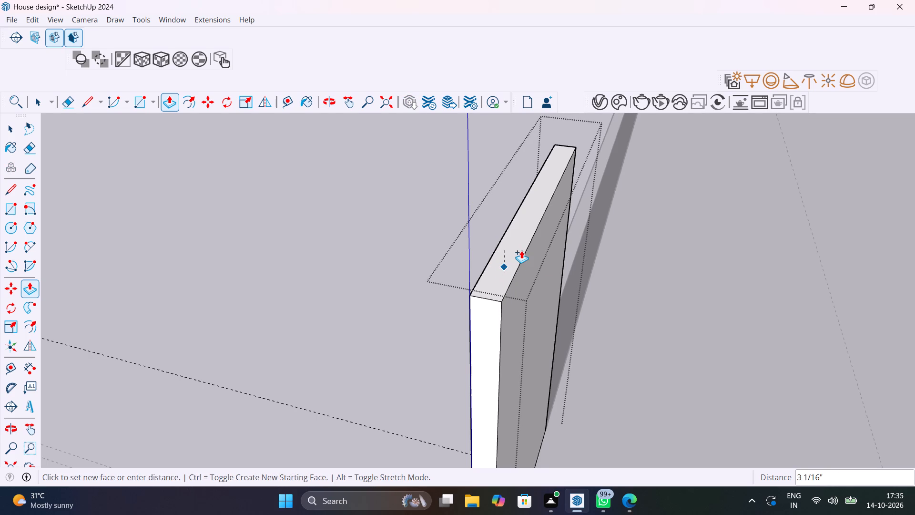
key("Escape")
left_click(501, 261)
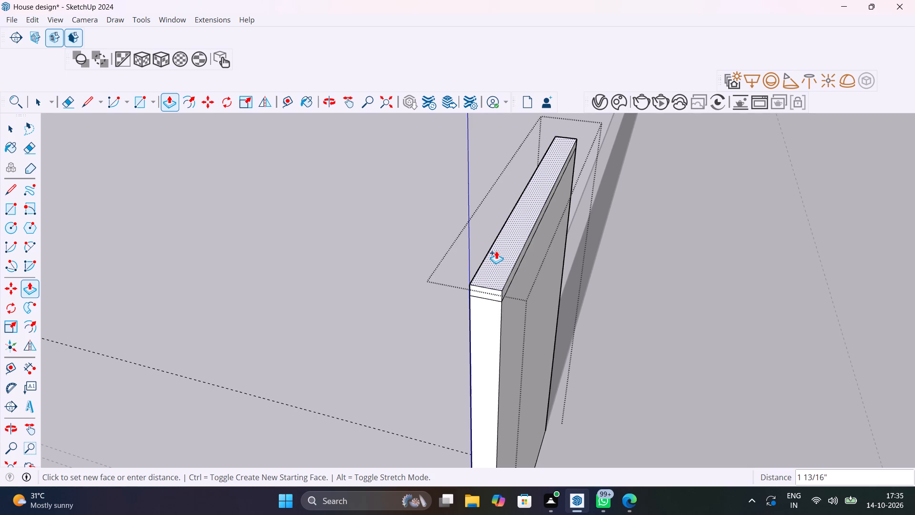
type("20MM")
key("Return")
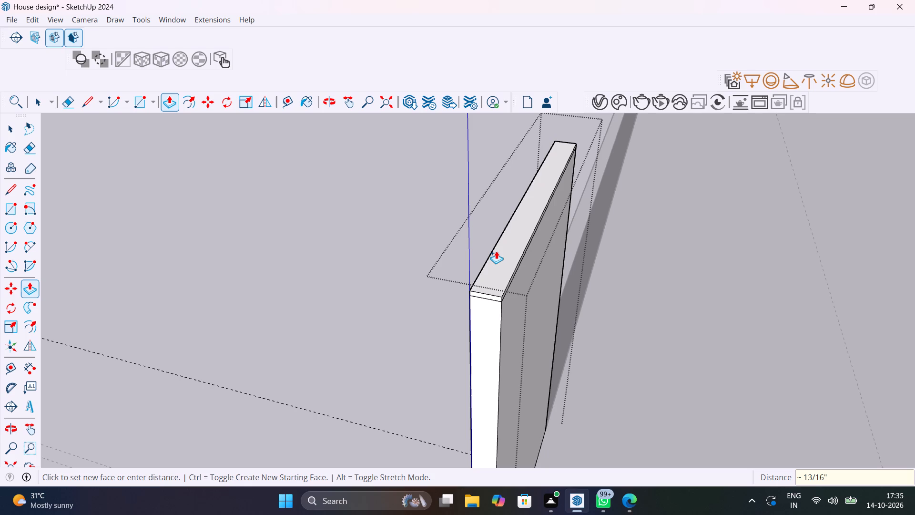
type("40MM")
key("Return")
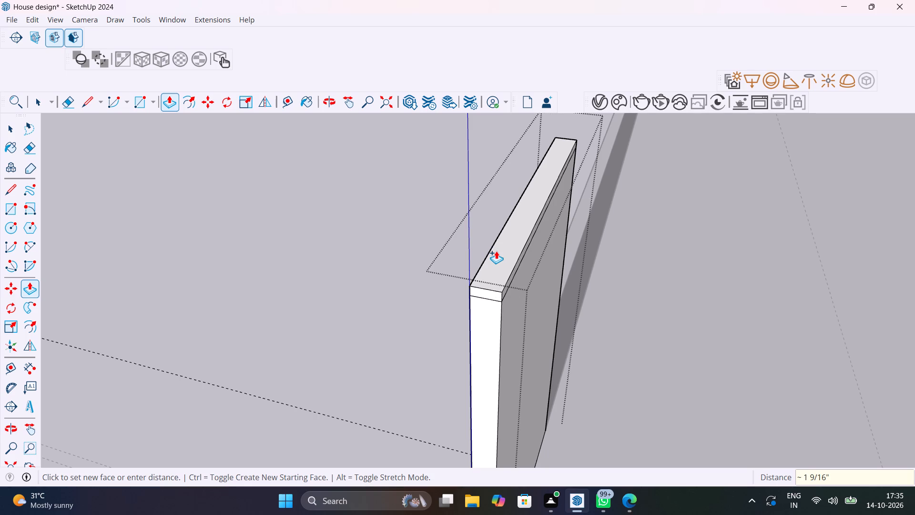
Push/Pull the thin strip's inner side face out about 7' 6" above the glass railing to form an overhanging slab.
middle_click_drag(575, 301, 529, 244)
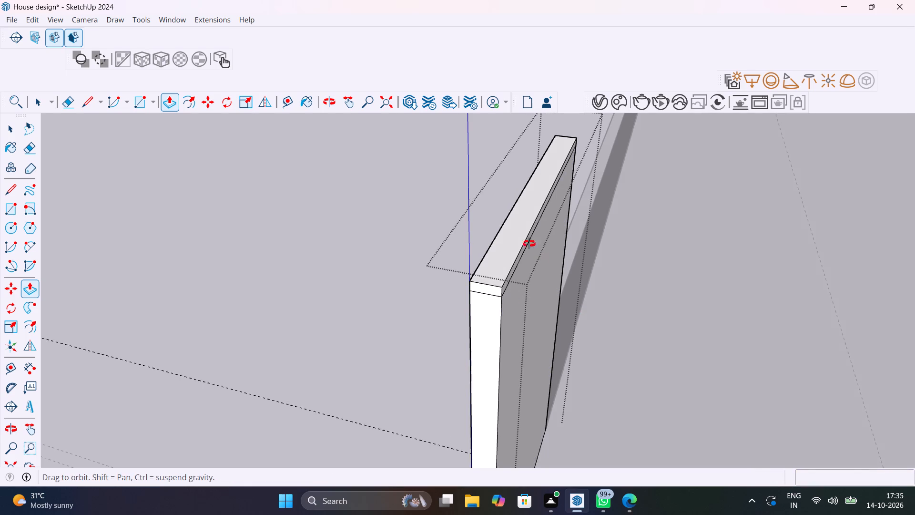
middle_click_drag(529, 244, 545, 332)
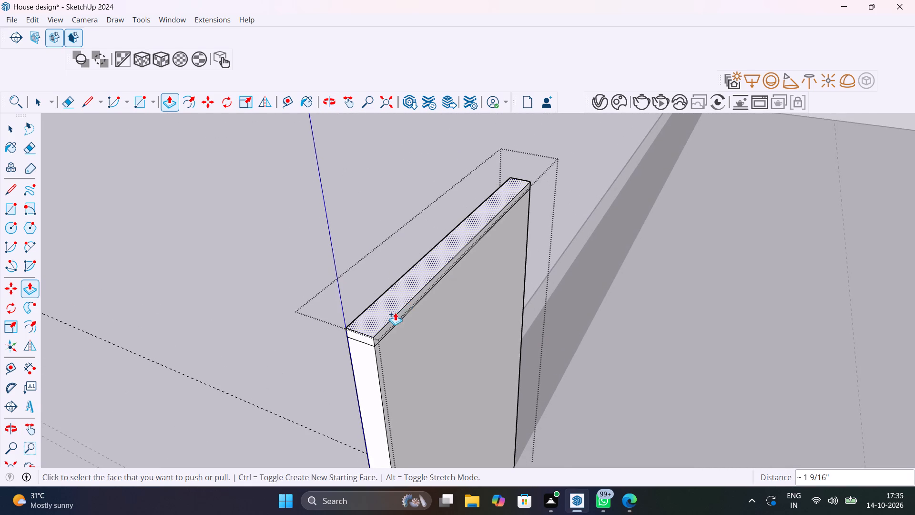
scroll(395, 312, "up", 9)
left_click(391, 333)
scroll(454, 354, "down", 13)
scroll(580, 400, "down", 6)
middle_click_drag(580, 399, 580, 398, "shift")
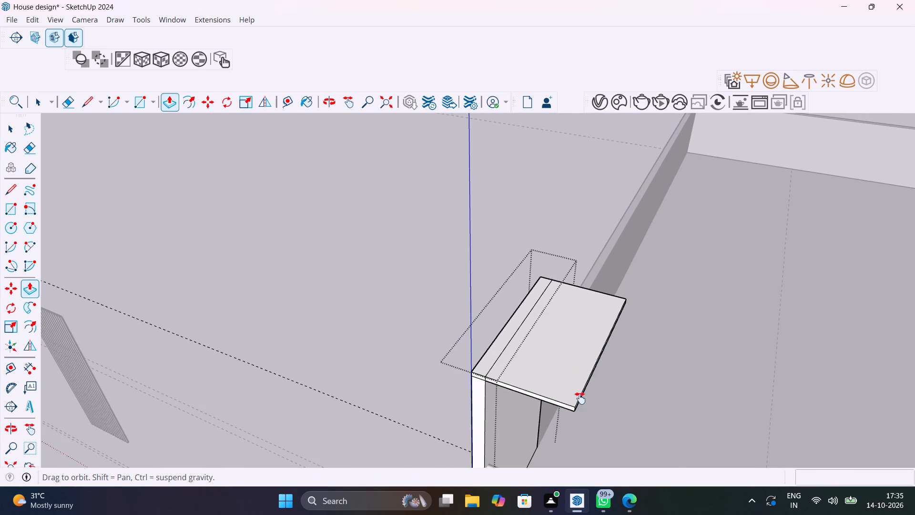
middle_click_drag(580, 398, 560, 310, "shift")
middle_click_drag(671, 325, 689, 226)
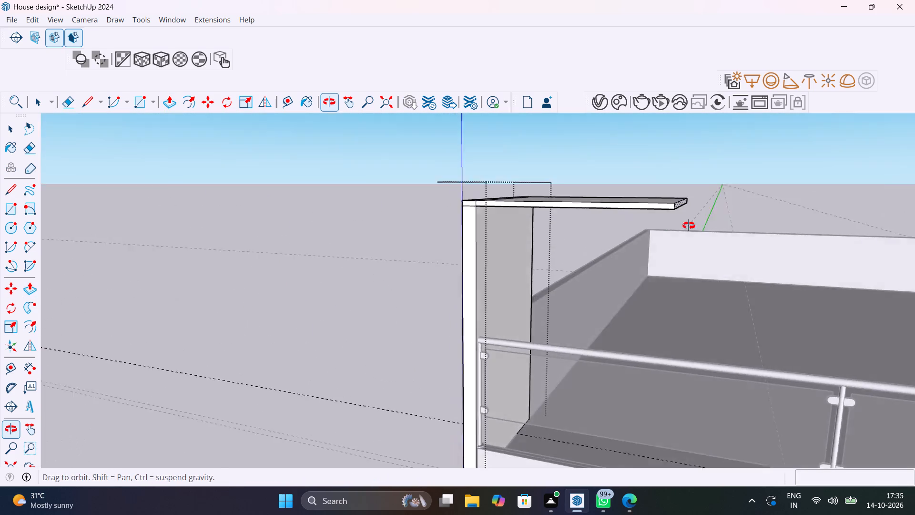
middle_click_drag(689, 226, 710, 216)
scroll(710, 217, "up", 1)
scroll(751, 248, "down", 6)
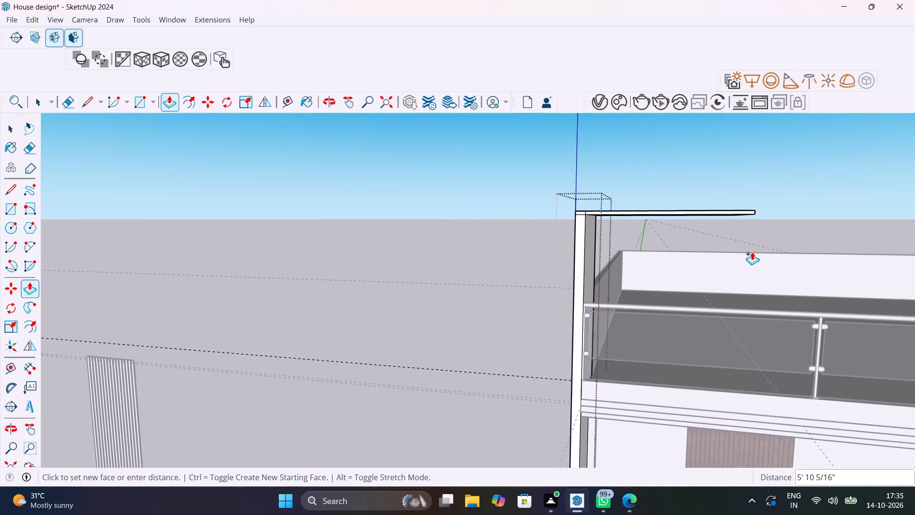
scroll(752, 251, "down", 1)
middle_click_drag(752, 251, 758, 274)
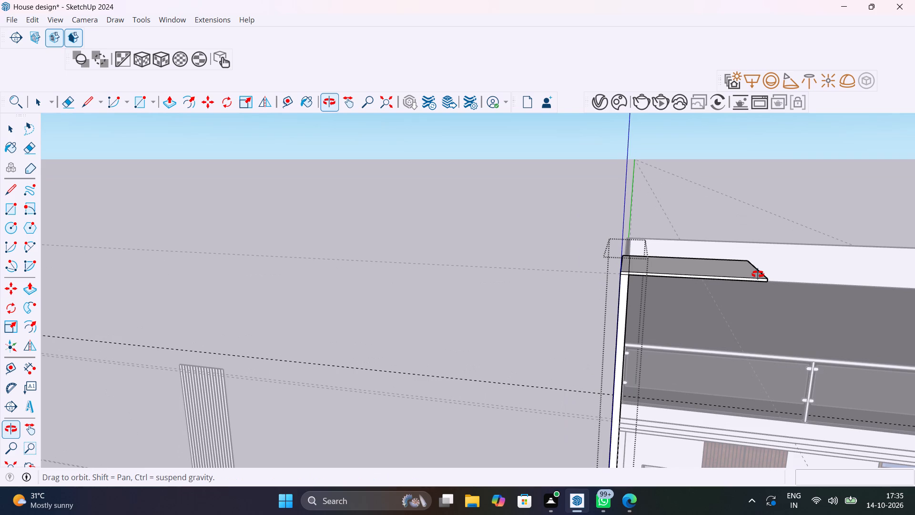
middle_click_drag(758, 274, 601, 229)
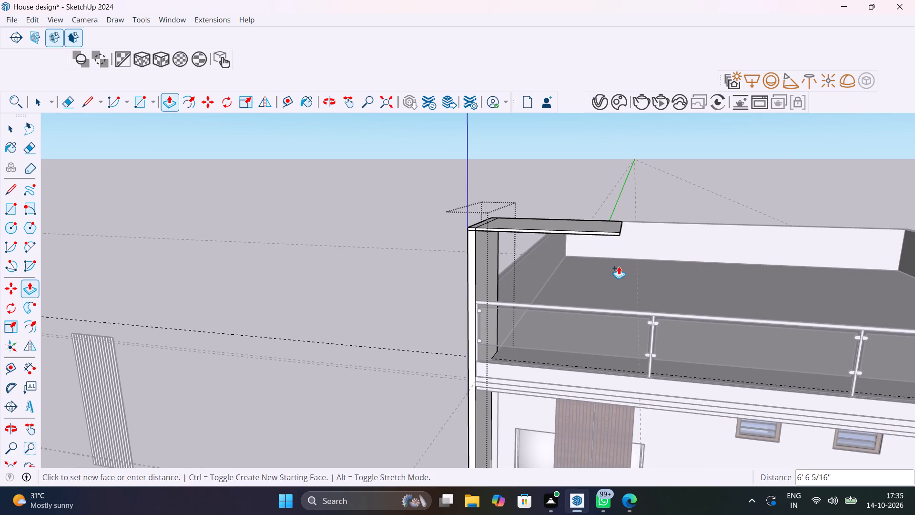
left_click(640, 331)
Delete the seam line across the slab's top face where it meets the wall.
middle_click_drag(618, 282, 613, 321)
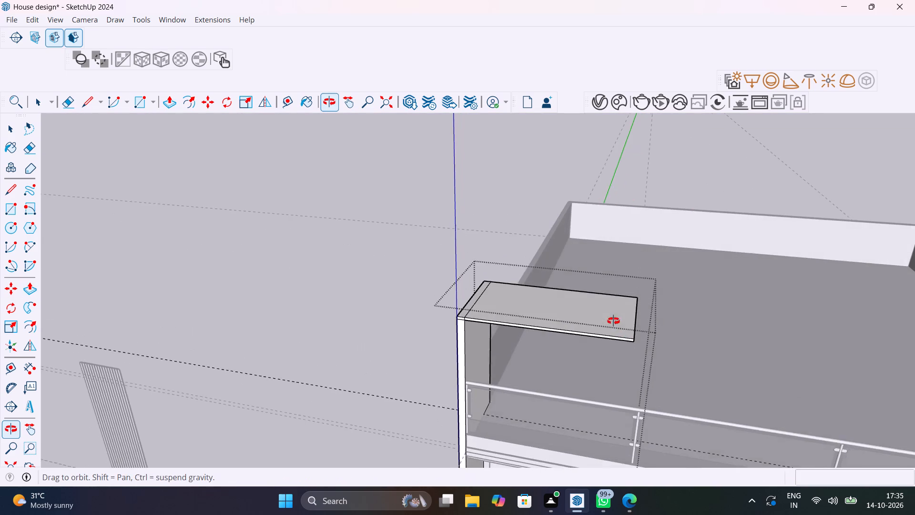
middle_click_drag(613, 321, 613, 321)
scroll(577, 302, "up", 8)
key("space")
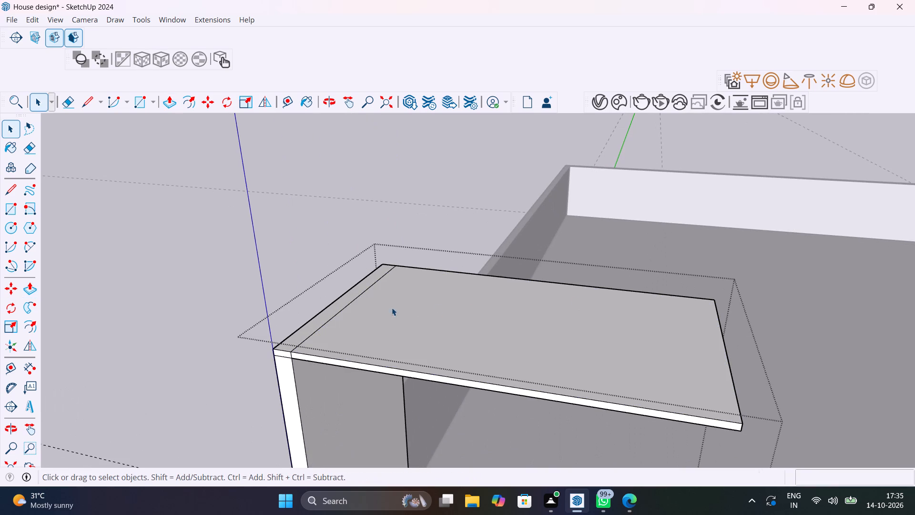
left_click(328, 322)
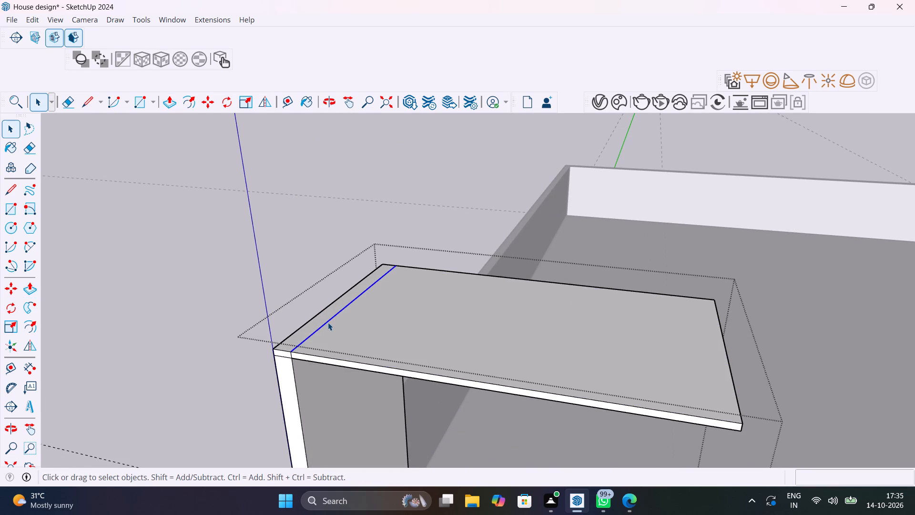
key("Delete")
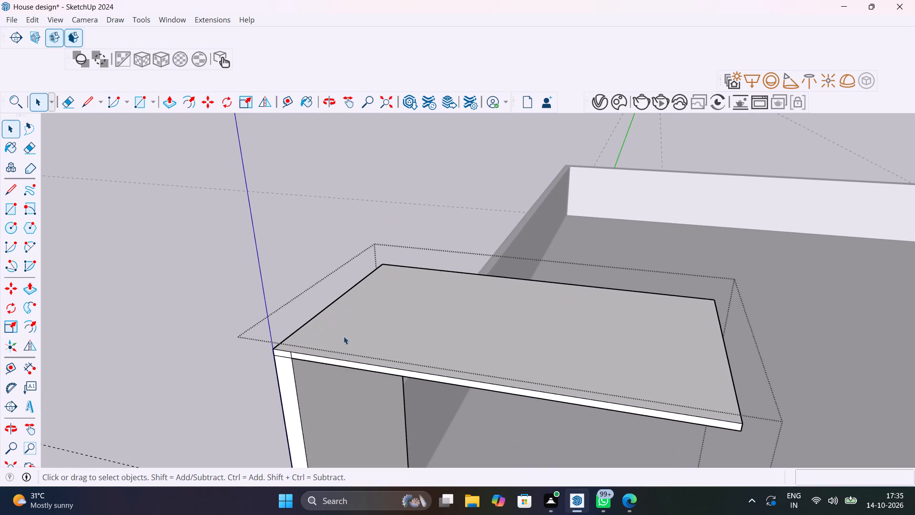
Push/Pull the overhanging slab's whole top face up 1" to add a thin layer.
left_click(364, 346)
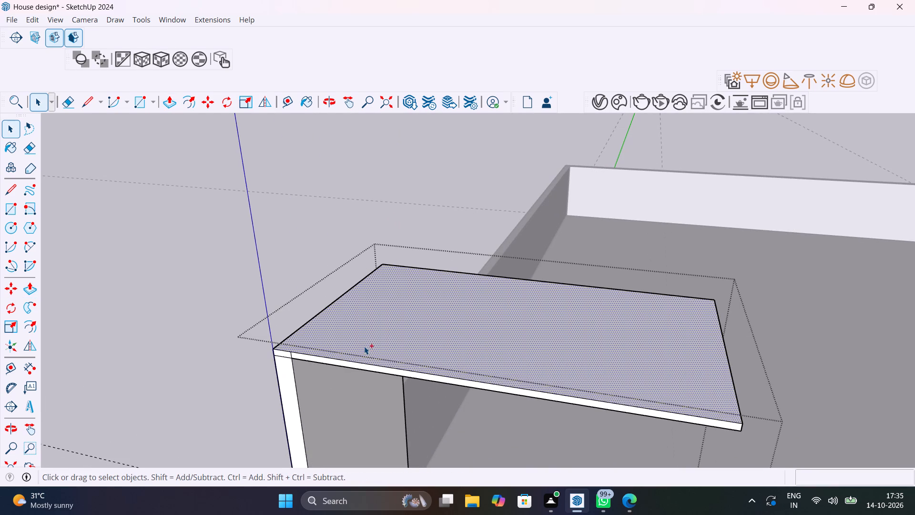
key("p")
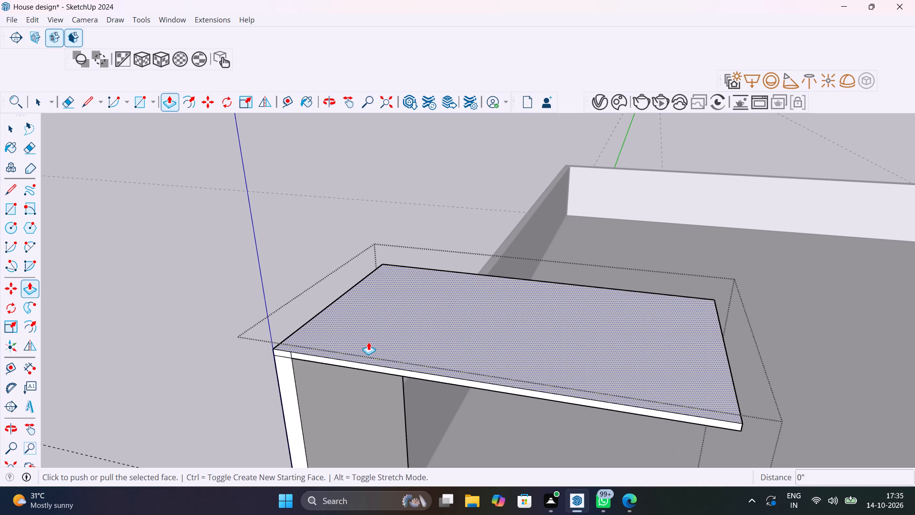
left_click(368, 342)
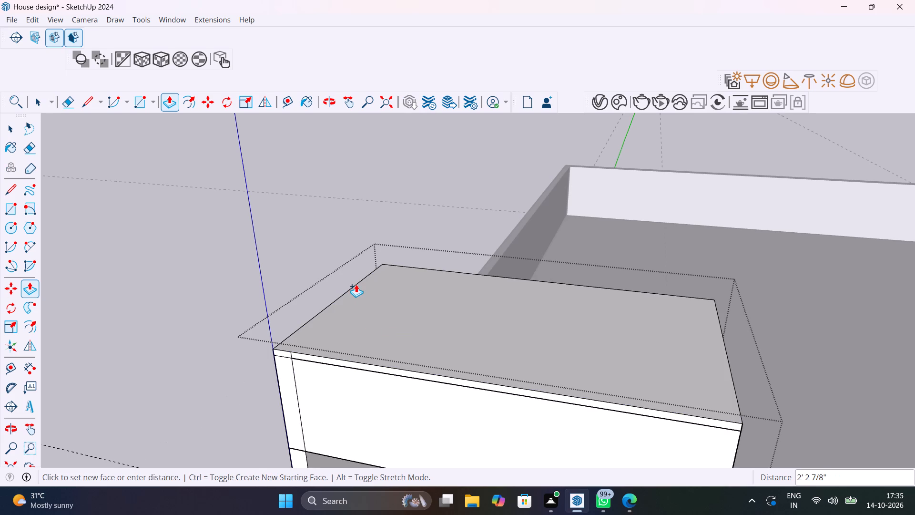
key("Escape")
left_click(420, 325)
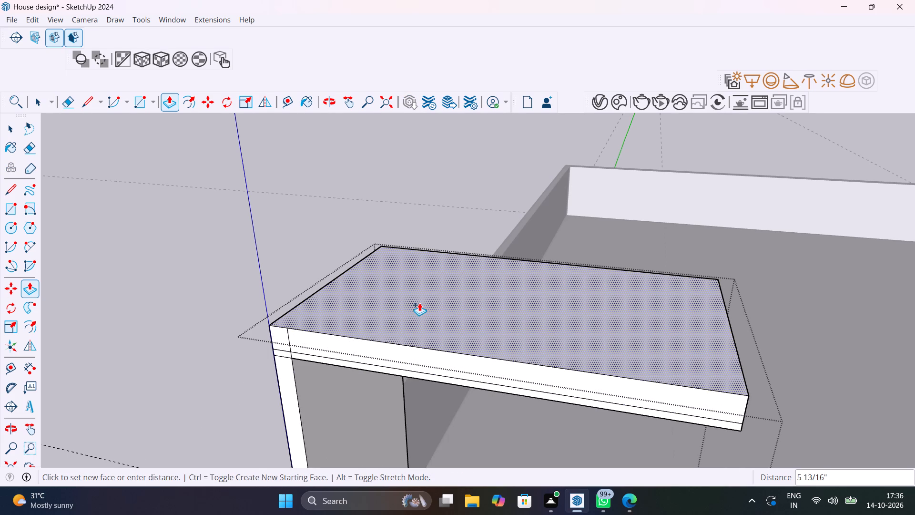
type("1\"")
key("Return")
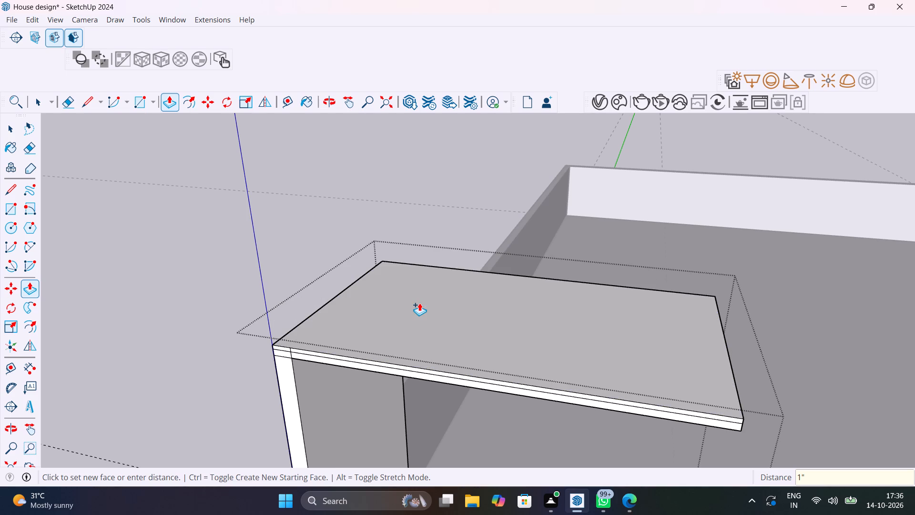
type("10\"")
key("Return")
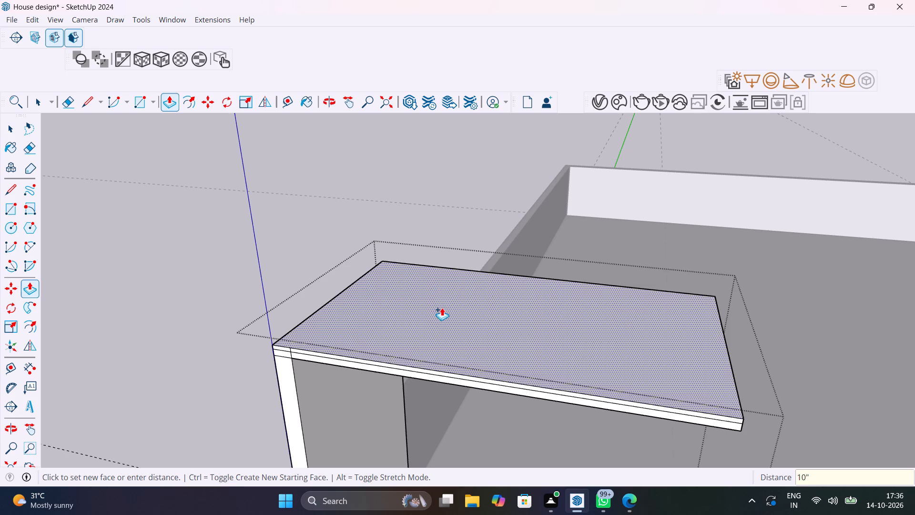
Push/Pull the slab's top face up a further 4" as another layer above the 1" one.
left_click(442, 308)
type("10\"")
key("Return")
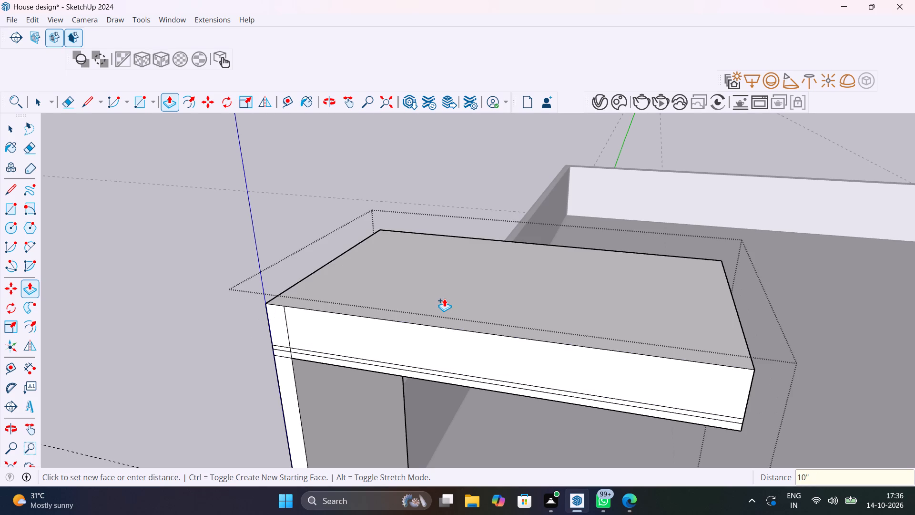
type("5\"")
key("Return")
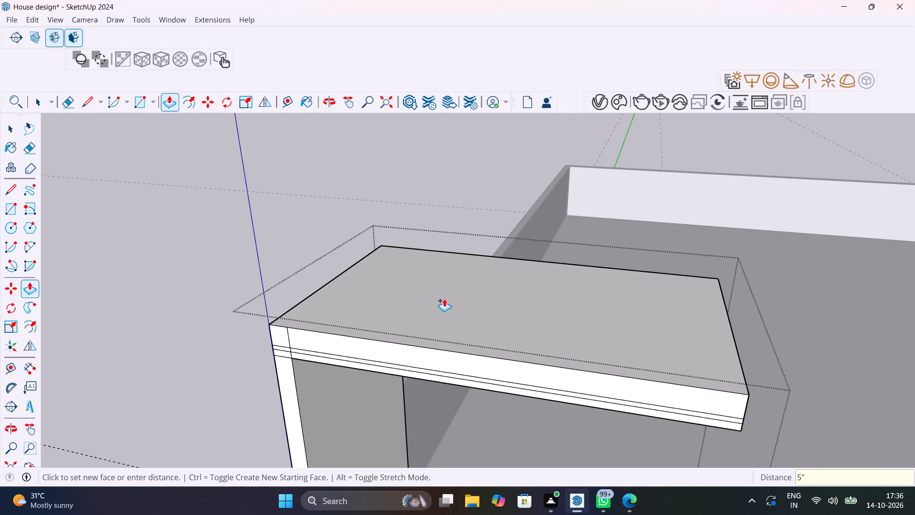
type("6\"")
key("Return")
type("4\"")
key("Return")
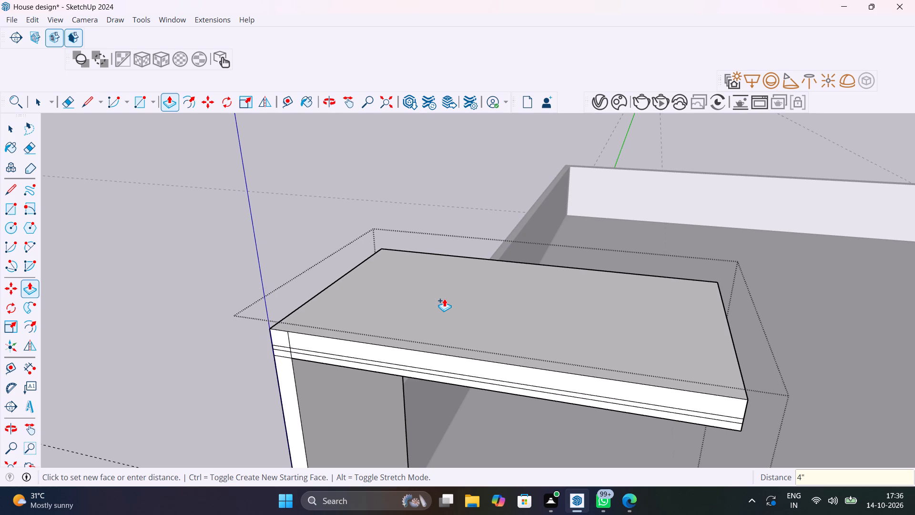
scroll(533, 365, "down", 1)
middle_click_drag(531, 363, 523, 358)
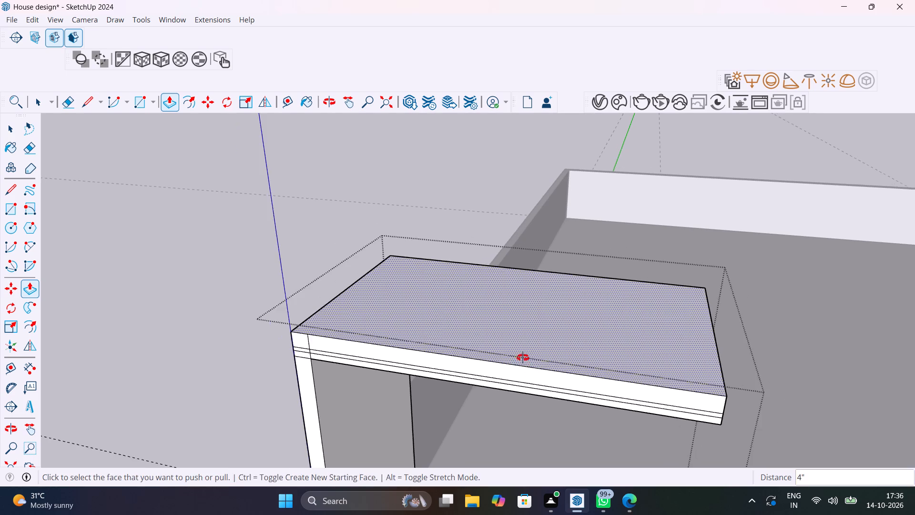
middle_click_drag(523, 358, 549, 268)
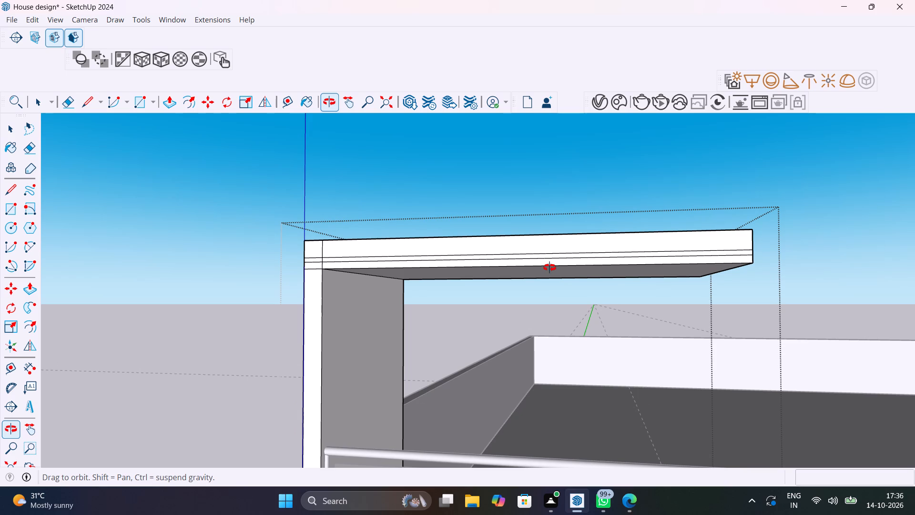
Undo the extra layers added on top of the overhanging slab and exit the wall group.
middle_click_drag(549, 268, 580, 239)
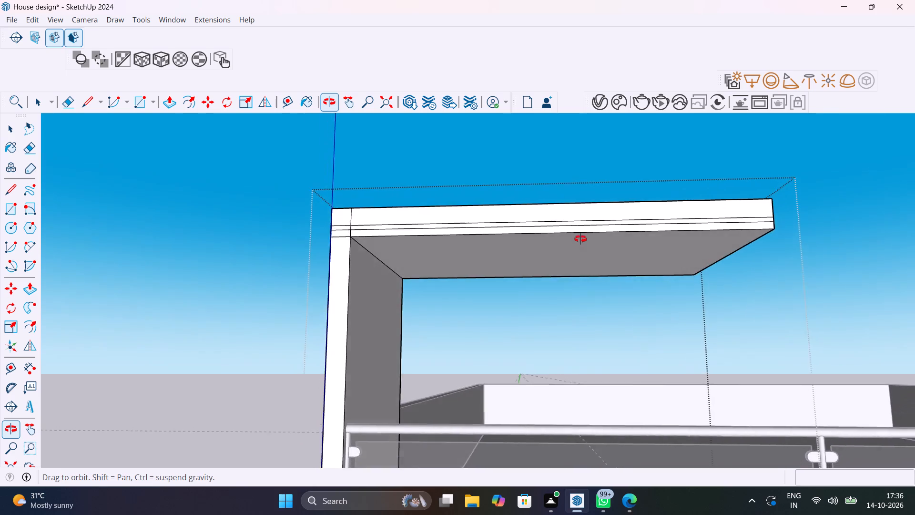
middle_click_drag(580, 239, 713, 294)
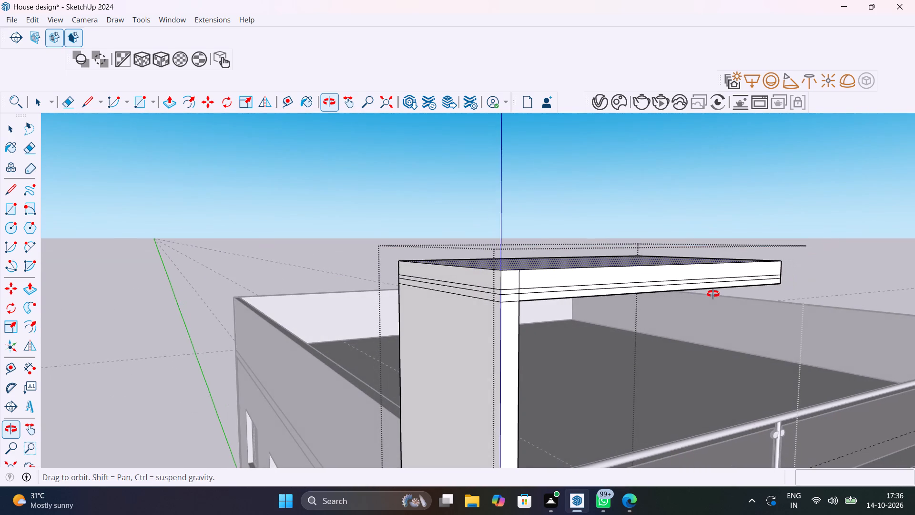
middle_click_drag(713, 294, 666, 336)
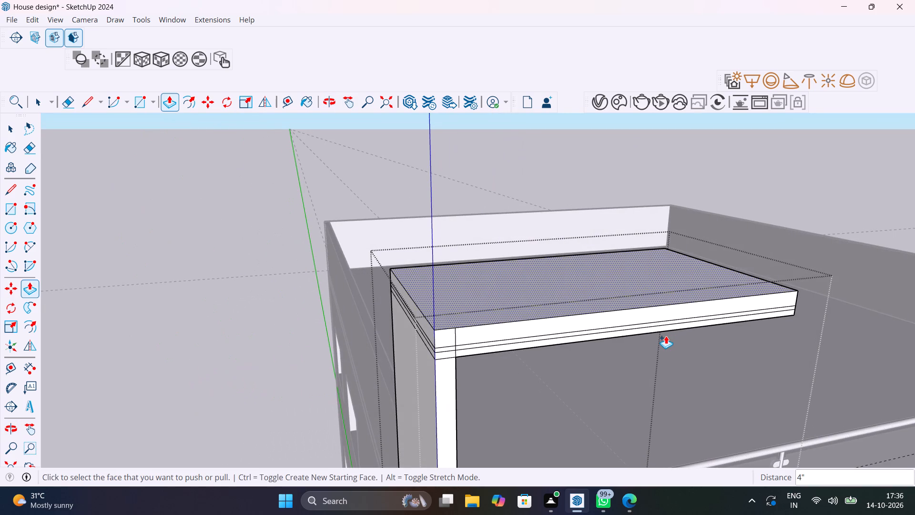
key("ctrl+z")
key("ctrl+z")
key("ctrl+z")
key("ctrl+z")
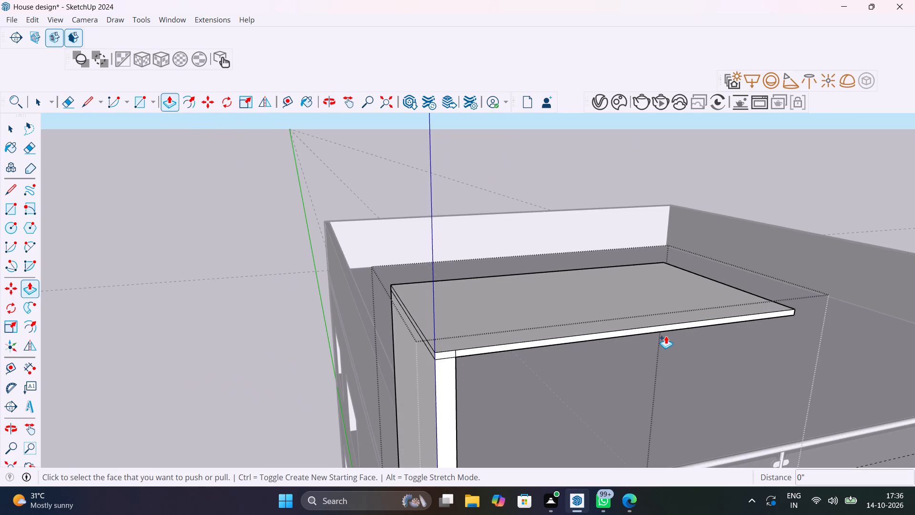
middle_click_drag(660, 349, 622, 341)
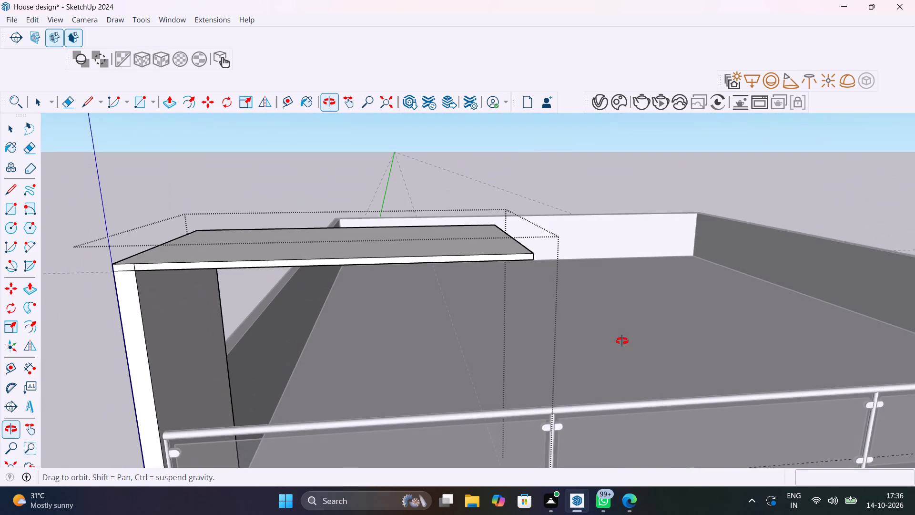
middle_click_drag(622, 341, 622, 341)
key("space")
left_click(115, 369)
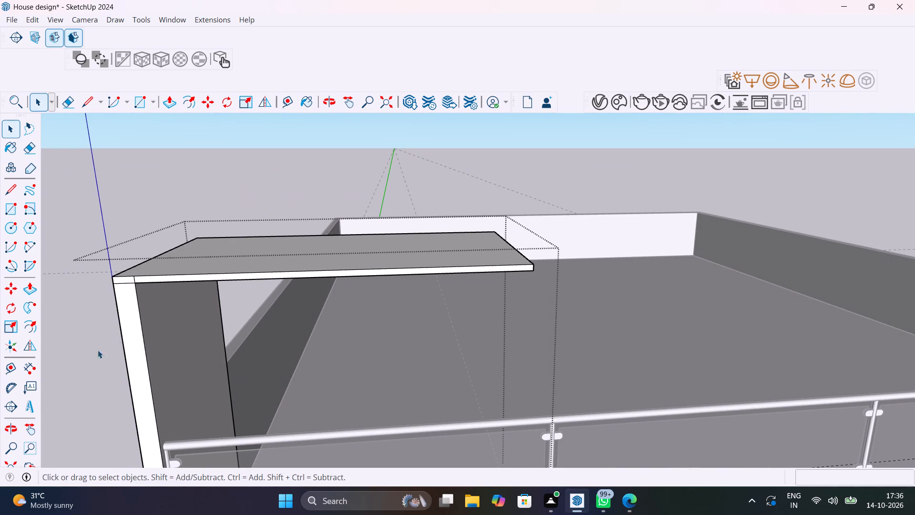
left_click(74, 358)
Examine the overhanging slab and the house from several sides, including the slab's underside.
middle_click_drag(267, 286, 302, 305)
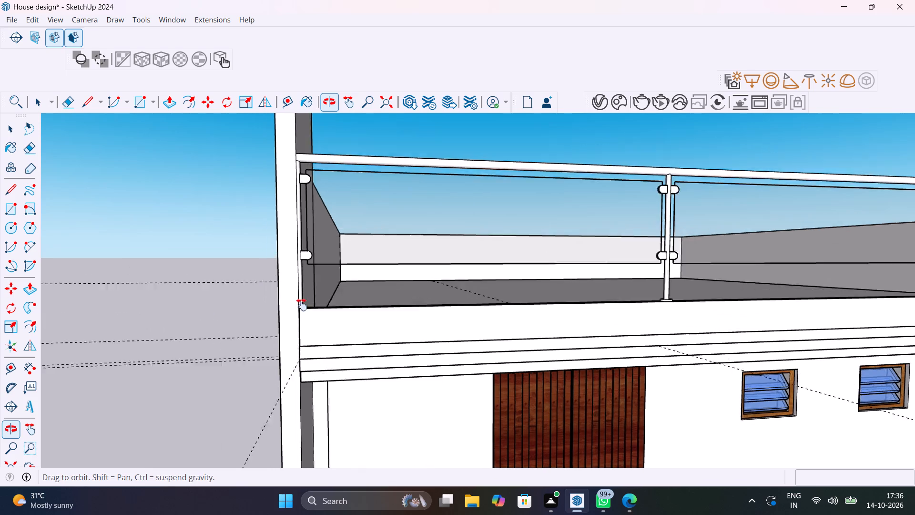
middle_click_drag(302, 305, 328, 512)
scroll(459, 256, "up", 4)
scroll(459, 256, "down", 5)
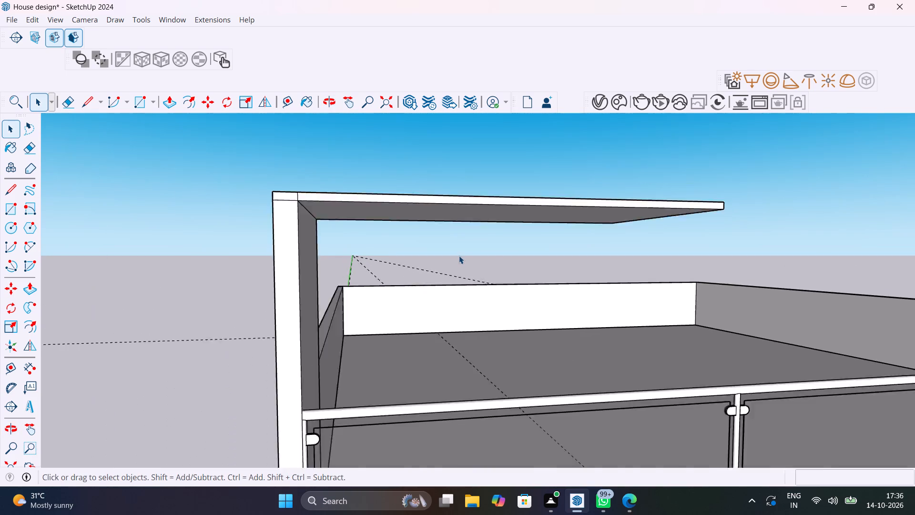
middle_click_drag(473, 253, 464, 300)
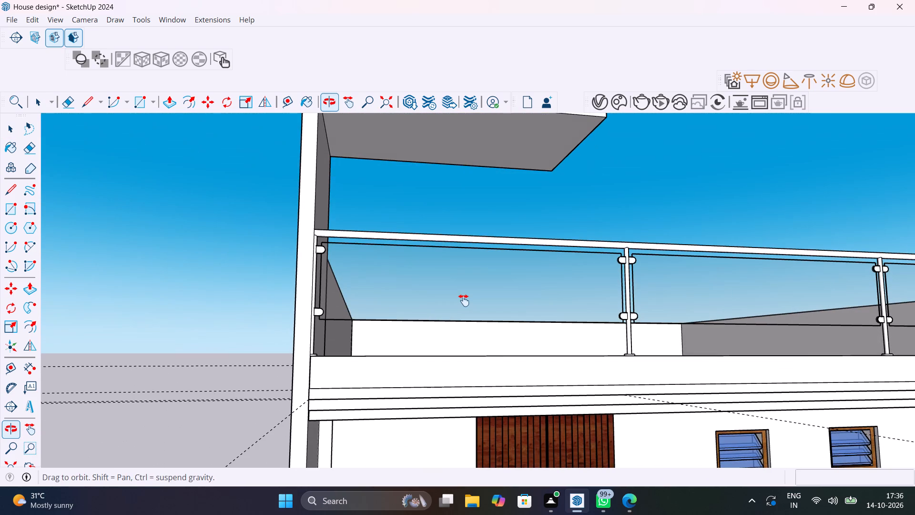
middle_click_drag(464, 300, 471, 354)
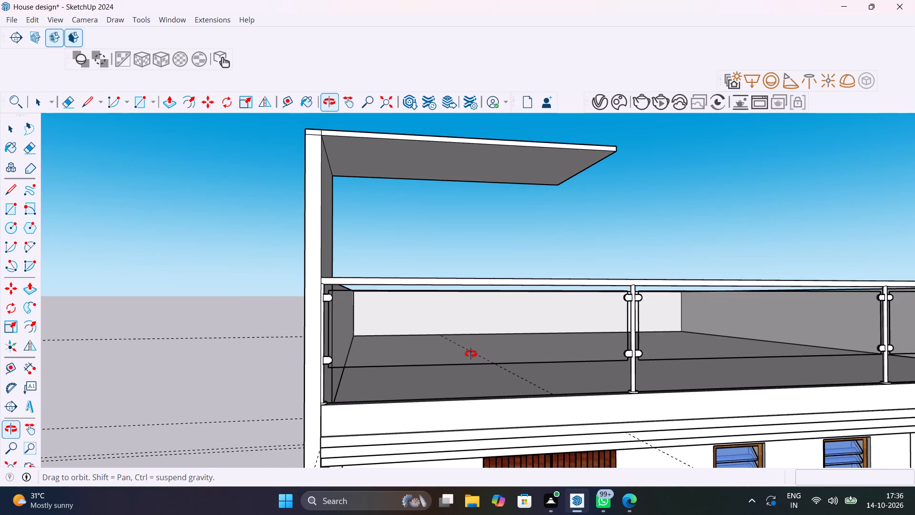
middle_click_drag(471, 354, 457, 188)
middle_click_drag(491, 350, 496, 194)
scroll(492, 209, "up", 1)
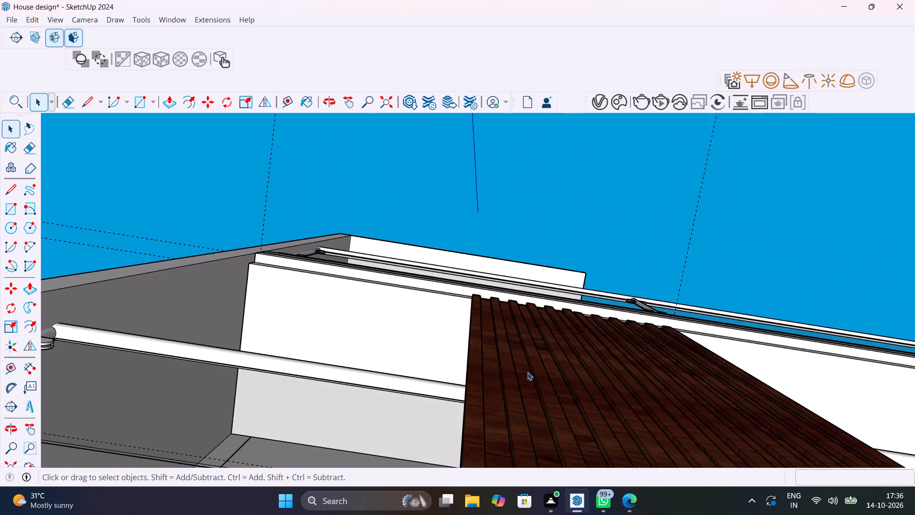
middle_click_drag(528, 376, 544, 236)
middle_click_drag(522, 366, 545, 266)
scroll(510, 393, "down", 20)
scroll(510, 393, "down", 8)
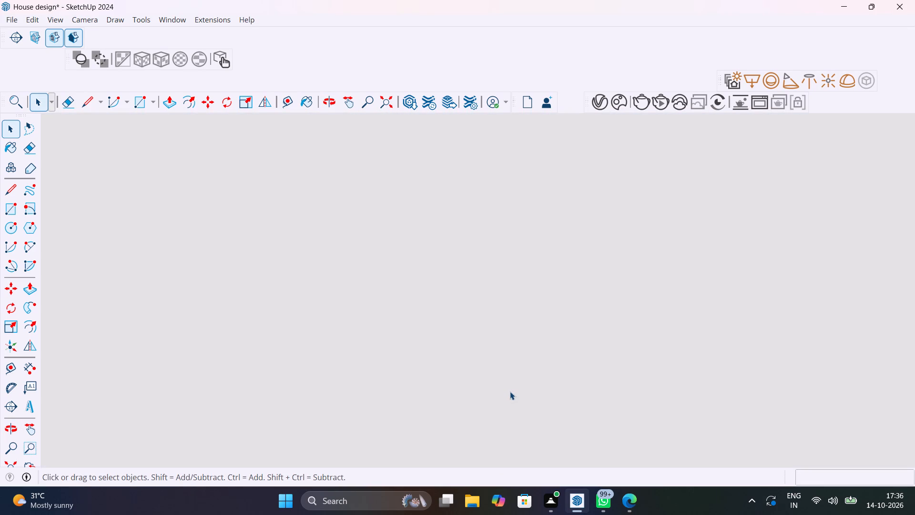
scroll(510, 391, "down", 20)
scroll(510, 391, "down", 5)
left_click(9, 467)
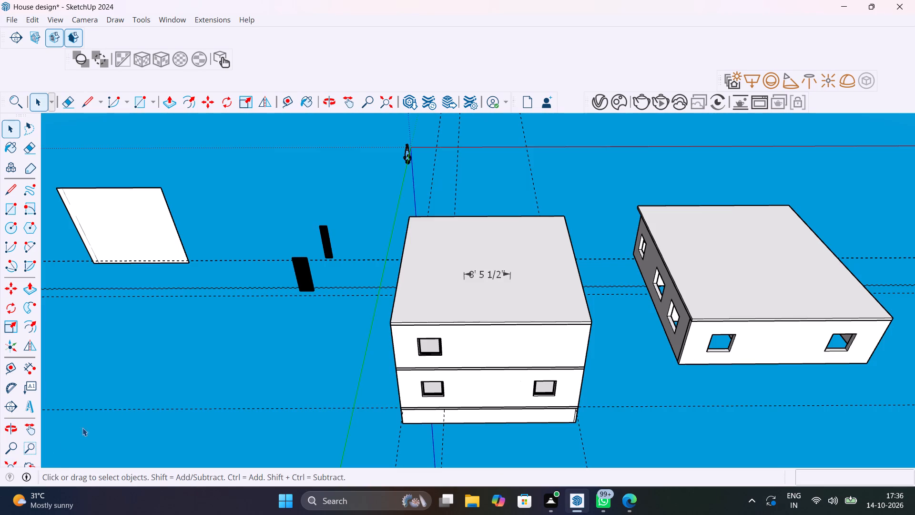
middle_click_drag(449, 308, 729, 281)
scroll(726, 286, "down", 1)
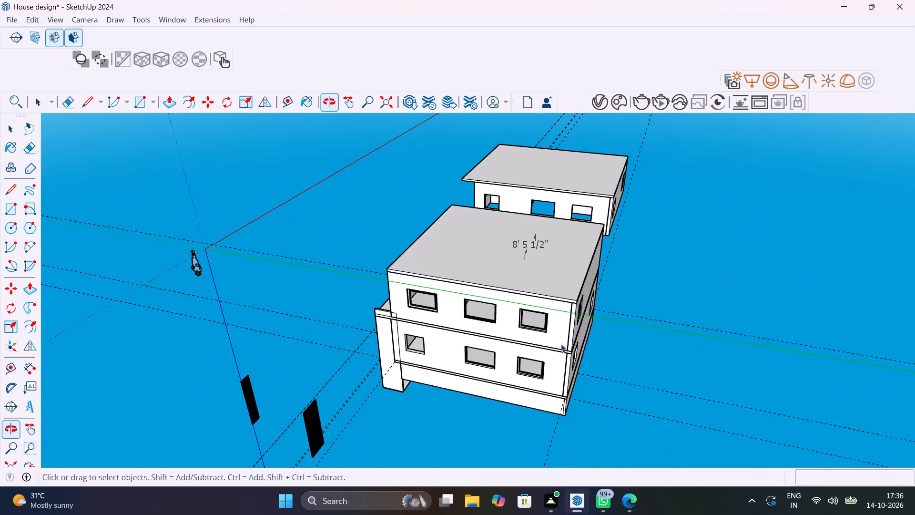
scroll(457, 374, "up", 11)
middle_click_drag(456, 385, 323, 287)
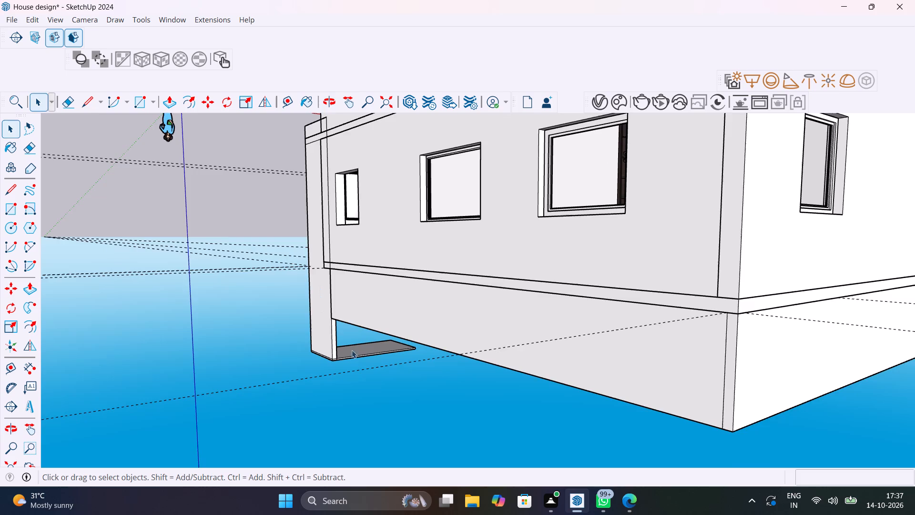
scroll(370, 365, "up", 9)
middle_click_drag(364, 396, 392, 483)
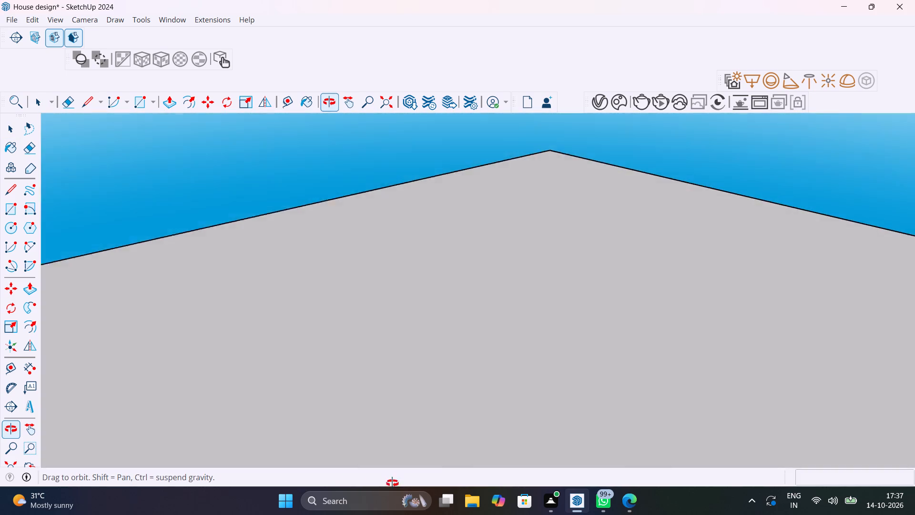
middle_click_drag(392, 483, 844, 505)
scroll(725, 413, "down", 4)
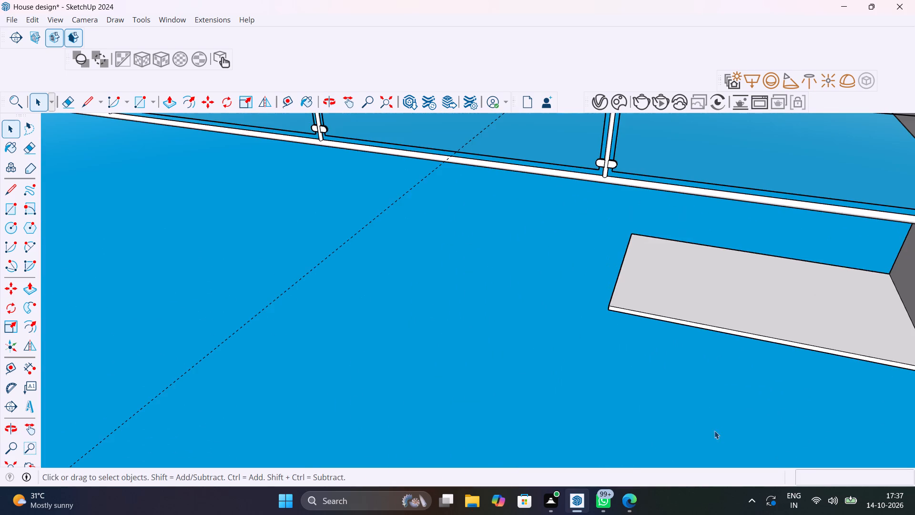
scroll(761, 413, "down", 1)
middle_click_drag(761, 412, 676, 463, "shift")
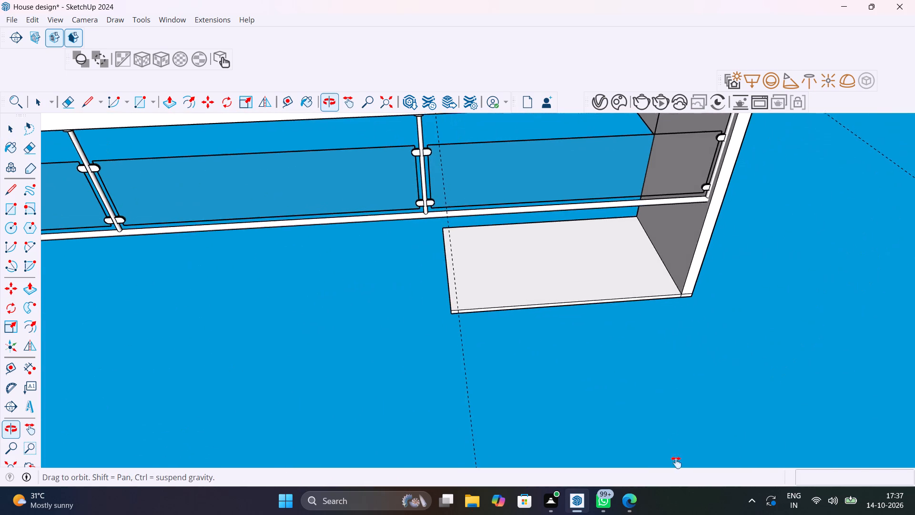
middle_click_drag(676, 463, 672, 505, "shift")
scroll(628, 353, "up", 3)
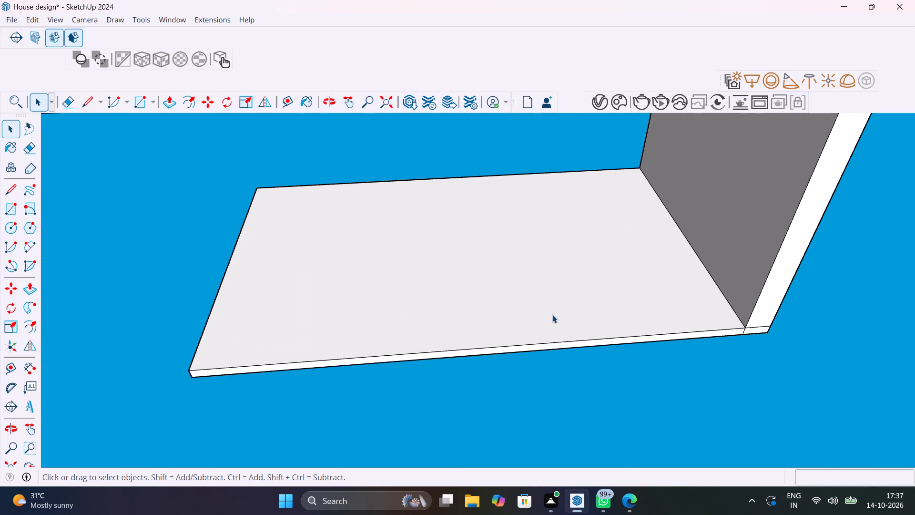
Open the wall group and Push/Pull the overhanging slab's underside face down about 3/8".
left_click(526, 283)
double_click(526, 283)
left_click(526, 287)
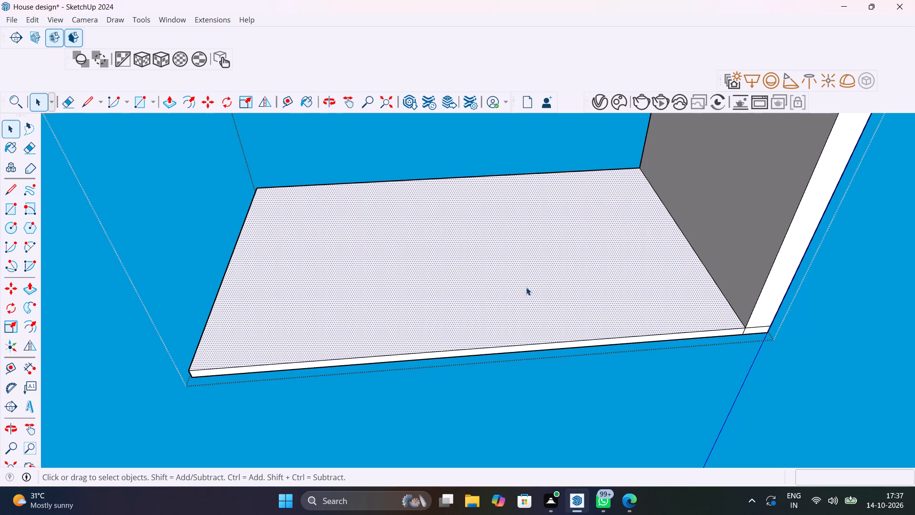
key("p")
left_click(526, 287)
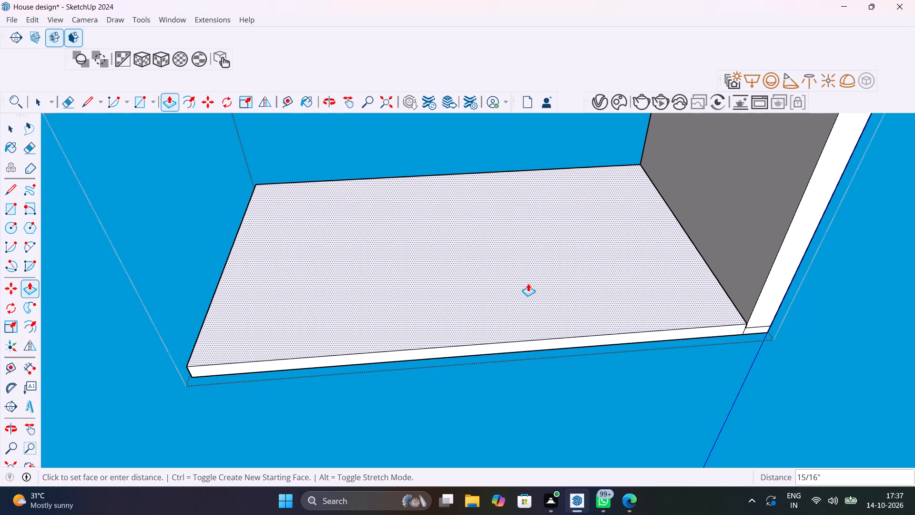
left_click(527, 286)
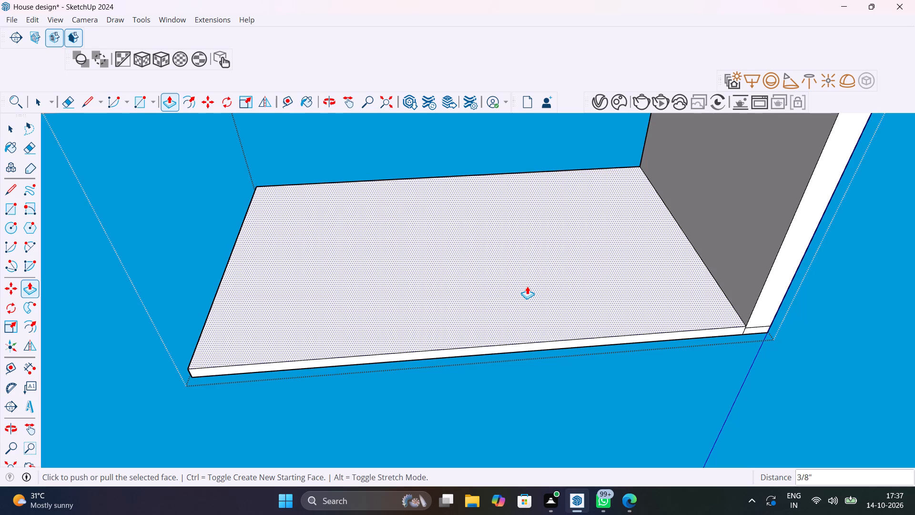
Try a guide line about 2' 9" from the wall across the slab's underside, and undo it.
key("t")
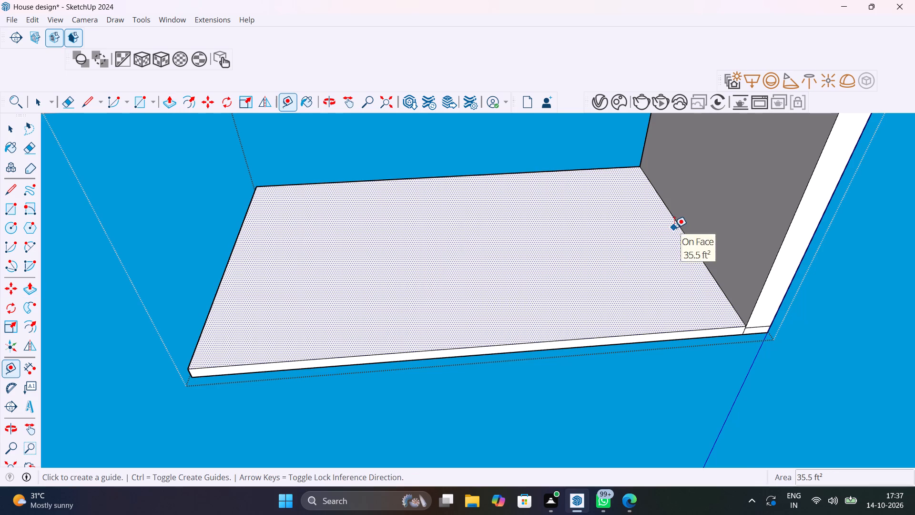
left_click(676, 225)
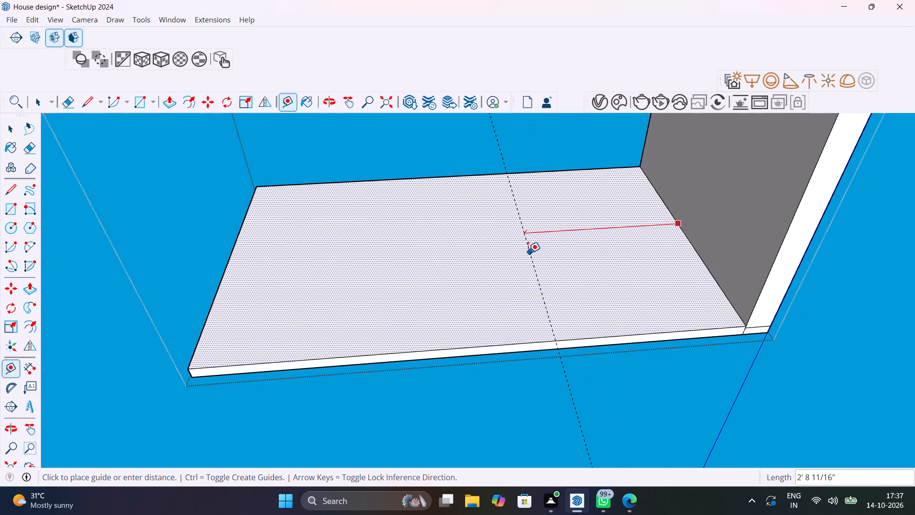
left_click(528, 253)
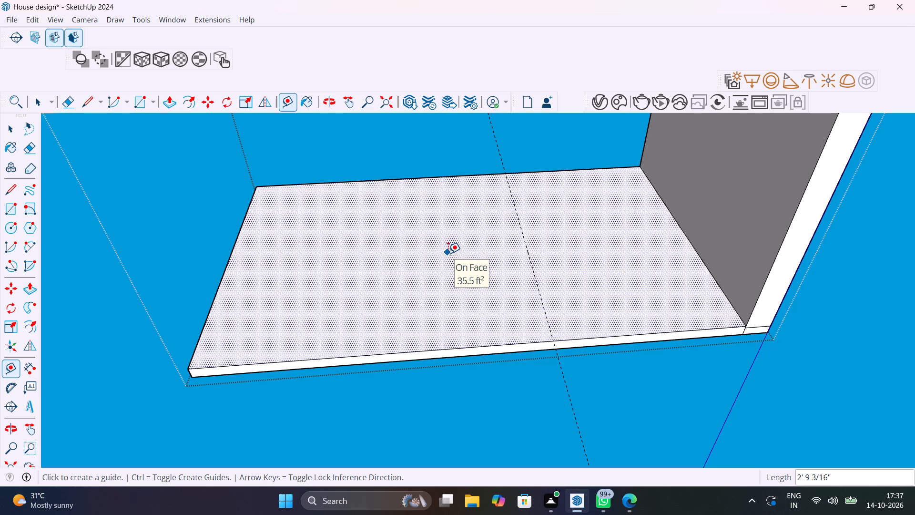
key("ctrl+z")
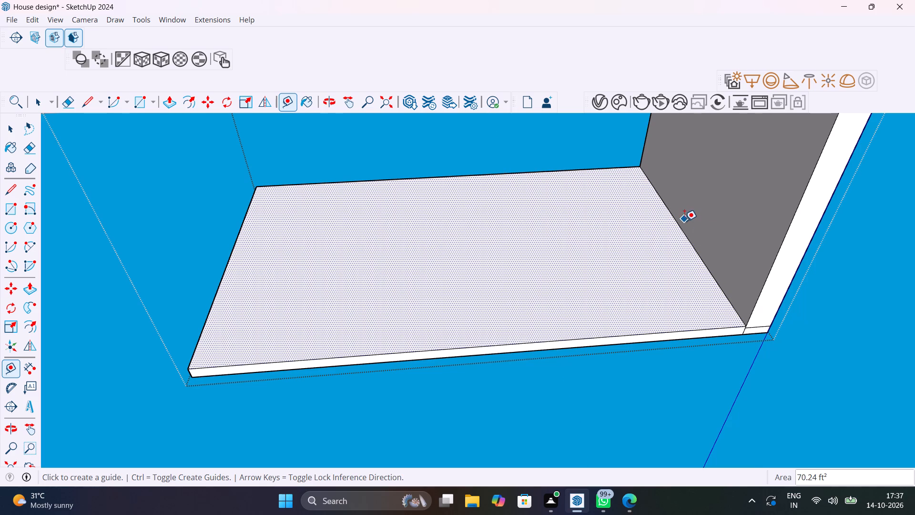
Place a guide line across the slab's underside 1' from the edge where it meets the wall.
left_click(681, 224)
type("3'")
key("Return")
type("2'")
key("Return")
type("1'")
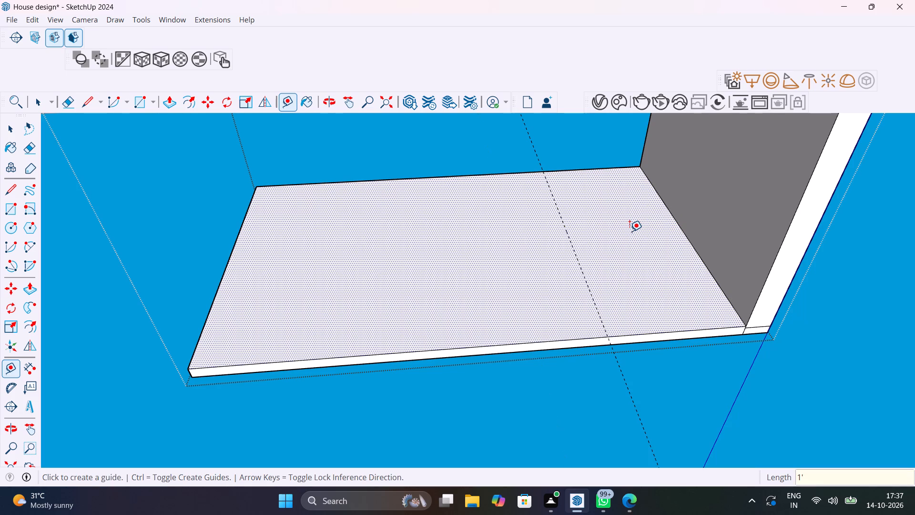
key("Return")
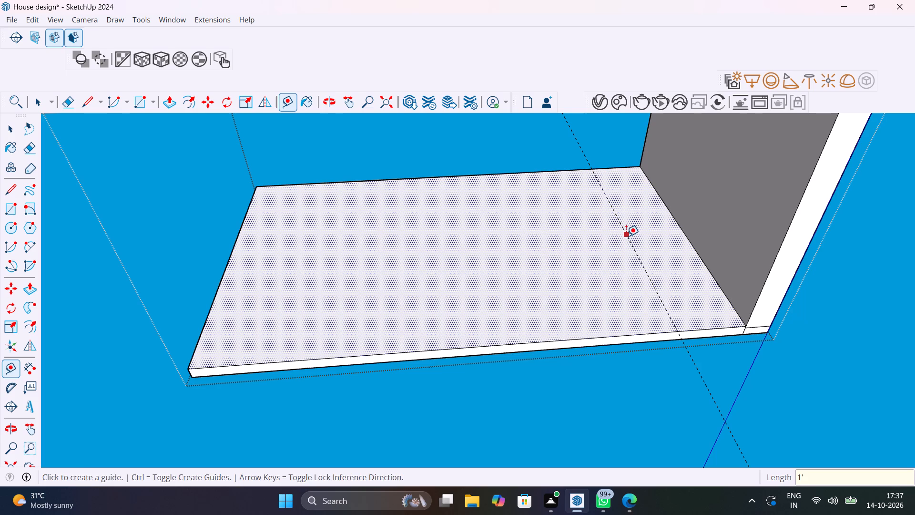
Place a second guide line on the slab's underside, parallel to the first and 3' farther from the wall.
left_click(626, 236)
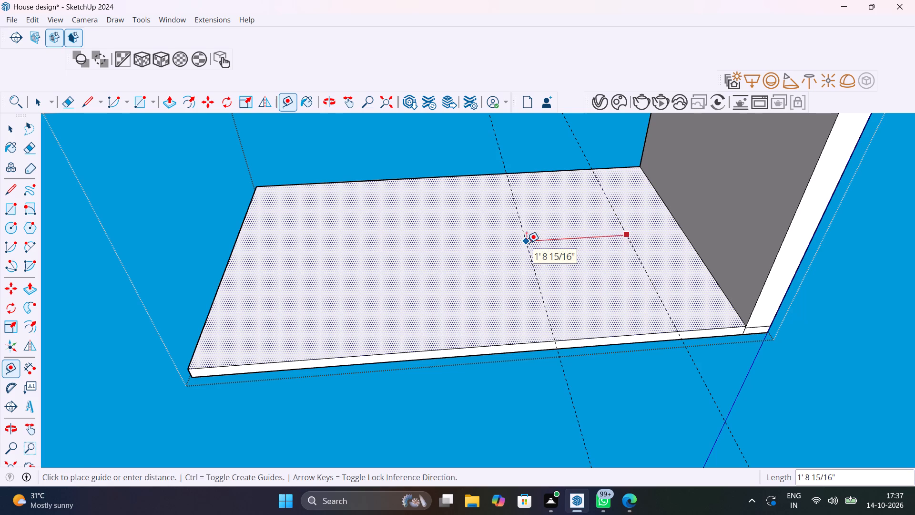
type("3'")
key("Return")
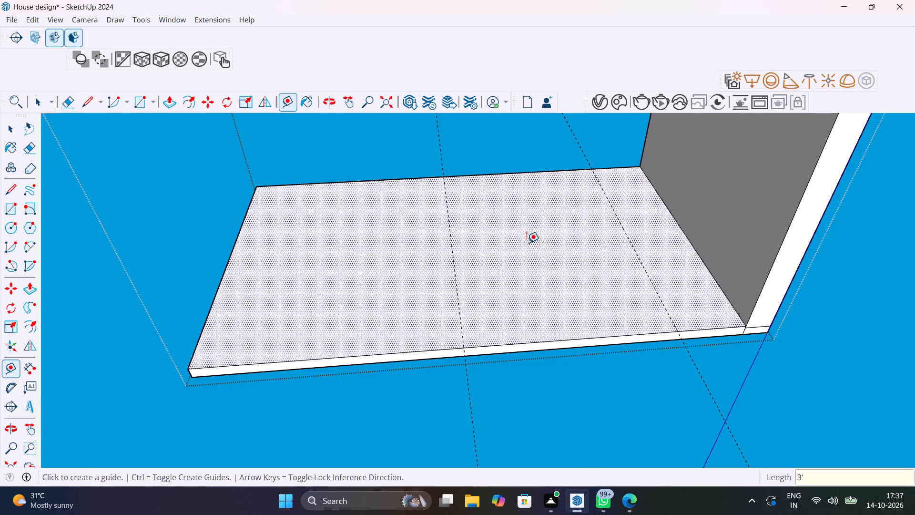
type("4'")
key("Return")
type("3'")
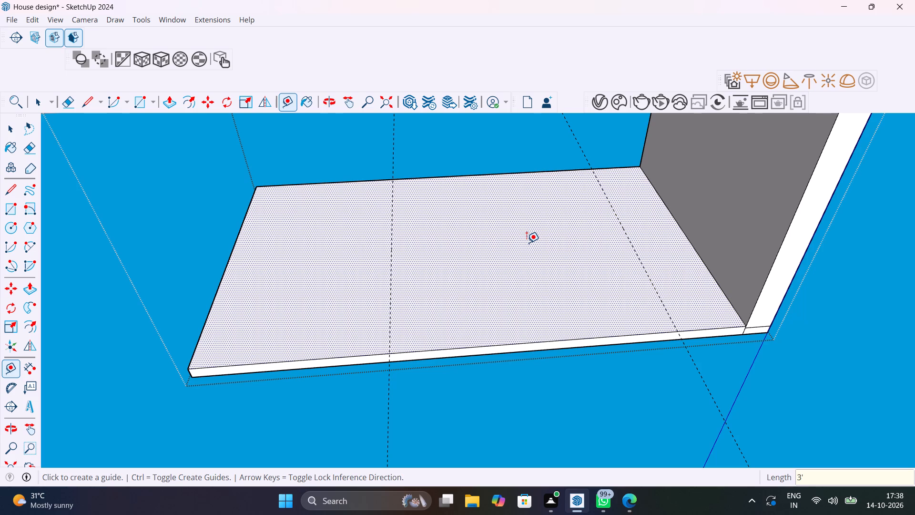
key("Return")
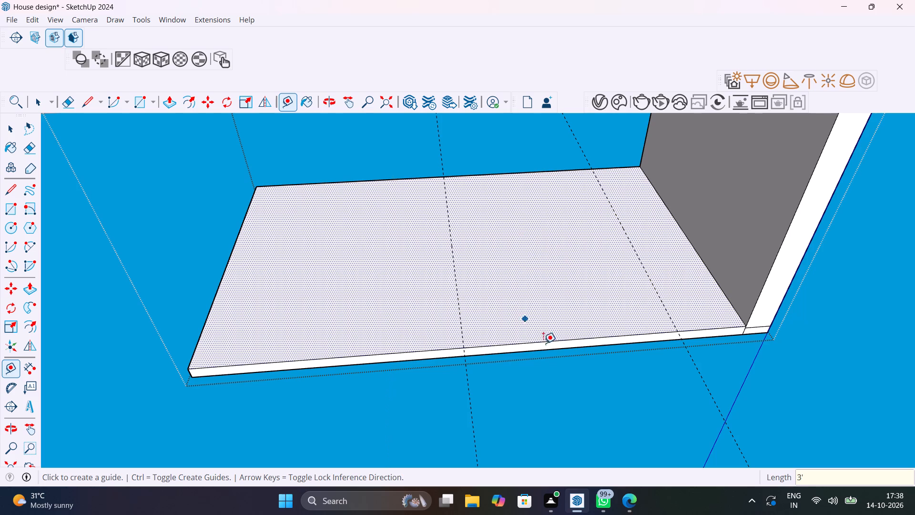
left_click(553, 339)
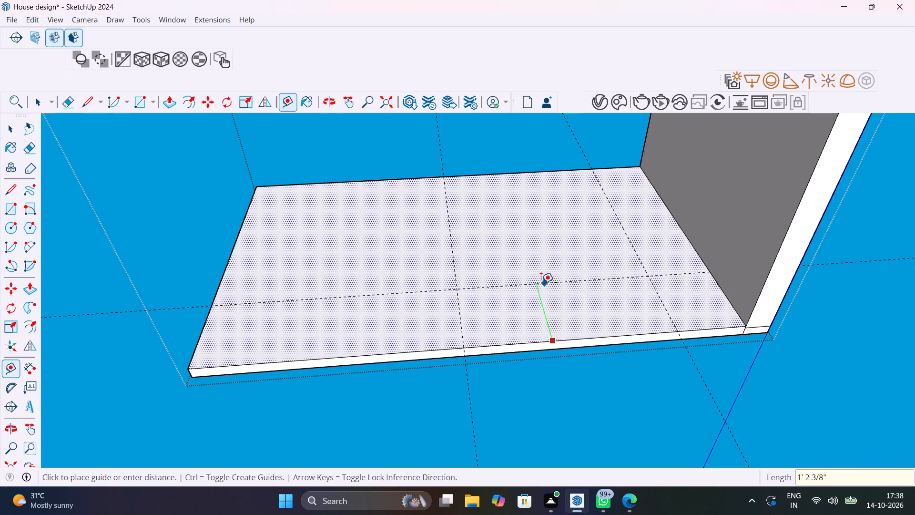
key("Escape")
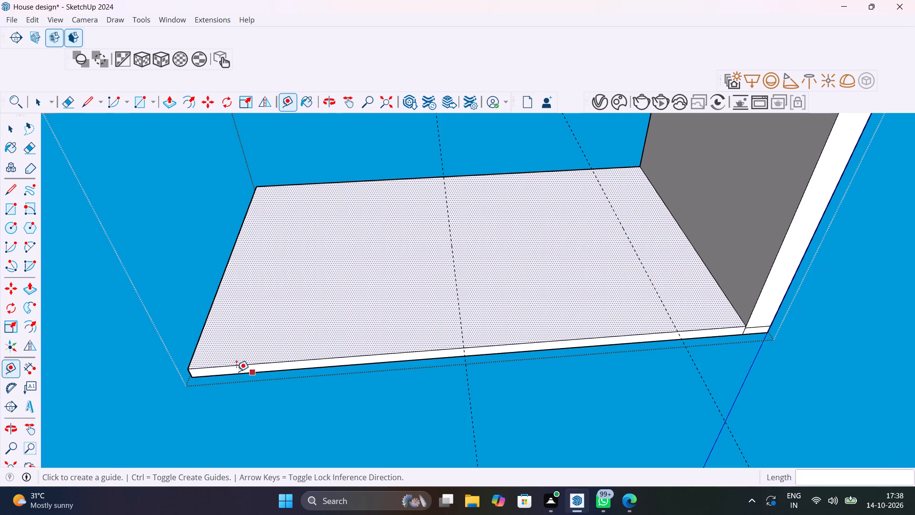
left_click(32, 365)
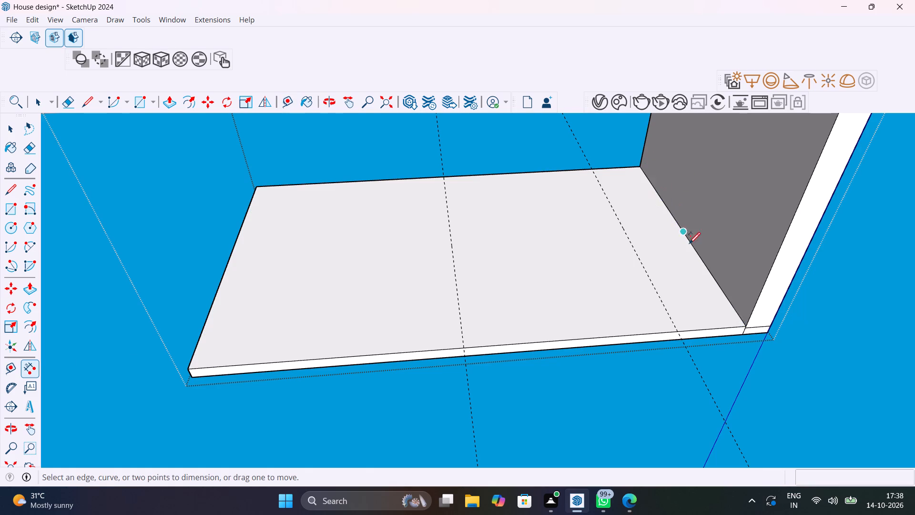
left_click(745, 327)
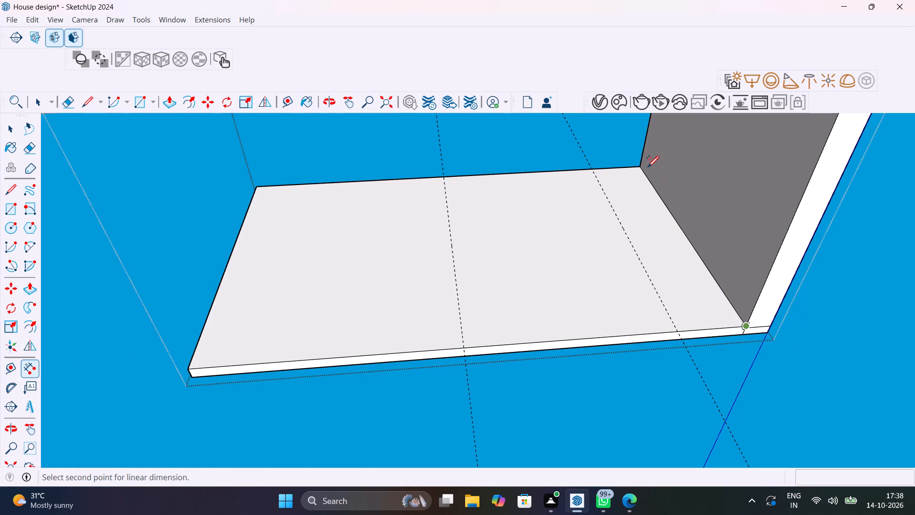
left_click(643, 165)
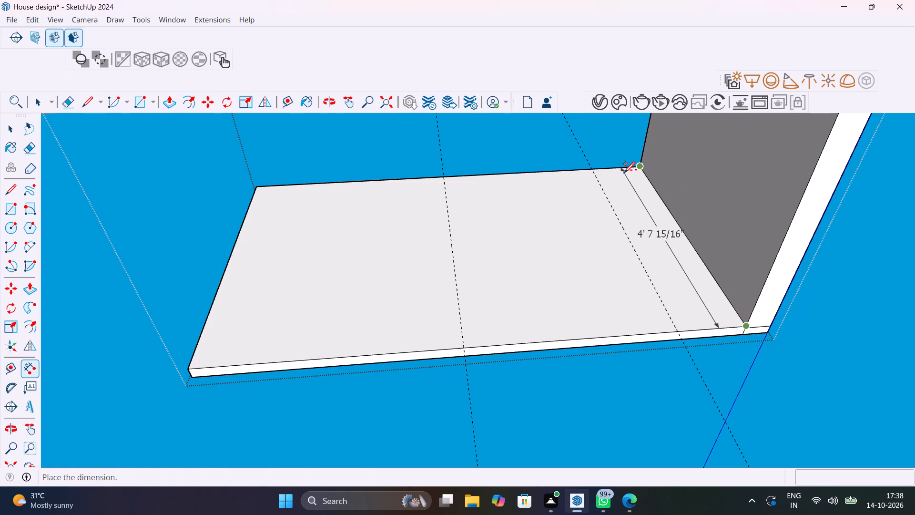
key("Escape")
Draw a 4' reference line across the slab's underside from the midpoint of the wall edge to the farther guide.
key("l")
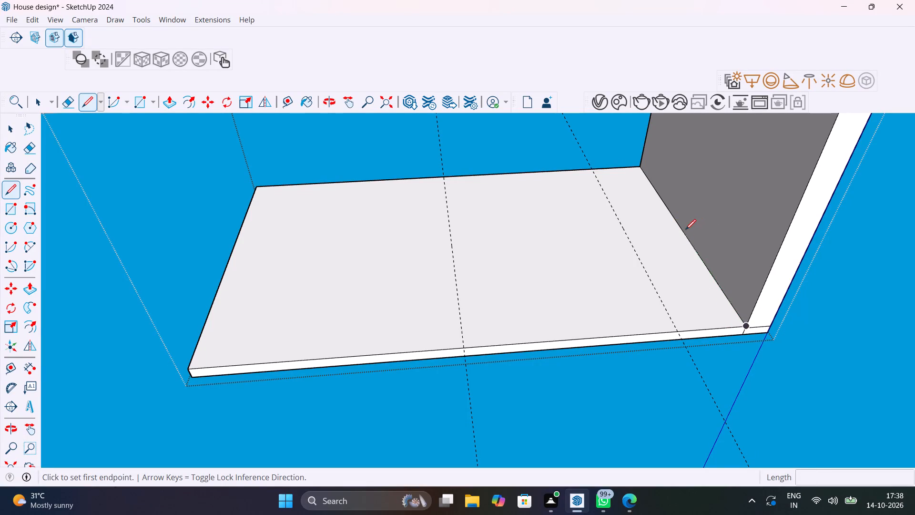
left_click(682, 232)
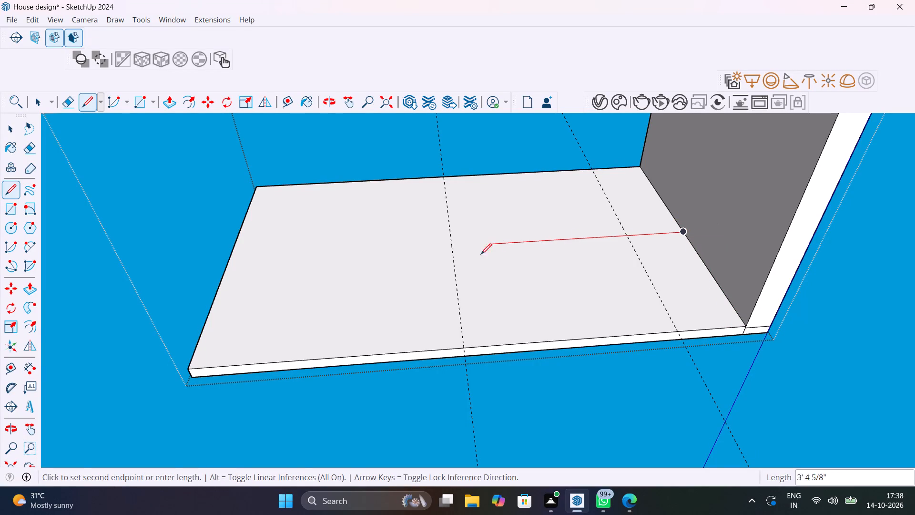
left_click(451, 248)
key("space")
Place two guide lines parallel to the reference line, 1' away on each side of it.
type("T")
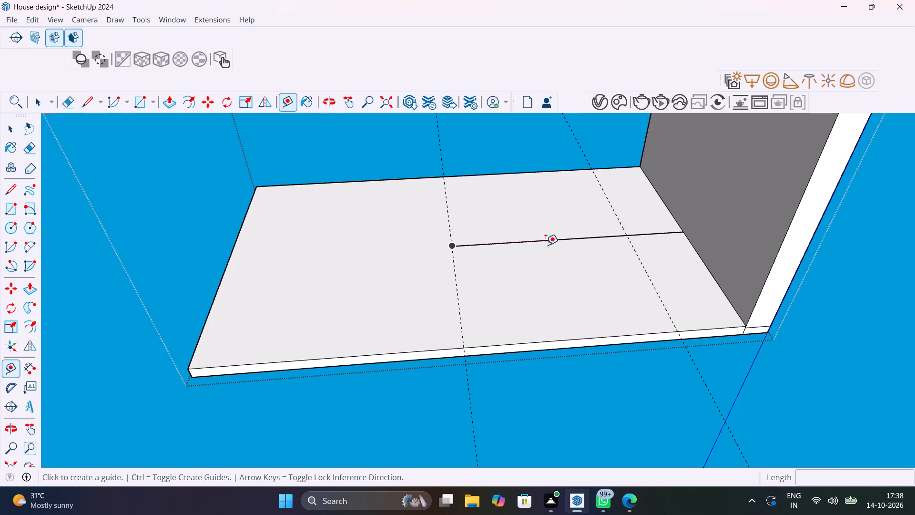
left_click(547, 241)
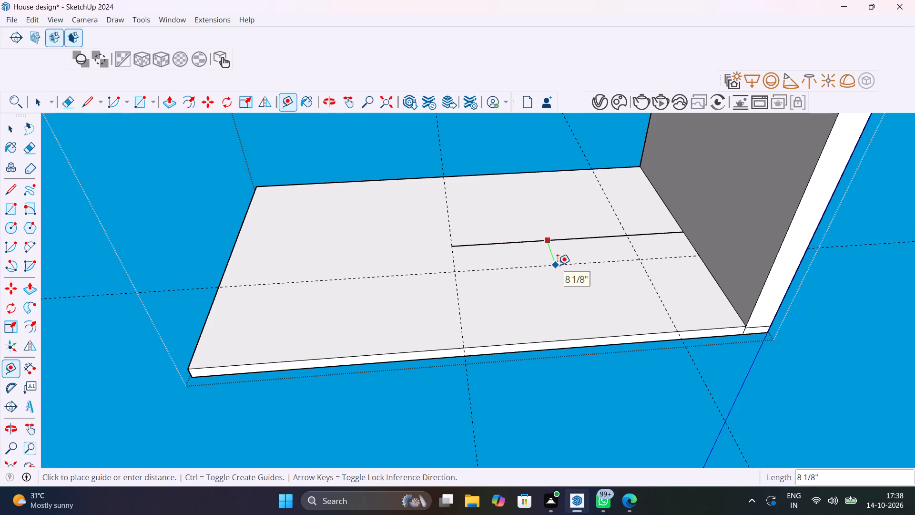
type("1'")
key("Return")
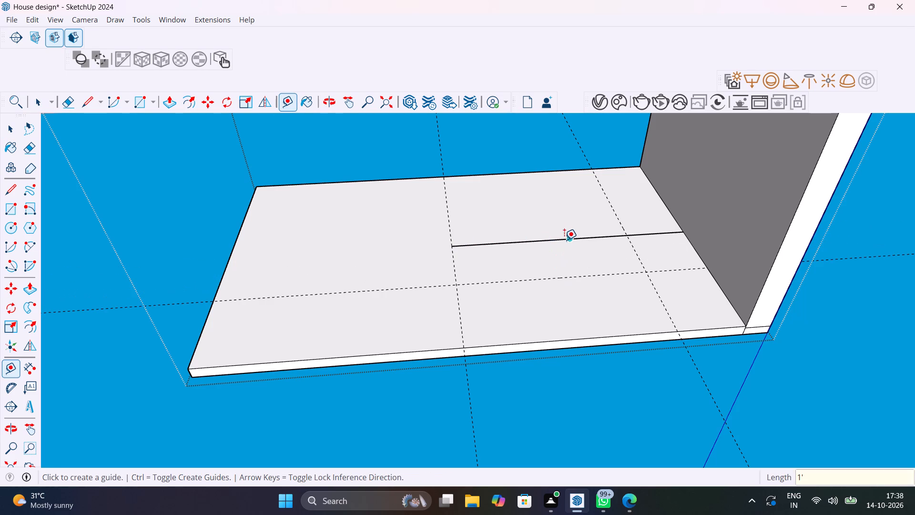
left_click(564, 239)
type("1'")
key("Return")
key("space")
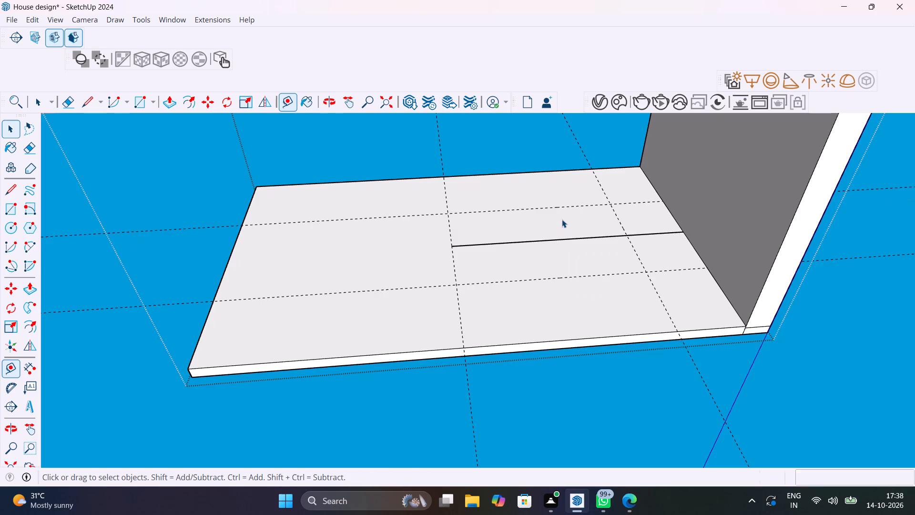
Delete the reference line between the two new guides.
left_click(564, 238)
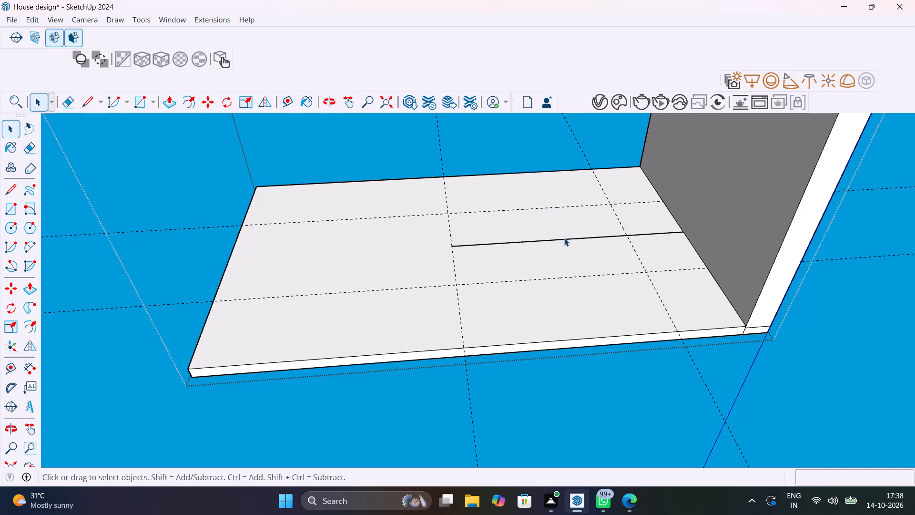
left_click(569, 238)
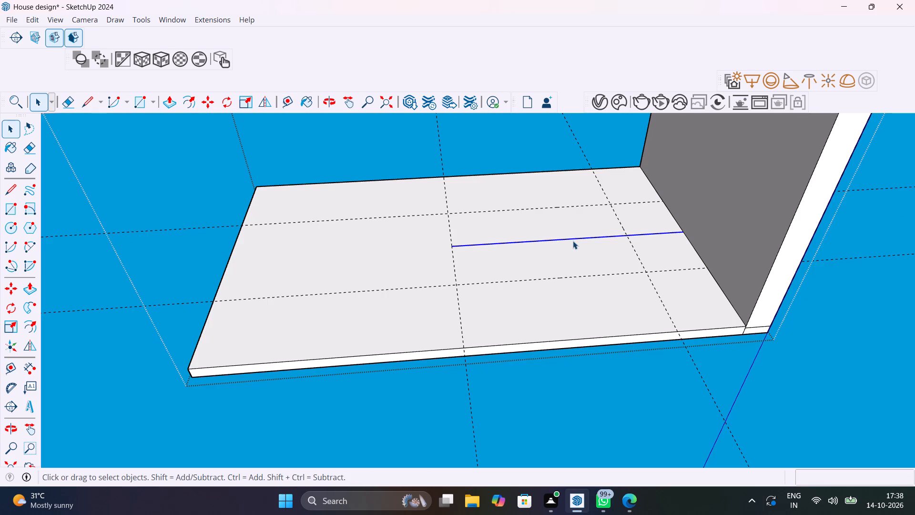
key("Delete")
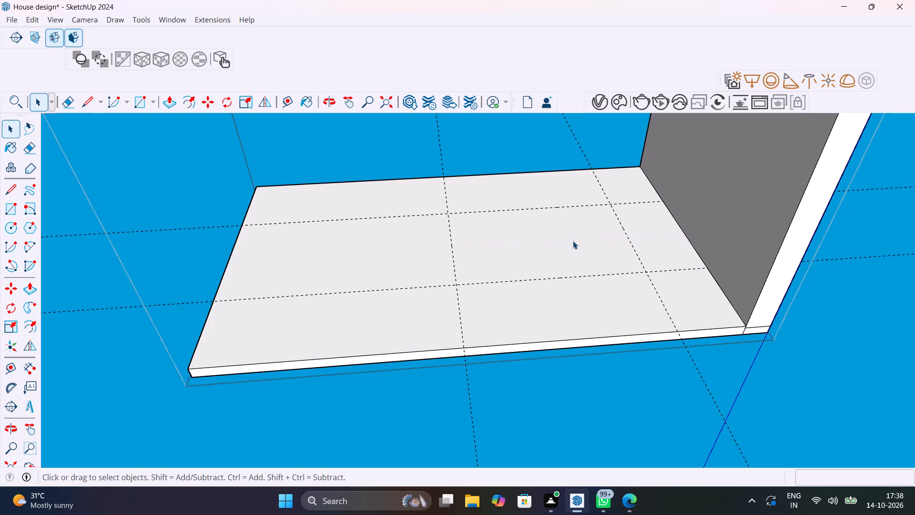
Draw a 3' by 2' rectangle on the slab's underside between the four guide intersections.
key("r")
left_click(450, 215)
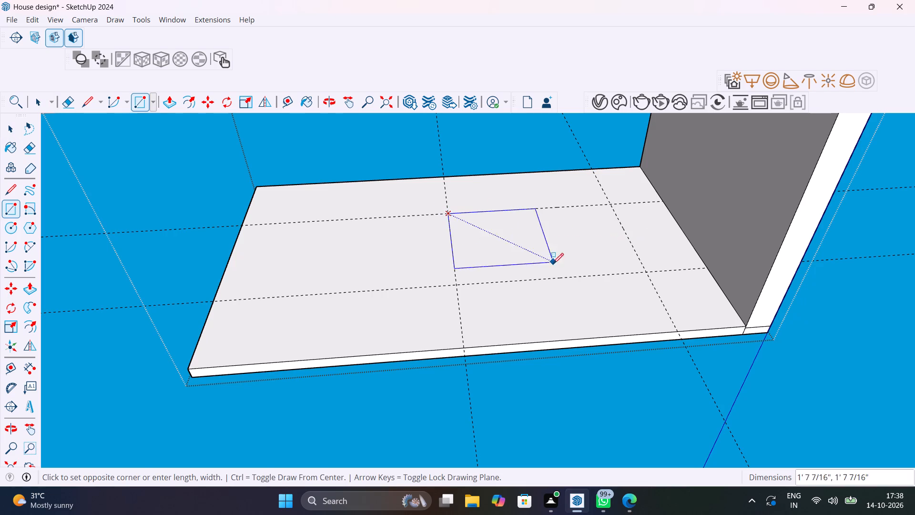
left_click(642, 272)
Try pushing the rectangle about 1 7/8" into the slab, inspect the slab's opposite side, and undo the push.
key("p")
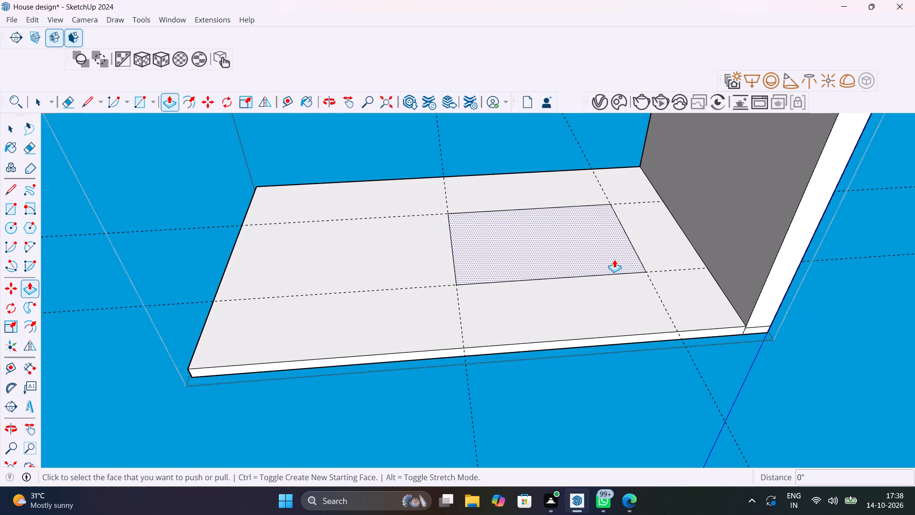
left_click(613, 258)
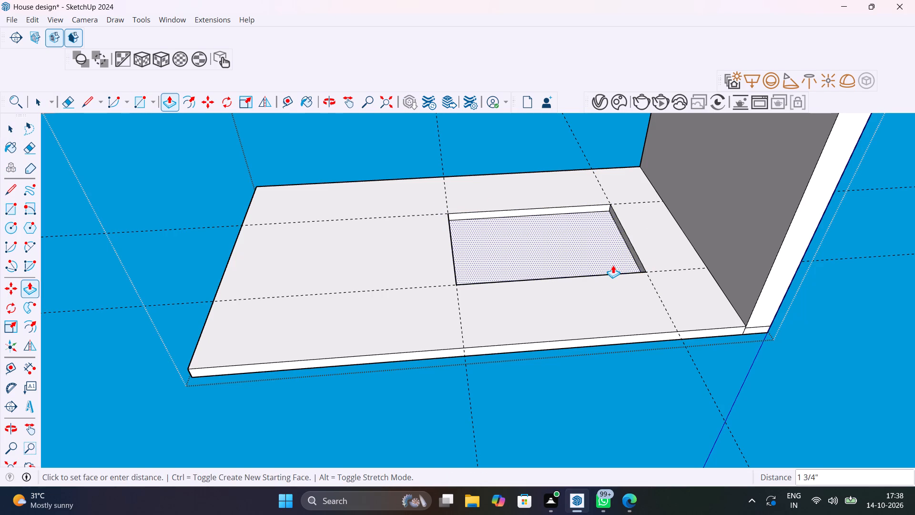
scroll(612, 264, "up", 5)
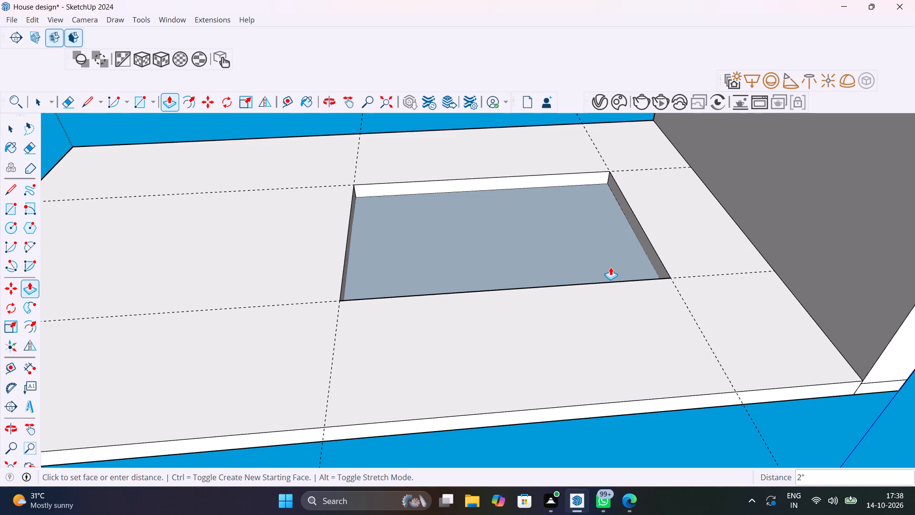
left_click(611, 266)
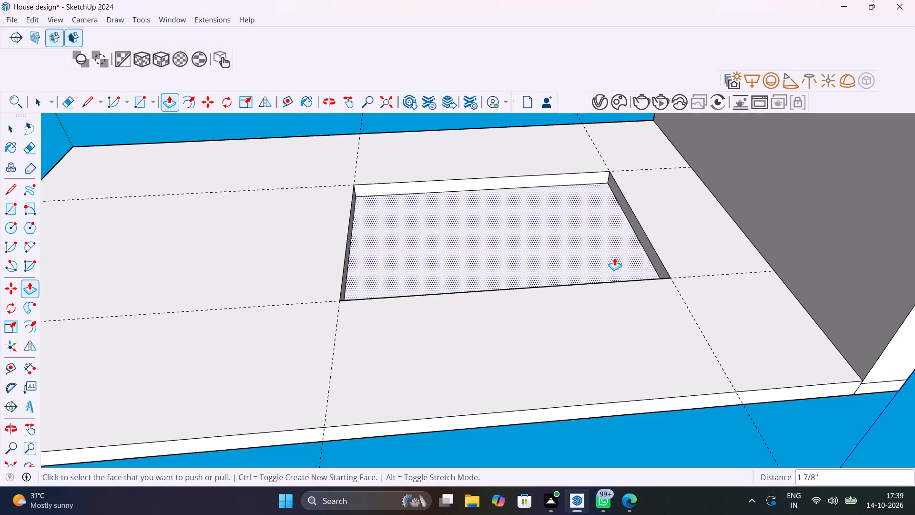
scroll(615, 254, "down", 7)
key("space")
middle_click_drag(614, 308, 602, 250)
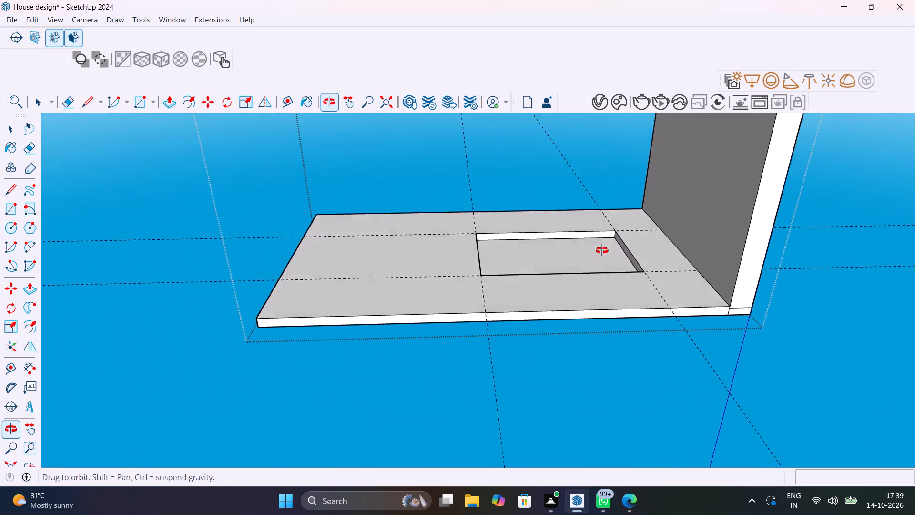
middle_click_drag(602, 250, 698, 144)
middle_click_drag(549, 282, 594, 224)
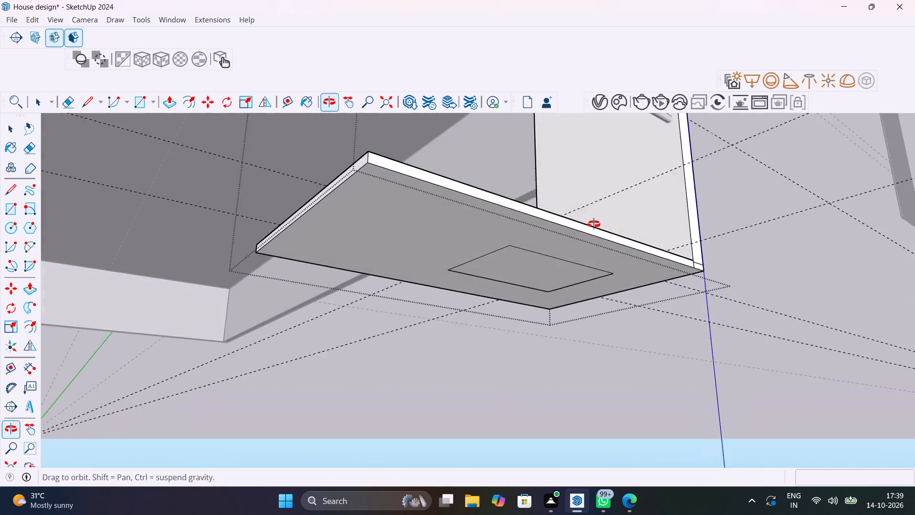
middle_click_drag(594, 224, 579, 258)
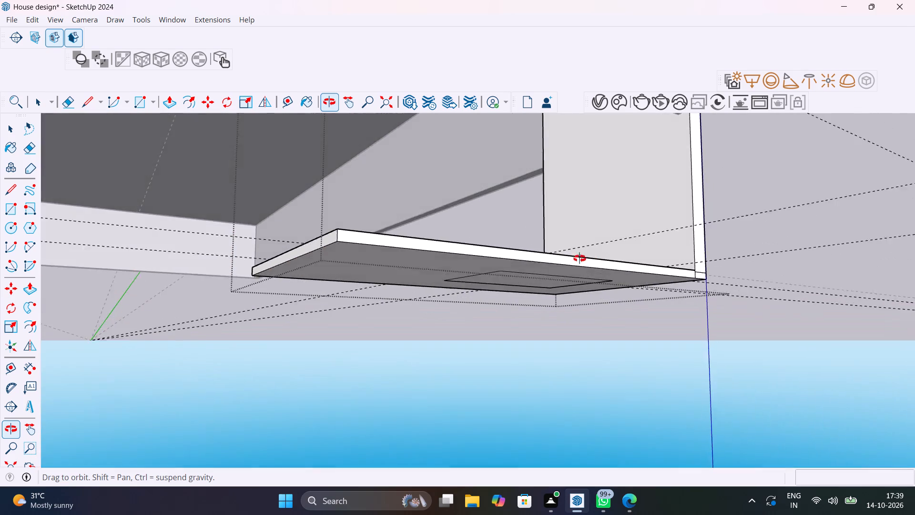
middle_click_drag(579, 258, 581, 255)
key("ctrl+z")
Push/Pull the slab face opposite the rectangle outward about 4 1/4" as a new layer.
middle_click_drag(549, 294, 545, 354)
scroll(549, 294, "down", 1)
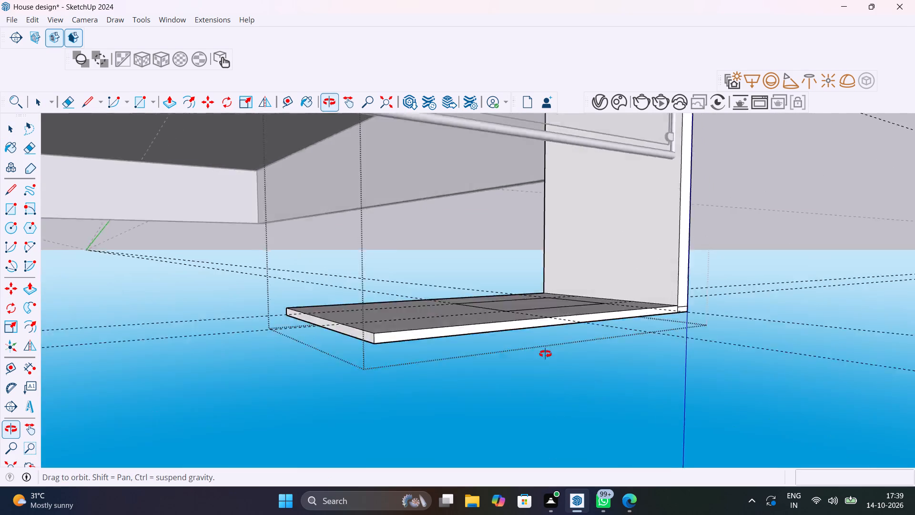
middle_click_drag(545, 354, 557, 285)
scroll(557, 285, "up", 1)
left_click(542, 280)
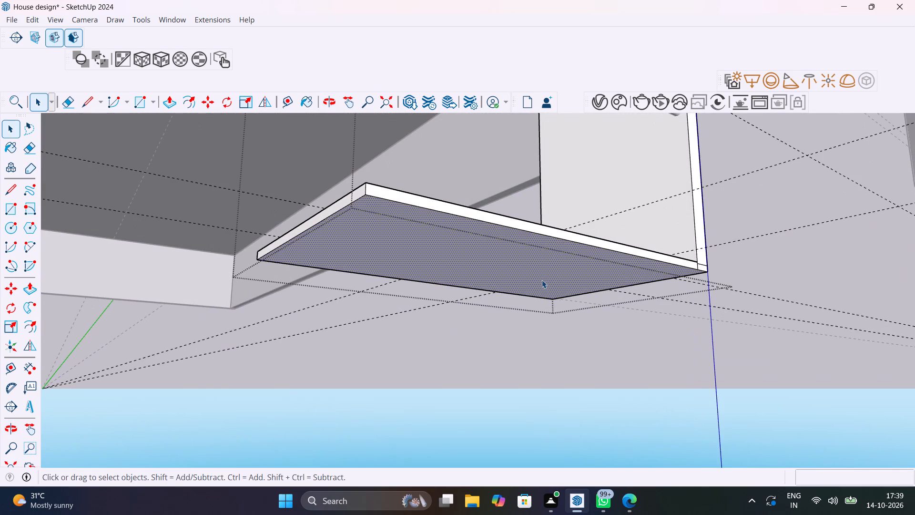
key("p")
left_click(542, 280)
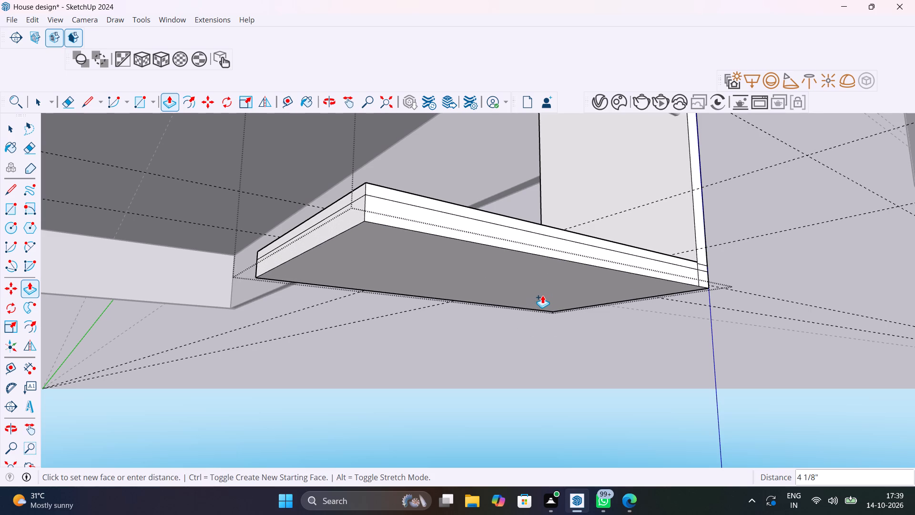
left_click(542, 295)
Push the 3' by 2' rectangle about 1 11/16" into the slab to form a recess.
middle_click_drag(559, 274, 522, 435)
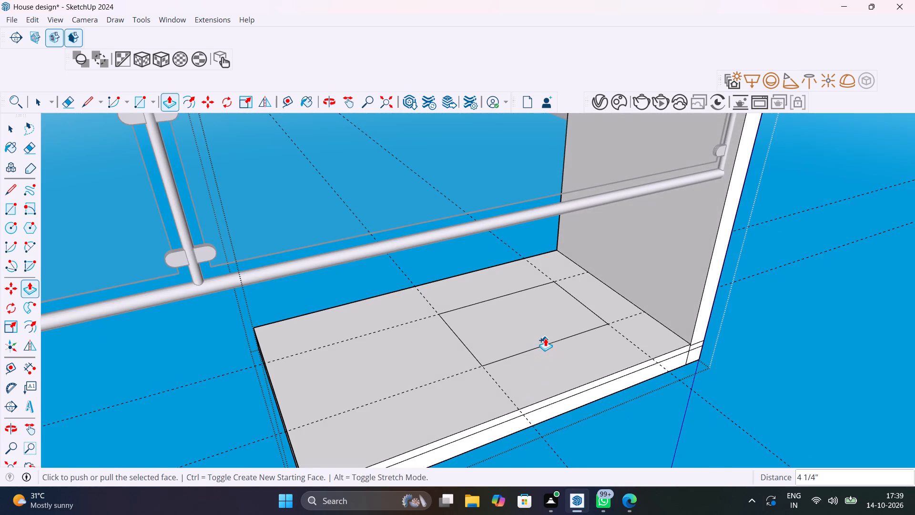
scroll(545, 332, "up", 3)
key("space")
left_click(543, 328)
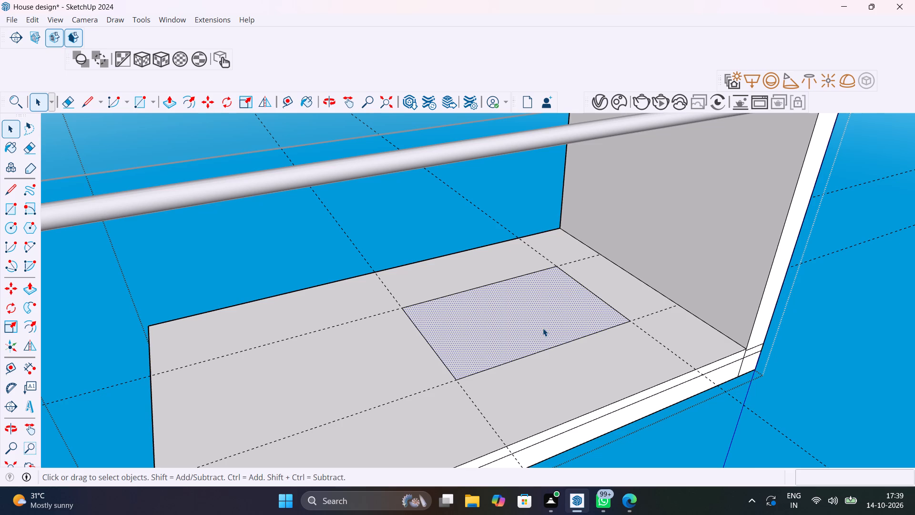
key("p")
left_click(543, 328)
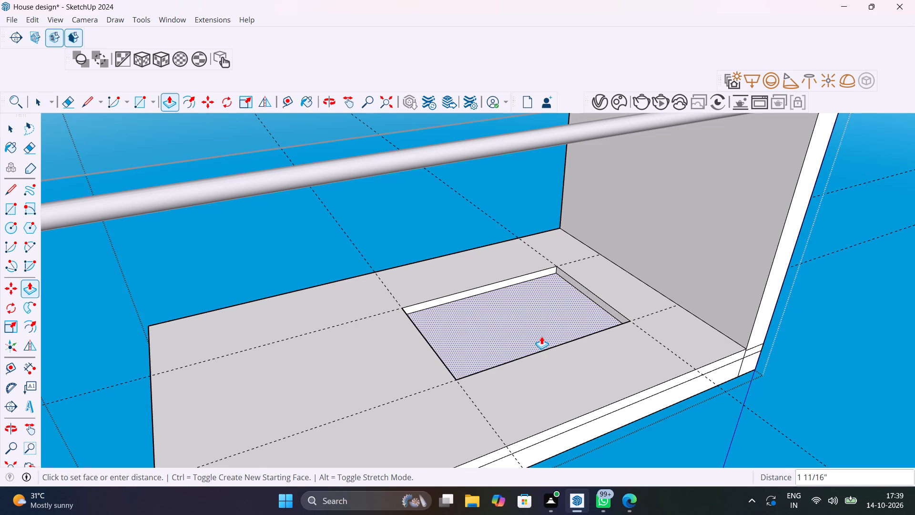
left_click(541, 336)
Delete the inner face of the rectangular recess and the face exposed behind it.
middle_click_drag(549, 328, 481, 425)
scroll(457, 322, "up", 18)
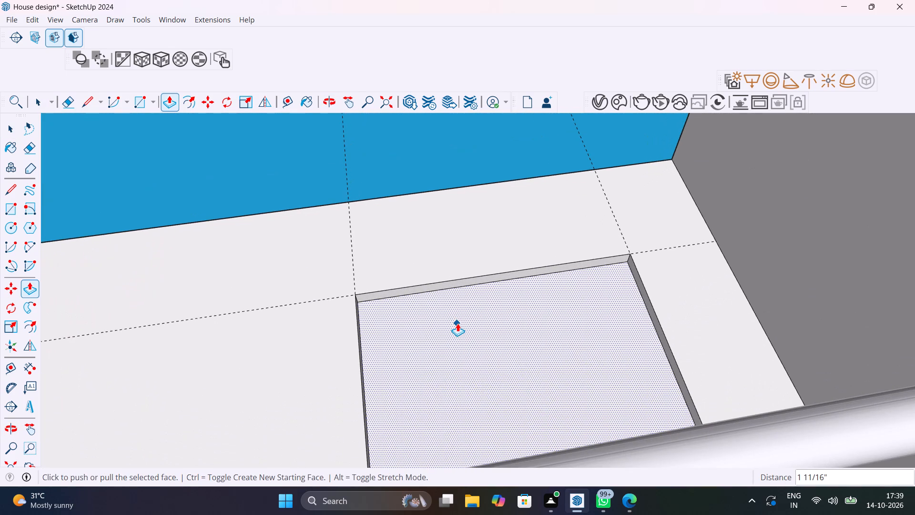
key("space")
middle_click_drag(457, 322, 446, 262)
middle_click_drag(483, 395, 476, 338, "shift")
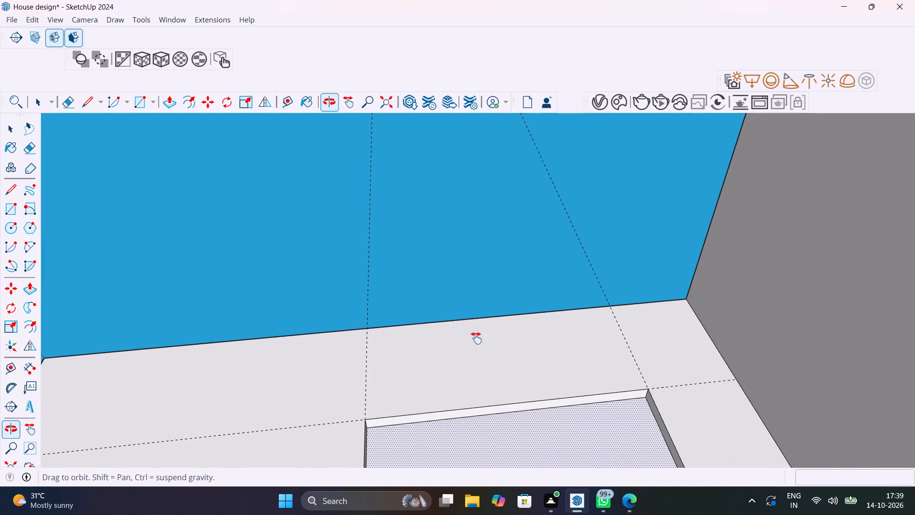
middle_click_drag(476, 338, 498, 248, "shift")
scroll(489, 349, "down", 12)
middle_click_drag(496, 402, 498, 242)
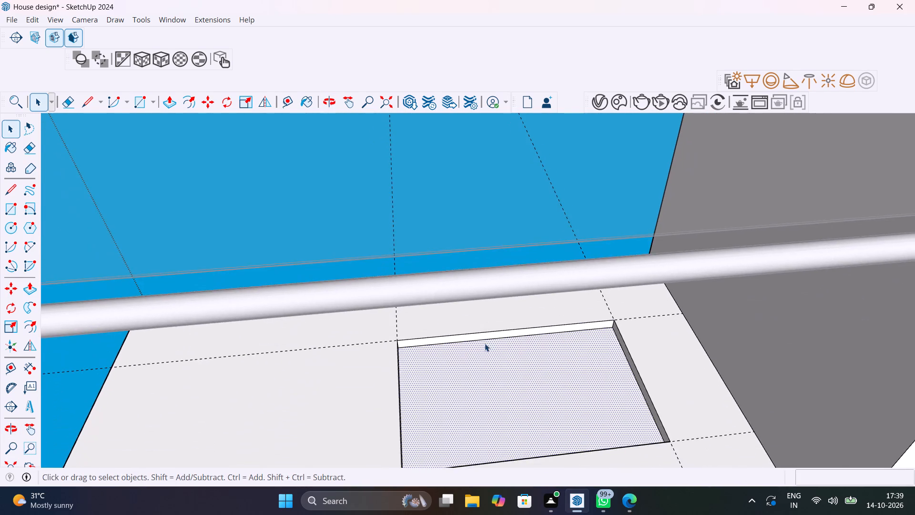
scroll(484, 361, "up", 9)
middle_click_drag(487, 360, 519, 260)
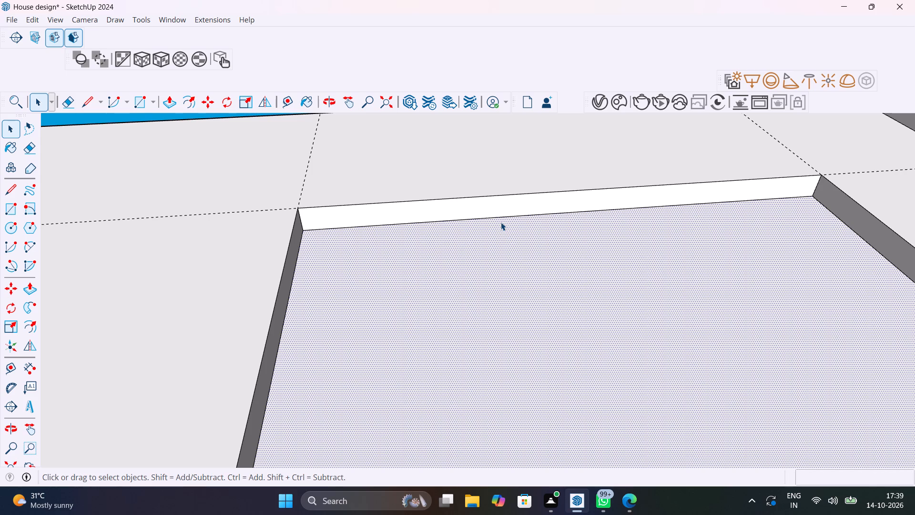
scroll(501, 222, "down", 9)
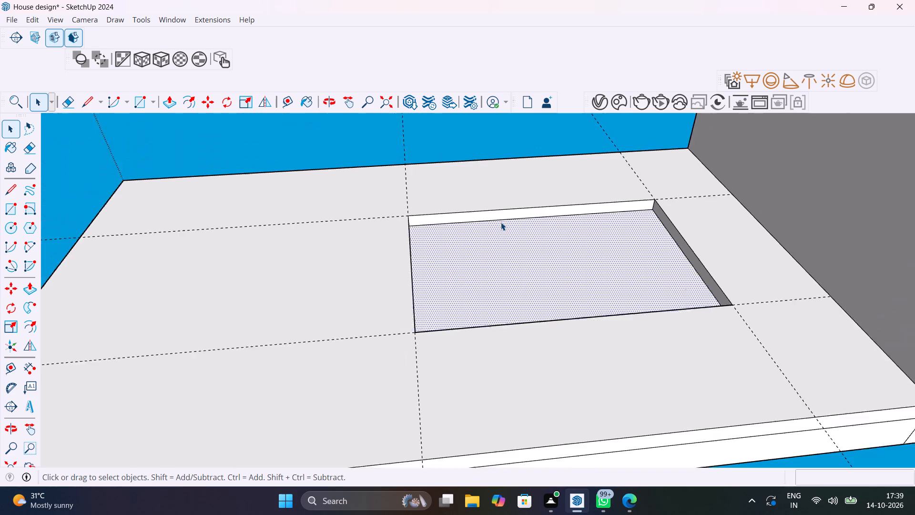
scroll(501, 222, "down", 1)
left_click(537, 248)
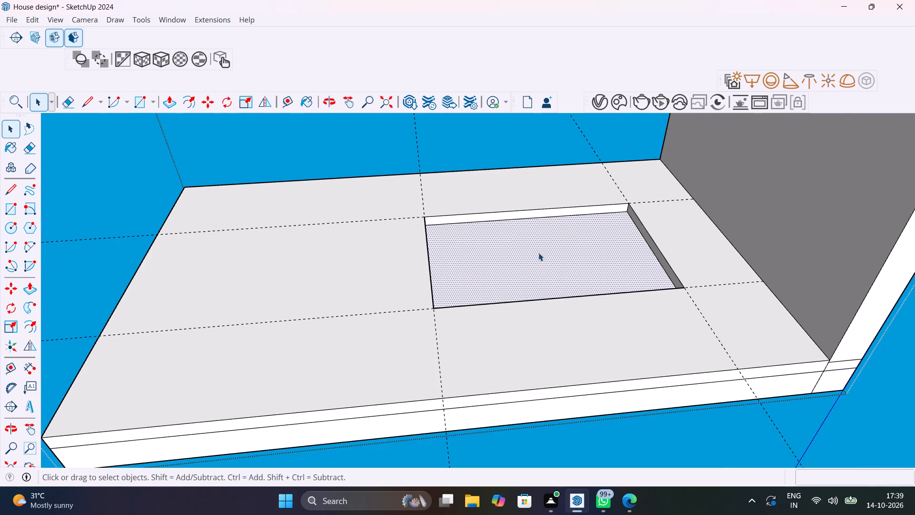
key("Delete")
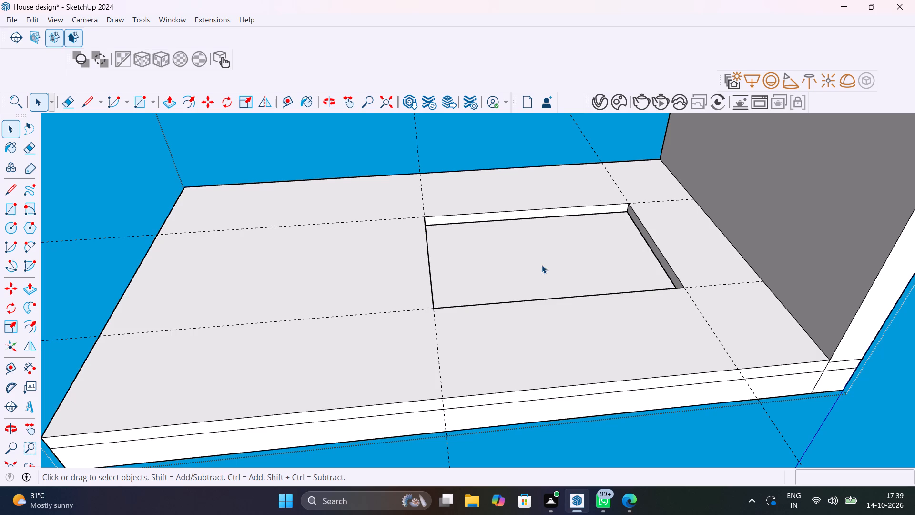
left_click(543, 274)
key("Delete")
Delete the remaining face closing the 3' by 2' rectangle so the opening passes fully through the slab.
scroll(543, 274, "down", 1)
middle_click_drag(541, 270, 544, 110)
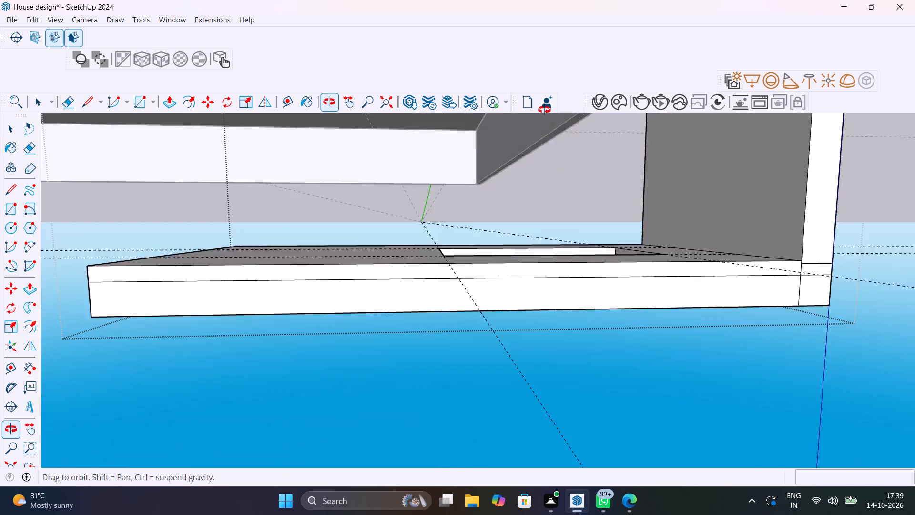
middle_click_drag(544, 110, 549, 100)
middle_click_drag(554, 348, 538, 479)
middle_click_drag(568, 301, 568, 417)
left_click(569, 301)
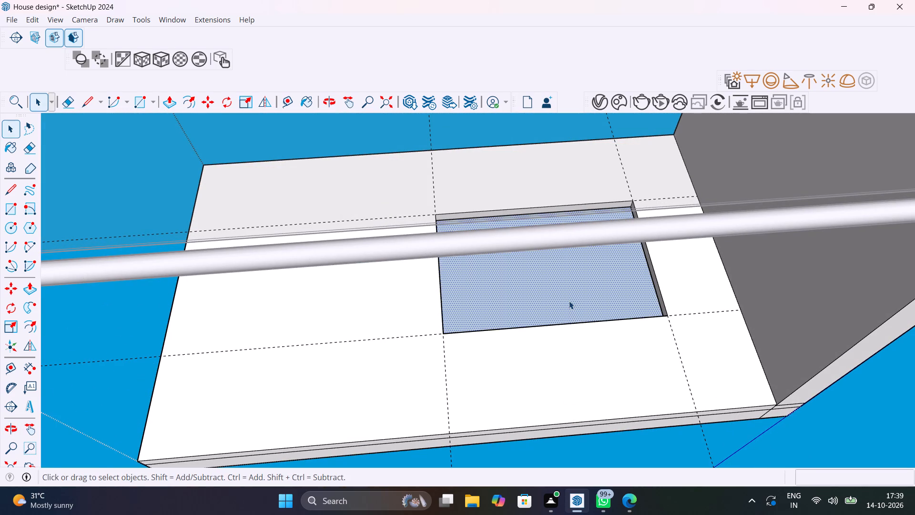
key("Delete")
Examine the slab opening and its surroundings below the glass railing from several angles.
middle_click_drag(569, 299, 697, 95)
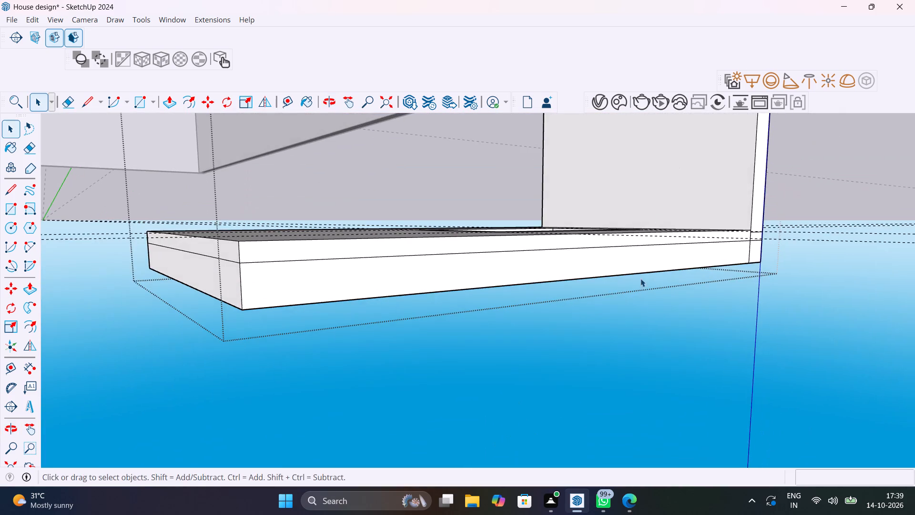
middle_click_drag(635, 288, 564, 368)
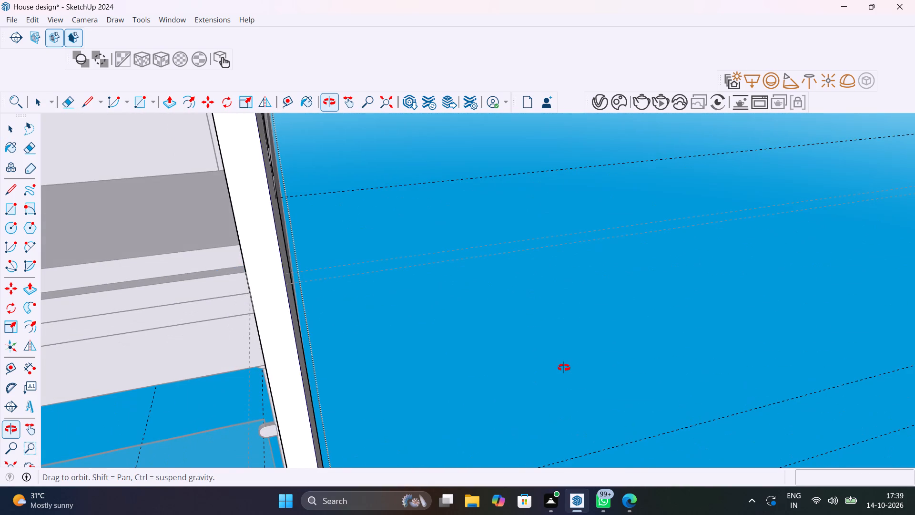
middle_click_drag(564, 368, 914, 307)
scroll(498, 278, "down", 7)
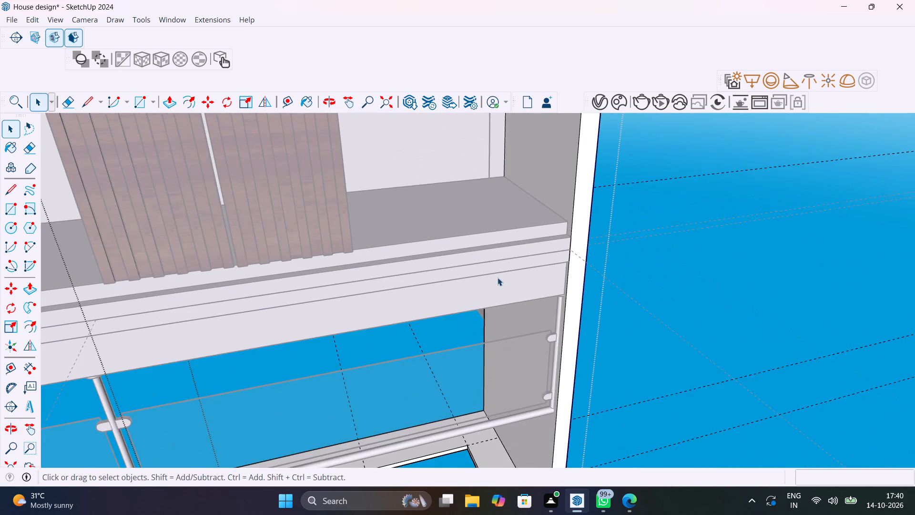
scroll(498, 278, "down", 4)
middle_click_drag(478, 378, 497, 283, "shift")
scroll(469, 336, "up", 12)
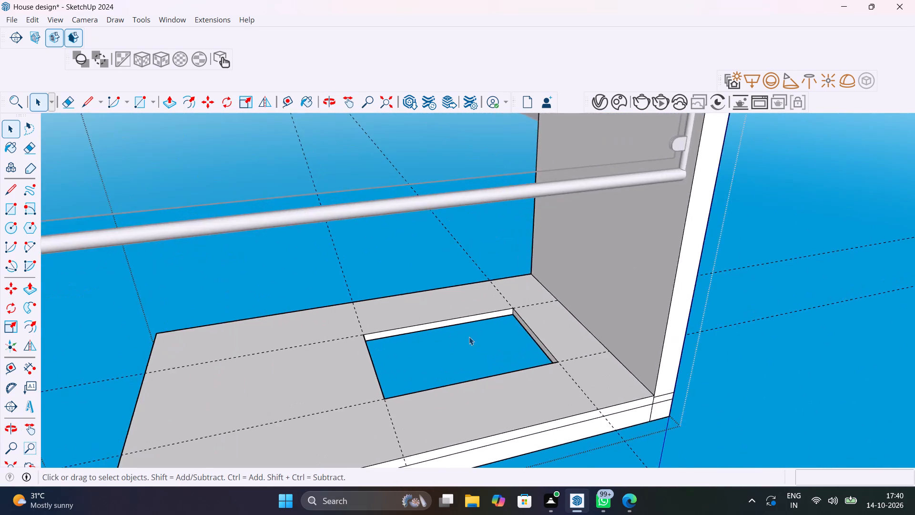
scroll(469, 337, "up", 8)
middle_click_drag(469, 337, 503, 280)
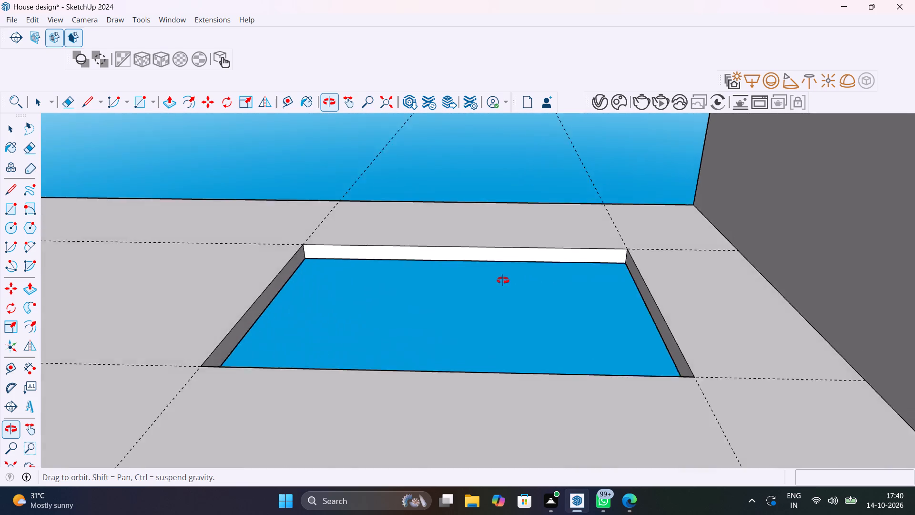
middle_click_drag(503, 280, 505, 322)
Draw a circle of about 9/16" radius on the slab opening's long inner side face, near one end.
scroll(505, 322, "up", 1)
scroll(407, 296, "up", 9)
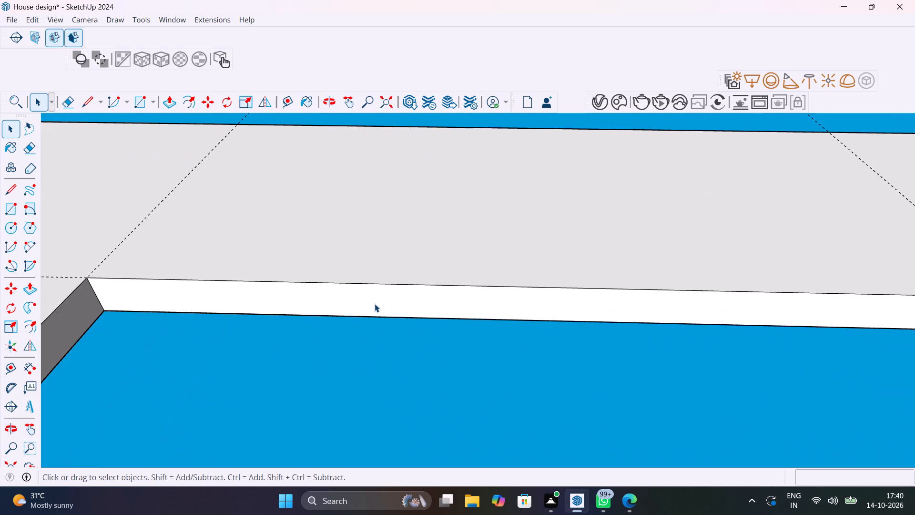
scroll(385, 303, "up", 1)
middle_click_drag(451, 273, 454, 272)
middle_click_drag(454, 272, 566, 229)
middle_click_drag(560, 299, 629, 290)
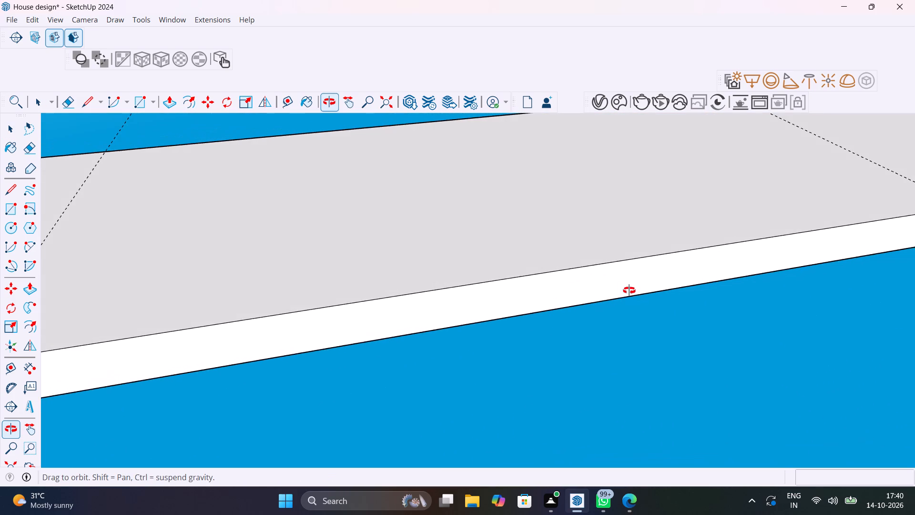
middle_click_drag(629, 290, 629, 229)
scroll(582, 271, "down", 7)
middle_click_drag(579, 268, 542, 260)
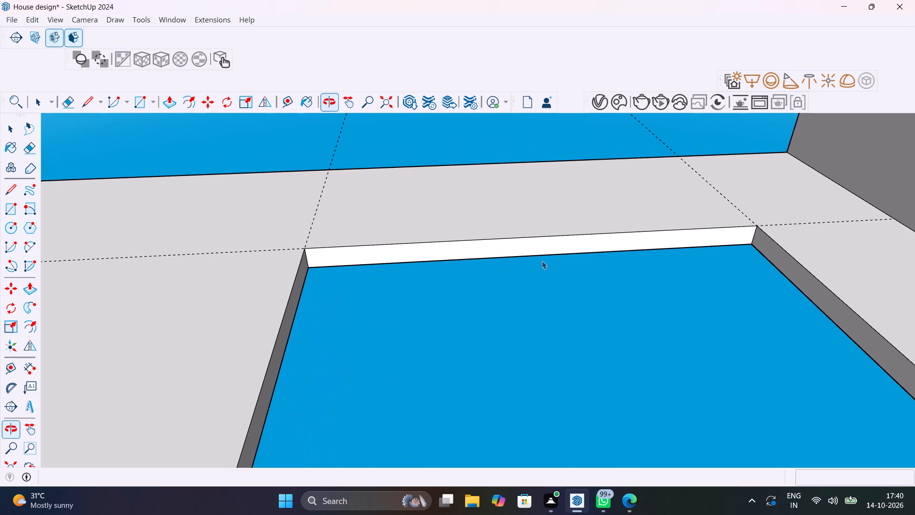
key("c")
scroll(438, 253, "up", 6)
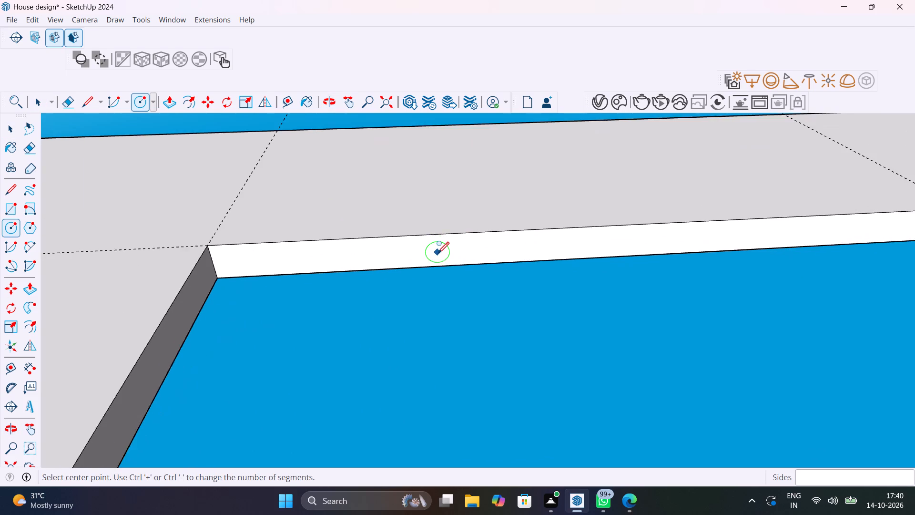
scroll(438, 252, "up", 3)
left_click(396, 248)
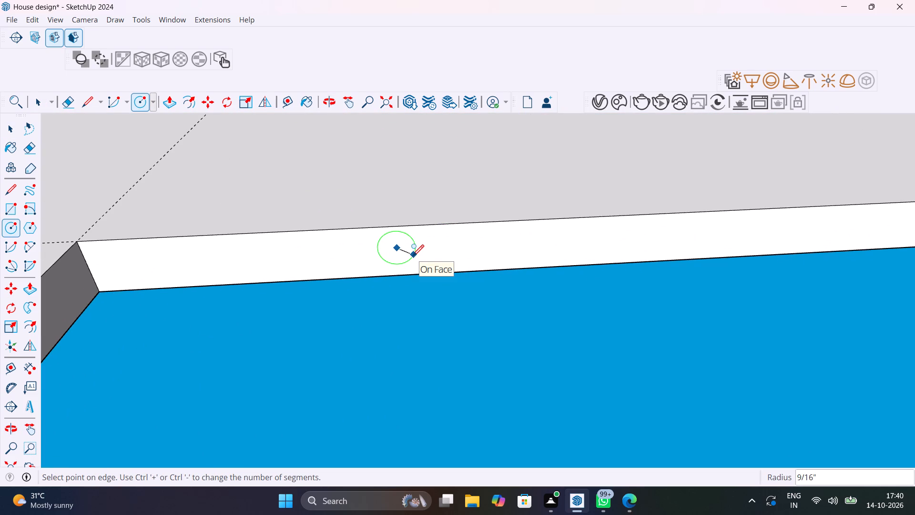
key("Escape")
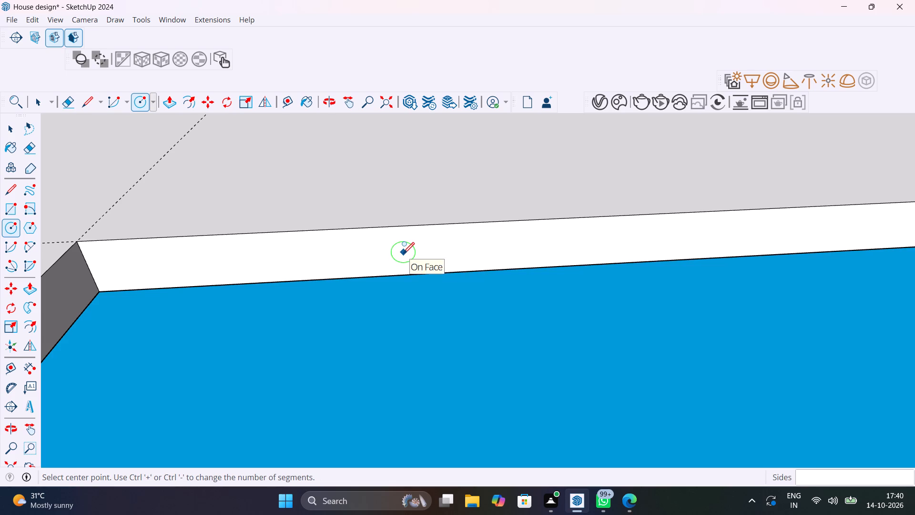
left_click(403, 251)
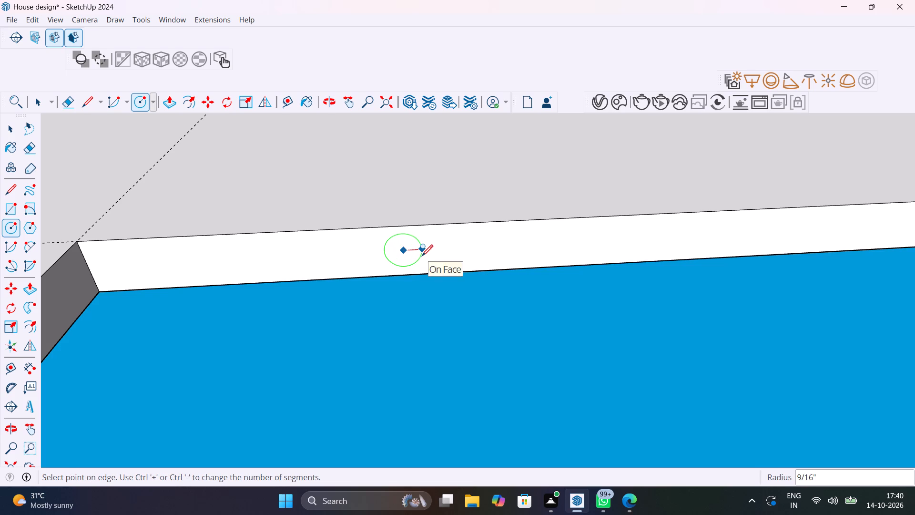
left_click(422, 255)
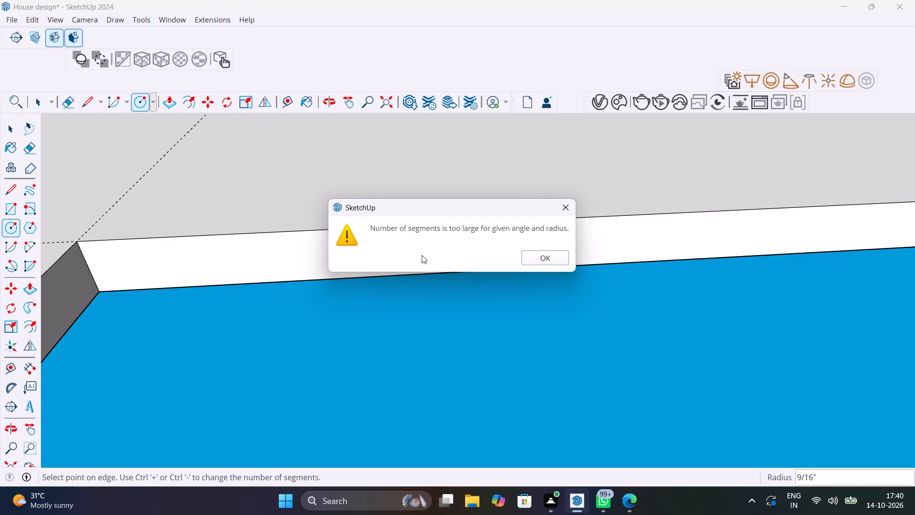
type("150")
key("BackSpace")
left_click(553, 256)
key("space")
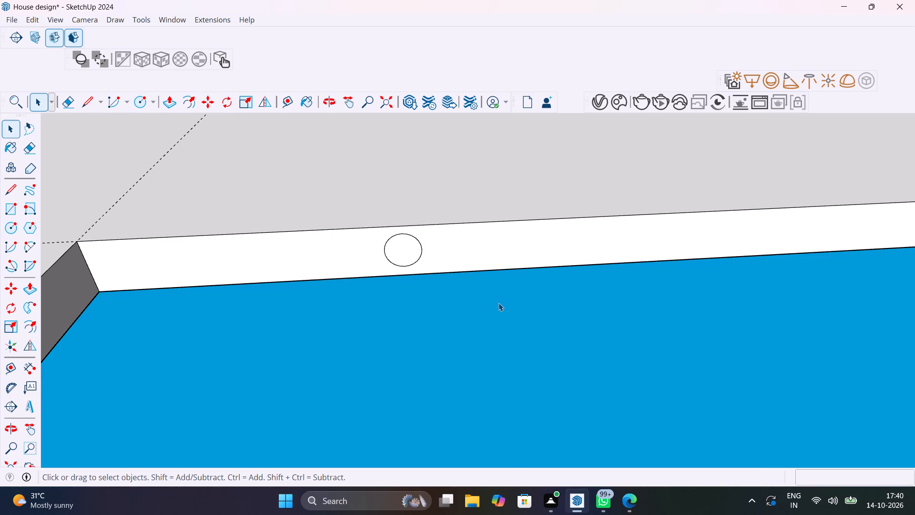
Make the circle and its face into a component, open it for editing, and close it again.
left_click(399, 248)
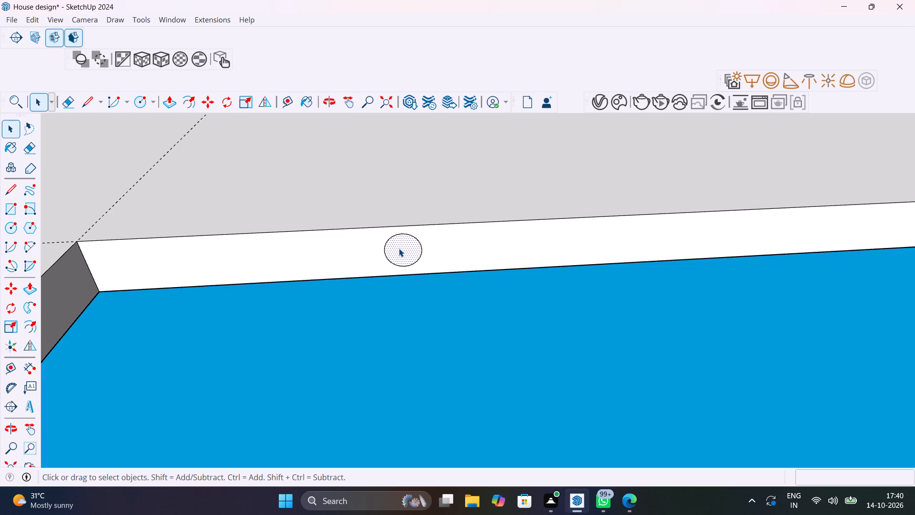
triple_click(399, 248)
left_click(399, 249)
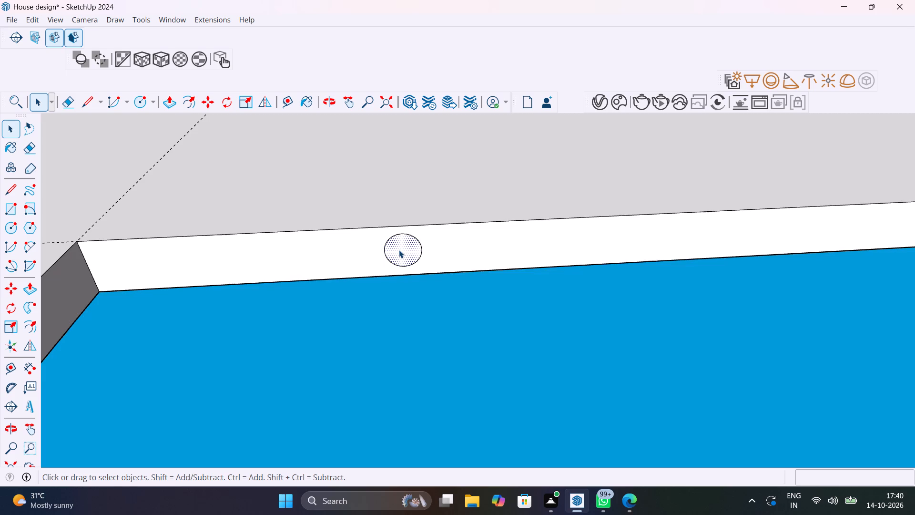
double_click(399, 250)
right_click(399, 249)
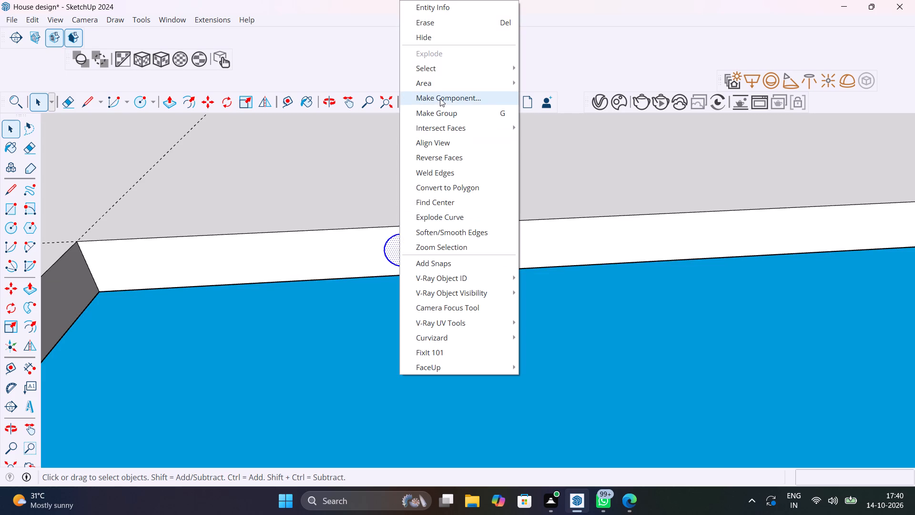
left_click(440, 98)
left_click(461, 397)
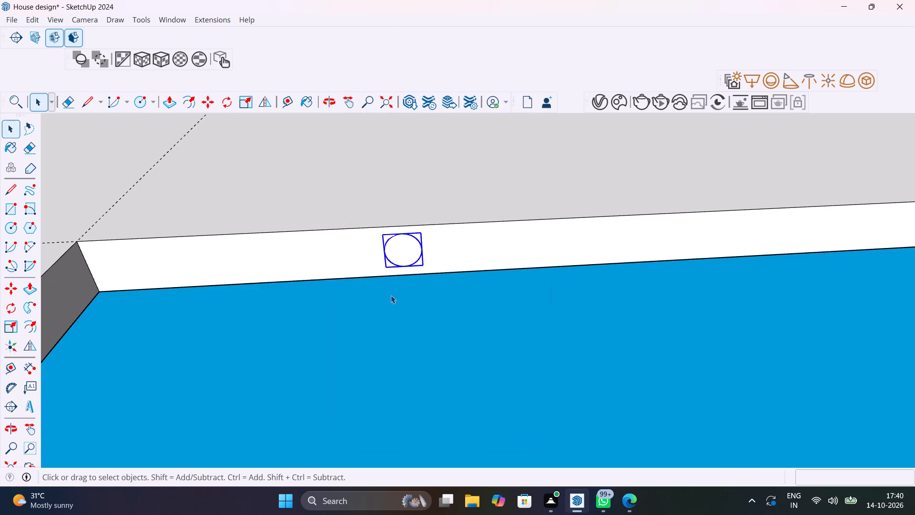
double_click(410, 250)
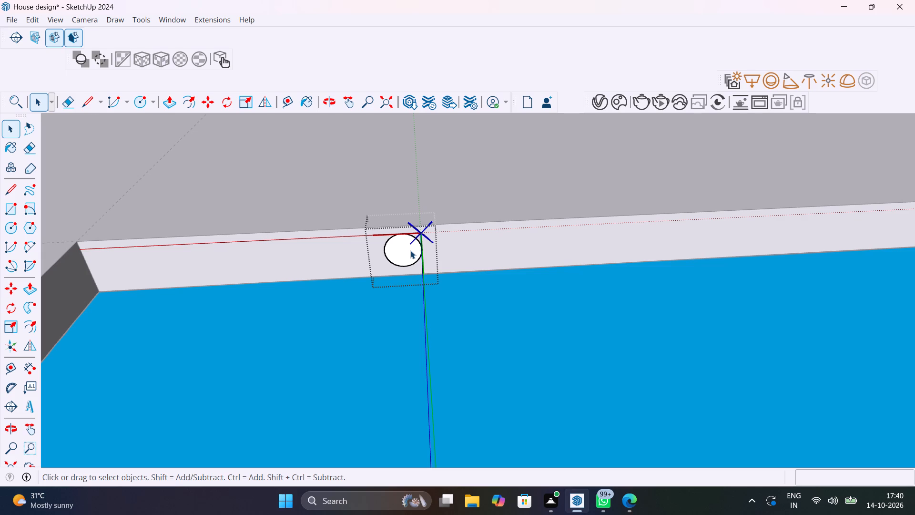
left_click(166, 392)
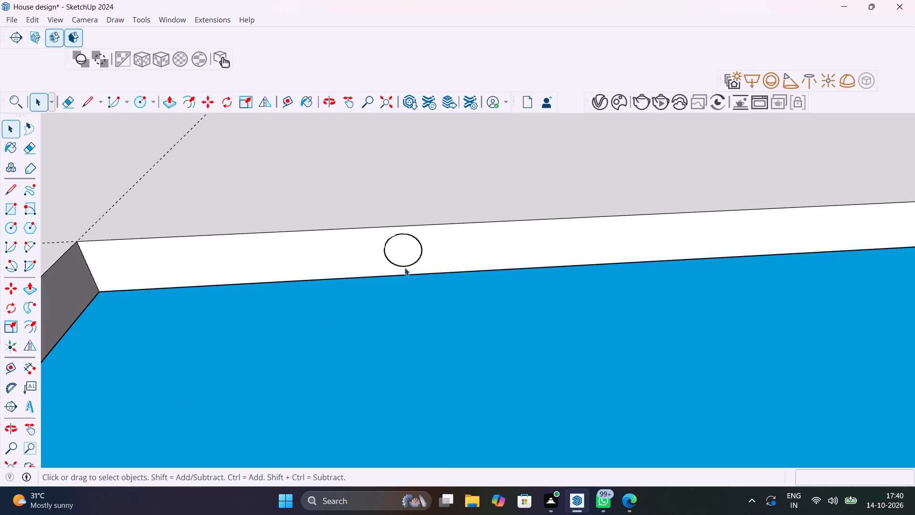
Copy the circle component about 1' 6 5/8" along the opening's long inner face and divide the distance into 6 equal spacings.
left_click(401, 256)
key("m")
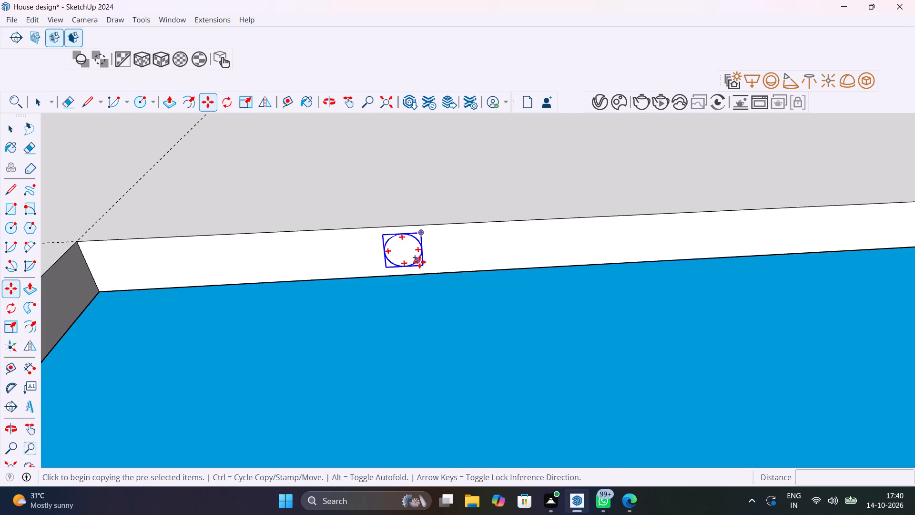
left_click(422, 267)
scroll(437, 258, "down", 10)
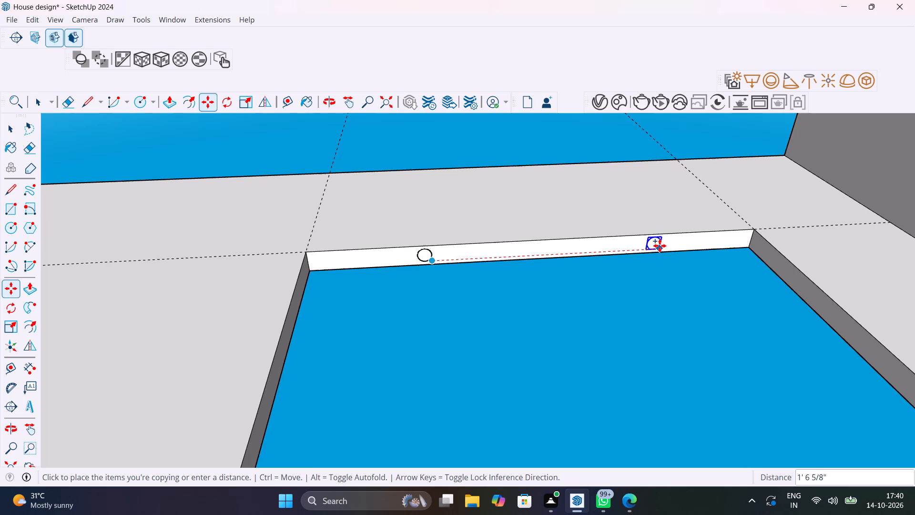
left_click(660, 246)
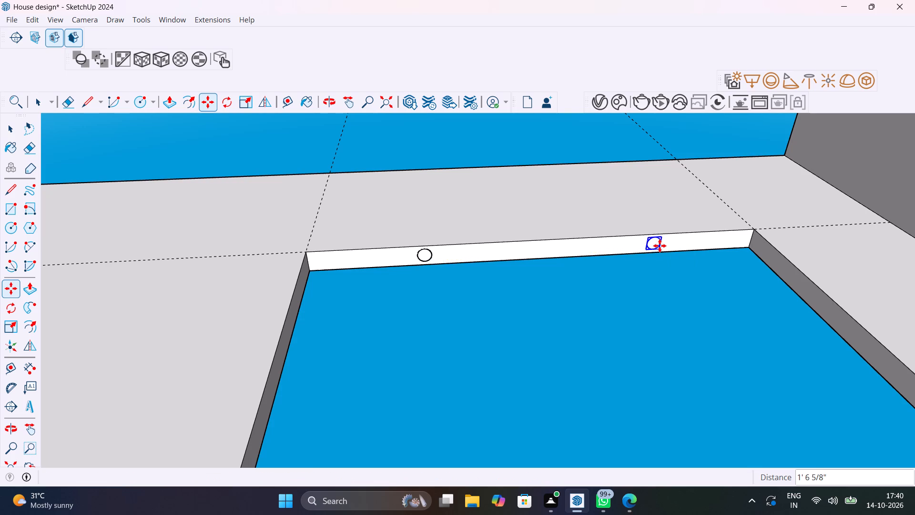
key("5")
key("slash")
key("Return")
type("6/")
key("Return")
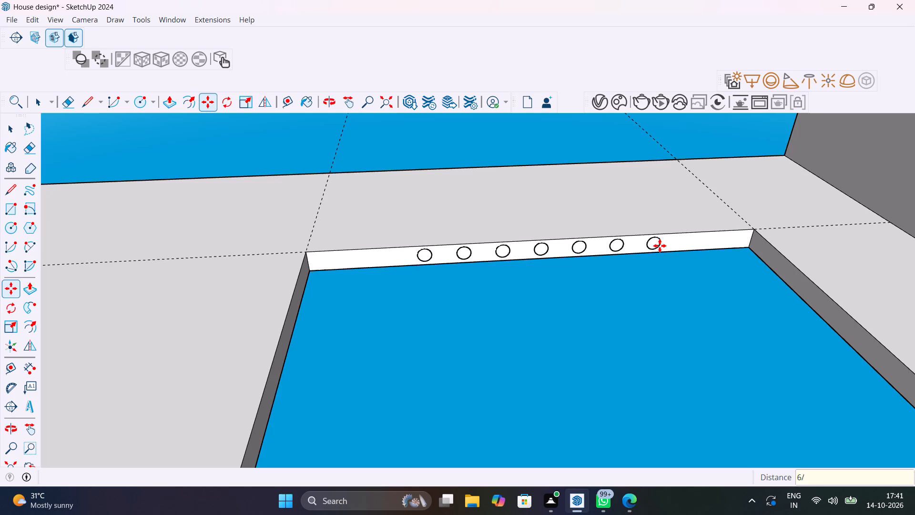
key("space")
Edit the first circle component and Push/Pull its face 2' across the opening to form the row of round bars.
scroll(438, 257, "up", 2)
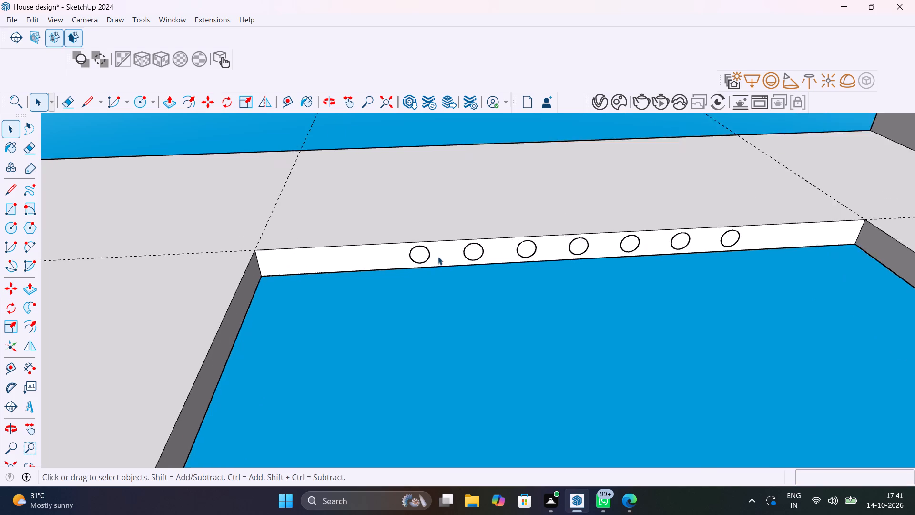
scroll(438, 257, "up", 5)
double_click(418, 255)
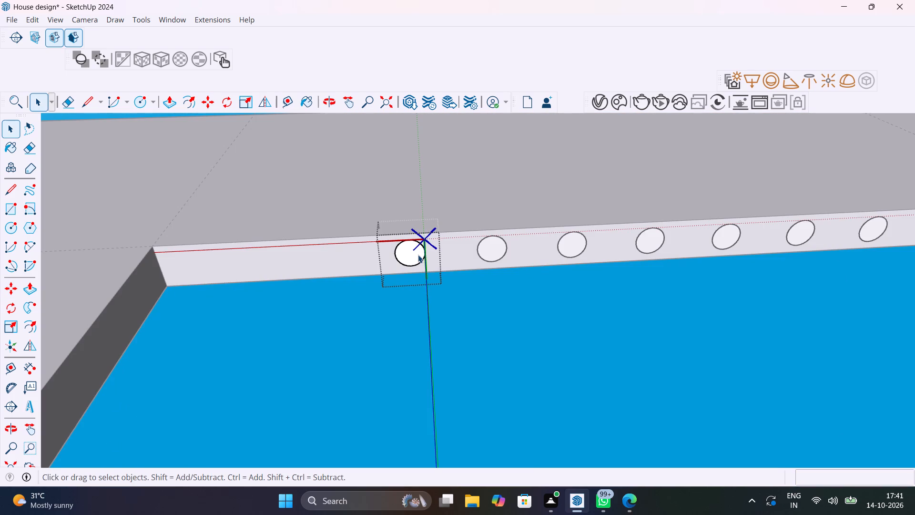
key("p")
left_click(410, 249)
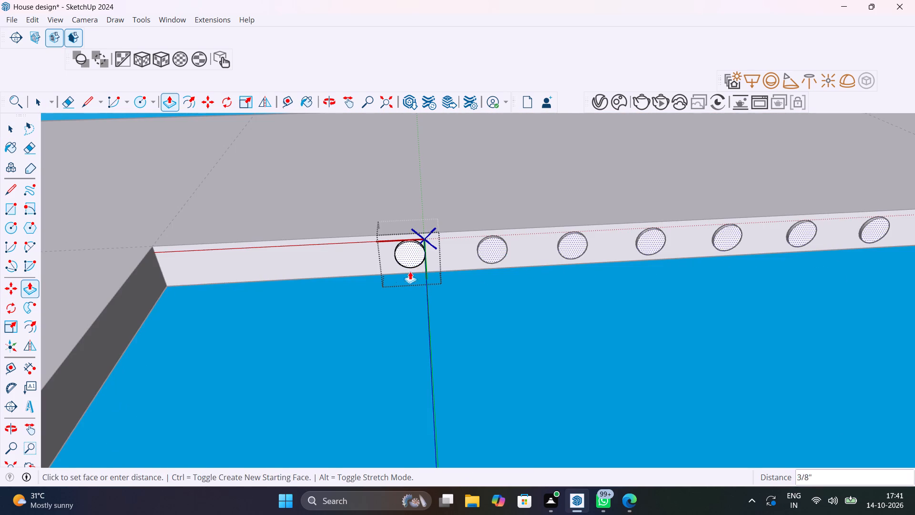
scroll(410, 271, "down", 19)
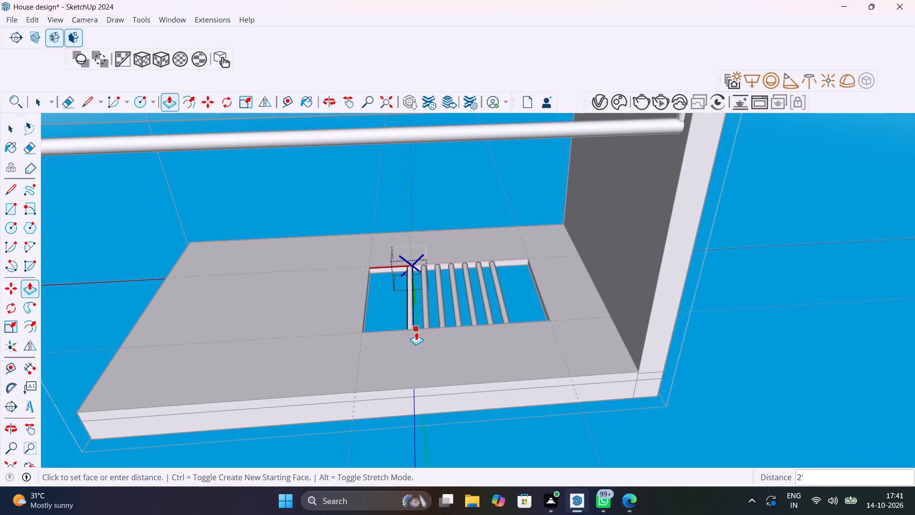
left_click(416, 332)
key("space")
scroll(416, 332, "down", 3)
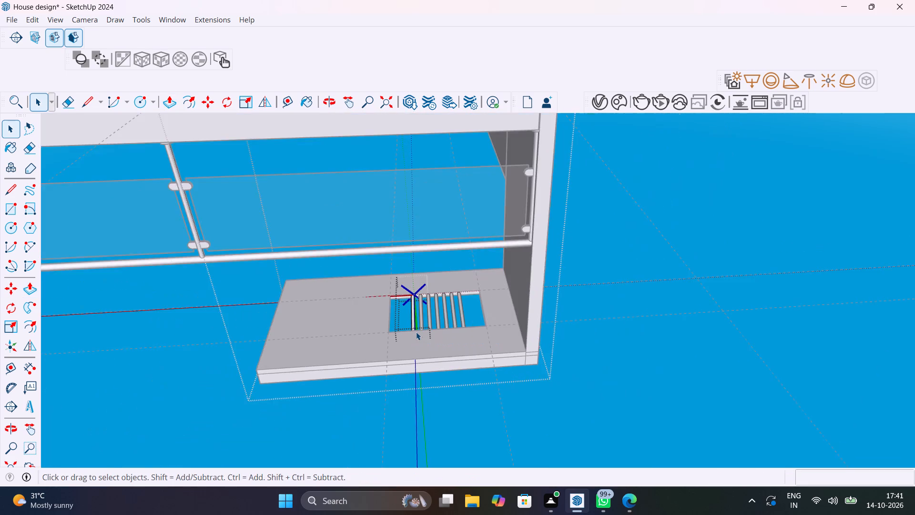
Close the bar component and the slab group, examining the opening's row of round bars from below and above.
scroll(416, 332, "down", 8)
left_click(593, 339)
middle_click_drag(433, 383, 411, 196)
scroll(414, 191, "up", 1)
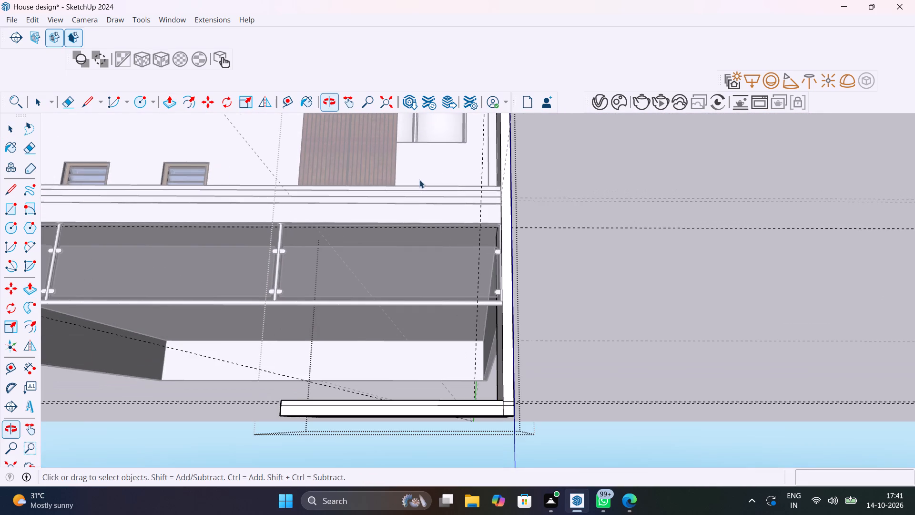
middle_click_drag(422, 194, 424, 188)
middle_click_drag(431, 329, 454, 221)
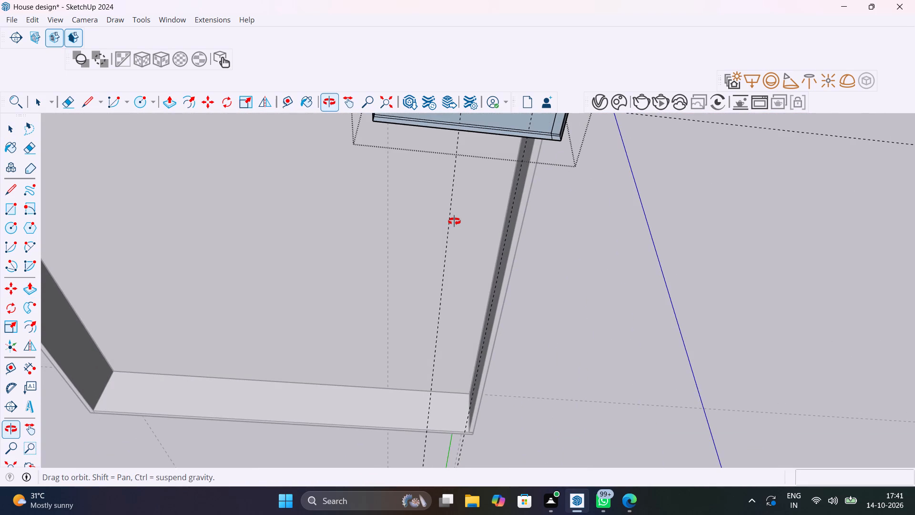
middle_click_drag(454, 221, 468, 306)
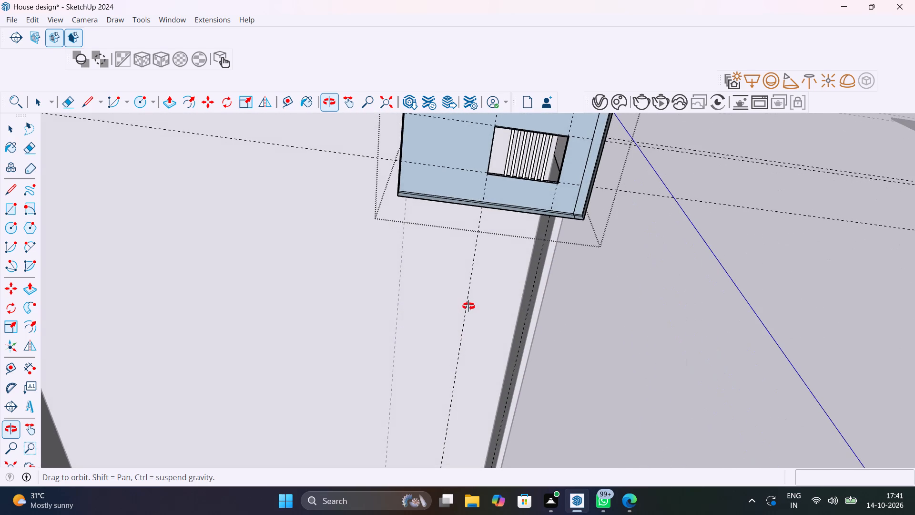
middle_click_drag(468, 306, 454, 289)
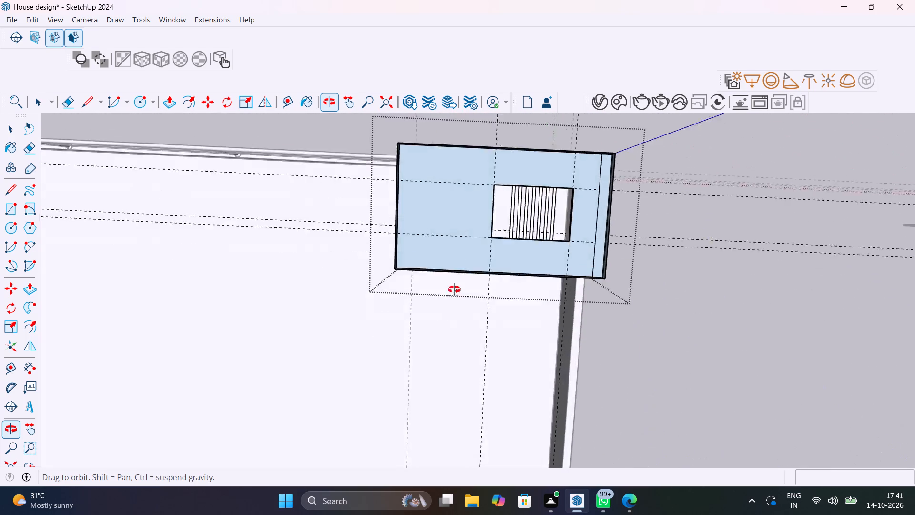
middle_click_drag(454, 289, 511, 318)
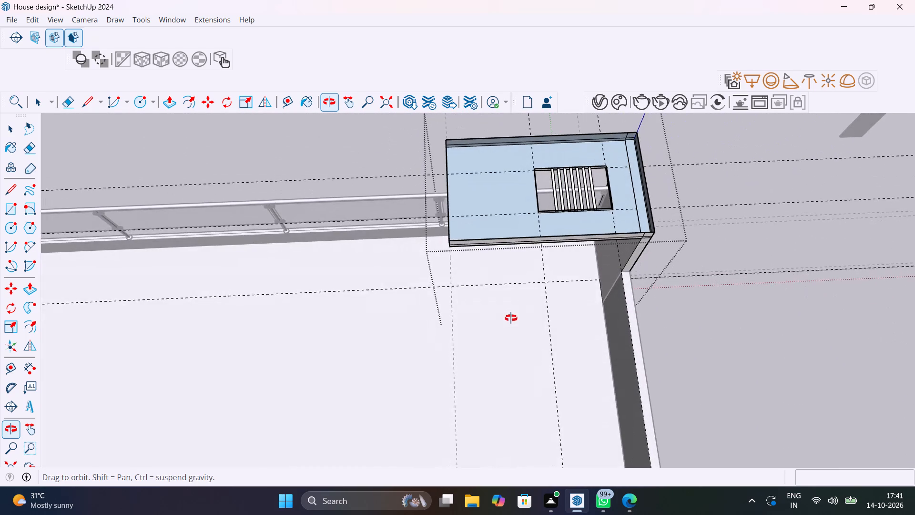
middle_click_drag(511, 318, 608, 289)
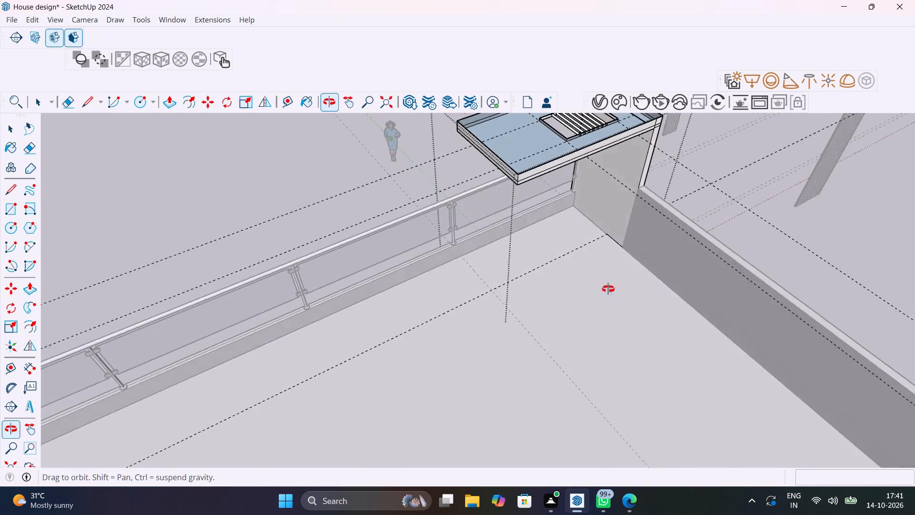
middle_click_drag(608, 289, 508, 371)
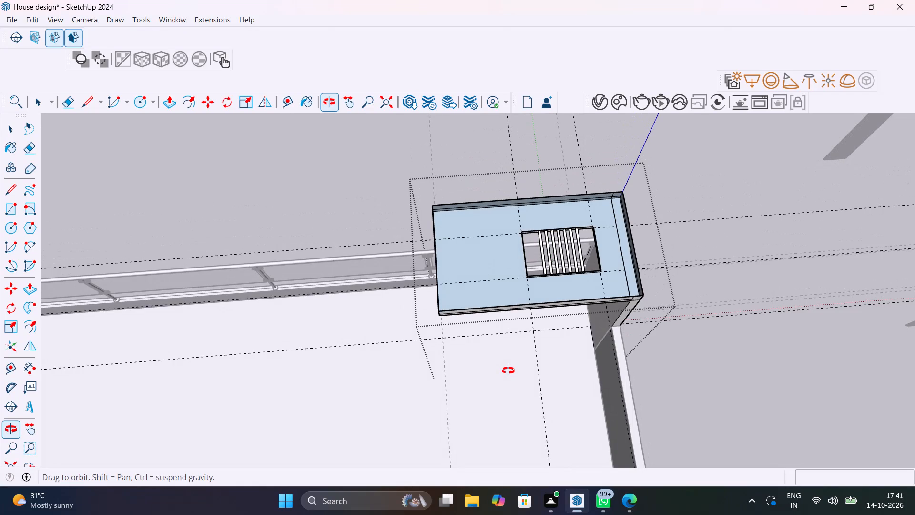
middle_click_drag(508, 371, 465, 362)
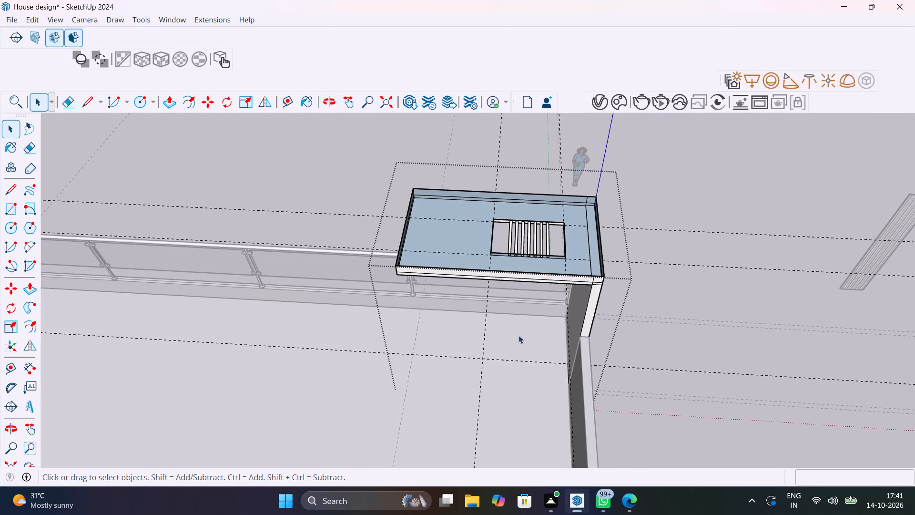
left_click(714, 194)
Draw a rectangle about 7' 11 7/8" by 4' 7 15/16" between opposite outer corners of the overhanging slab's raised rim, covering its top.
scroll(441, 196, "up", 8)
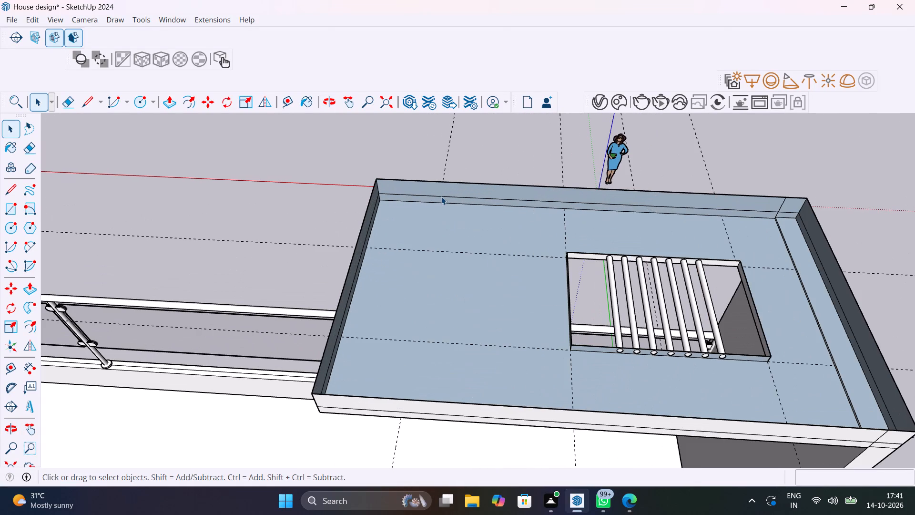
key("r")
left_click(379, 176)
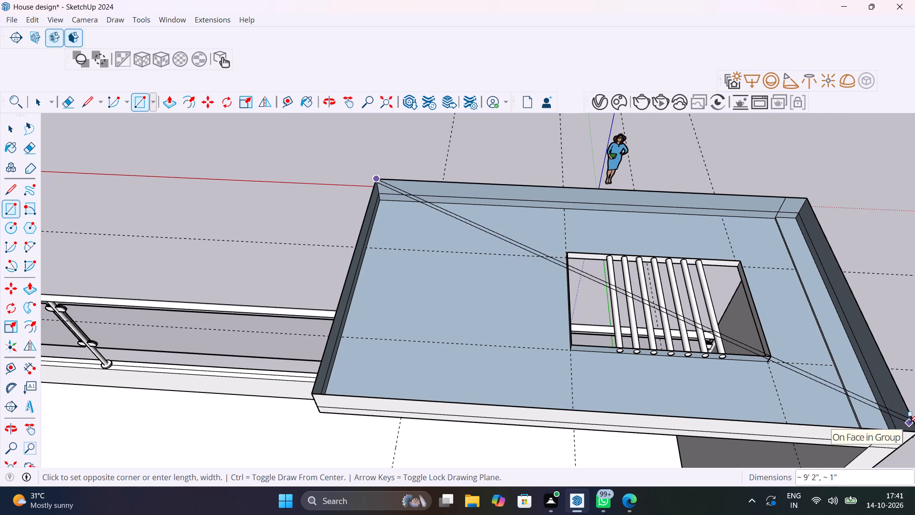
middle_click_drag(908, 422, 828, 394, "shift")
scroll(828, 394, "up", 1, "shift")
left_click(834, 403)
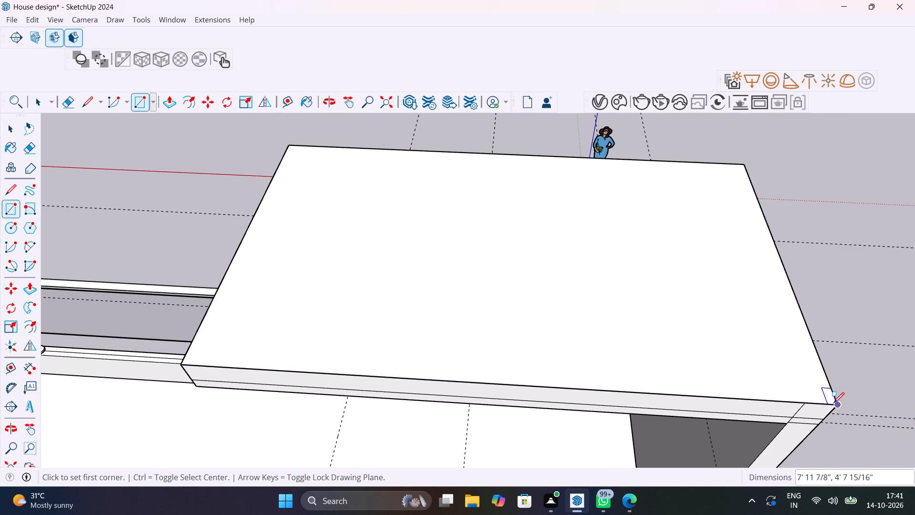
middle_click_drag(764, 411, 813, 202)
middle_click_drag(698, 346, 736, 274)
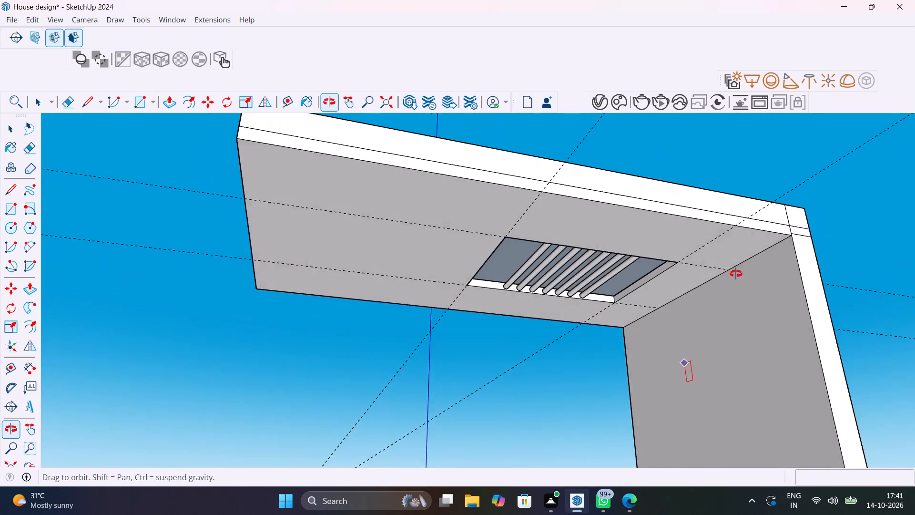
Inspect the house from the rear and the front, including the terrace canopy and the balcony elevation.
middle_click_drag(736, 274, 741, 294)
scroll(708, 321, "down", 13)
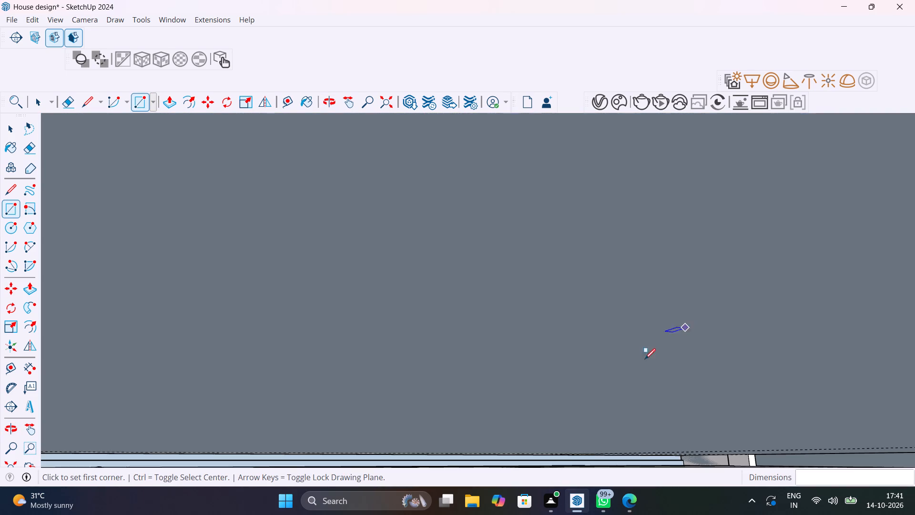
middle_click(619, 364)
left_click(7, 460)
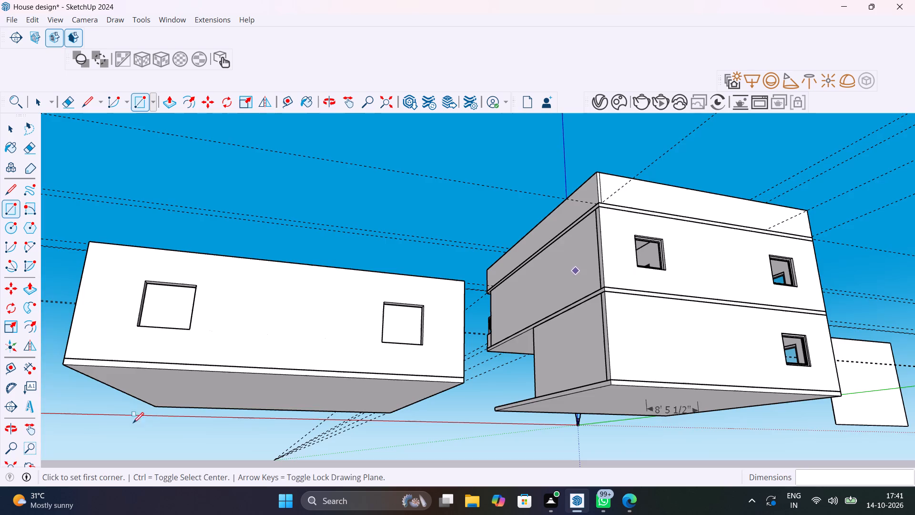
key("space")
left_click(429, 200)
middle_click_drag(425, 230, 494, 291)
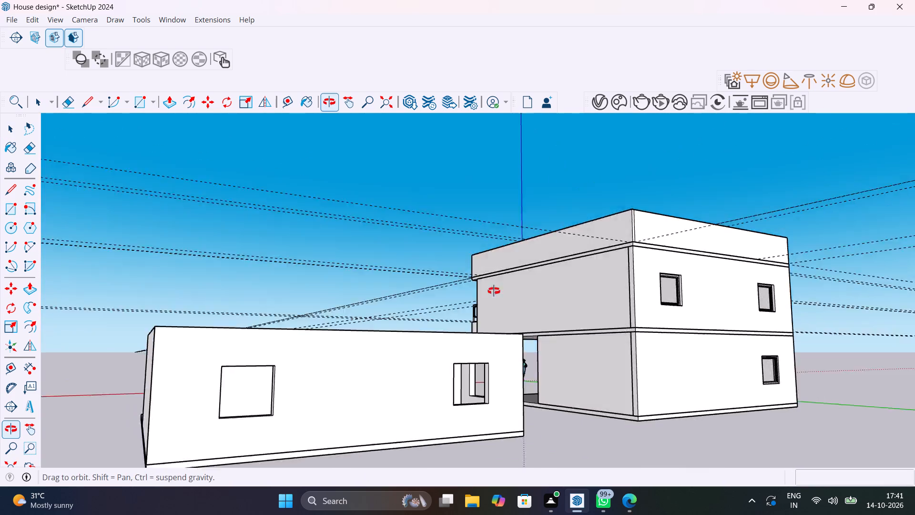
middle_click_drag(494, 291, 699, 376)
middle_click_drag(386, 253, 643, 180)
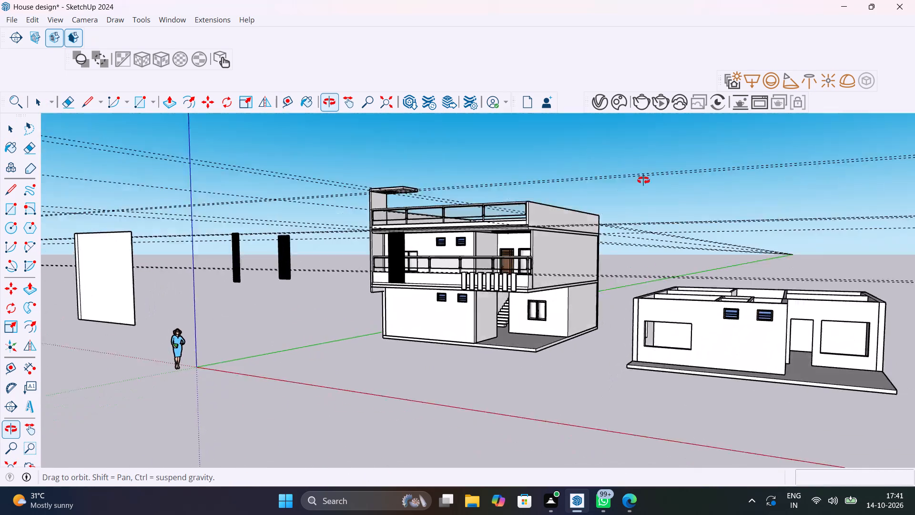
middle_click_drag(643, 180, 647, 179)
scroll(436, 198, "up", 5)
middle_click_drag(438, 210, 513, 178)
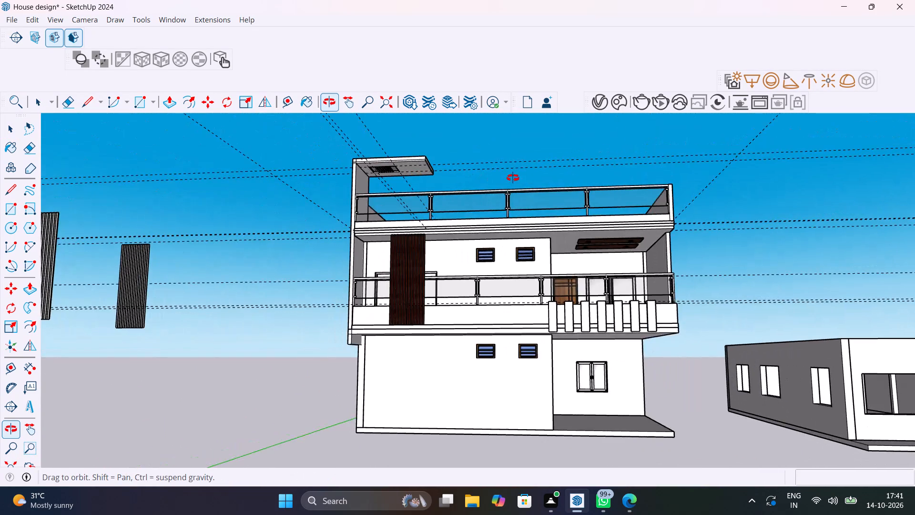
middle_click_drag(513, 178, 443, 166)
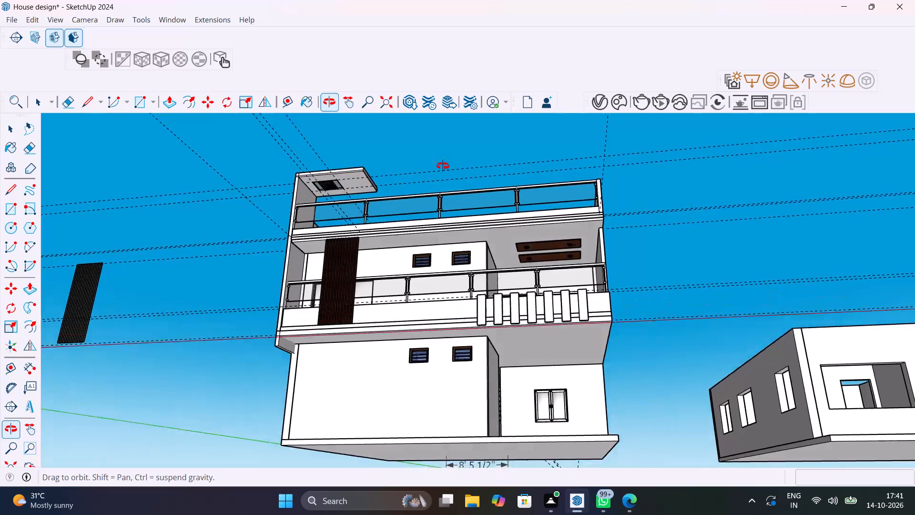
middle_click_drag(443, 166, 448, 157)
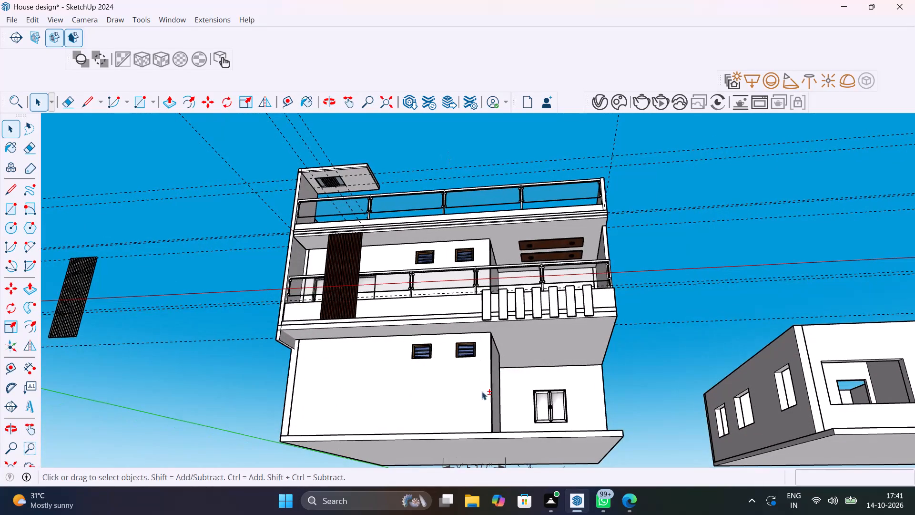
Delete the 8' 5 1/2" dimension beneath the ground-floor slab.
middle_click_drag(470, 352, 463, 257, "shift")
scroll(463, 257, "up", 1, "shift")
left_click(466, 411)
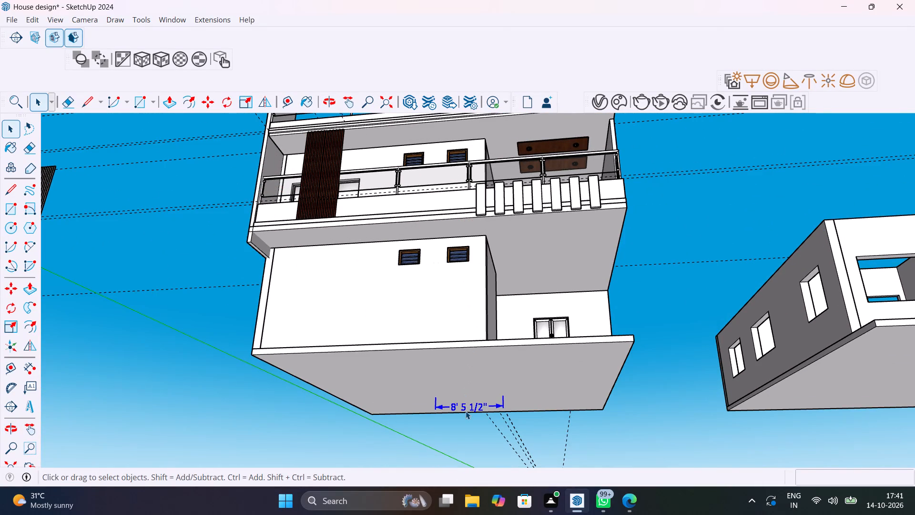
key("Delete")
Delete all guide lines in the model.
scroll(482, 335, "down", 7)
middle_click_drag(490, 321, 483, 425)
scroll(440, 247, "up", 7)
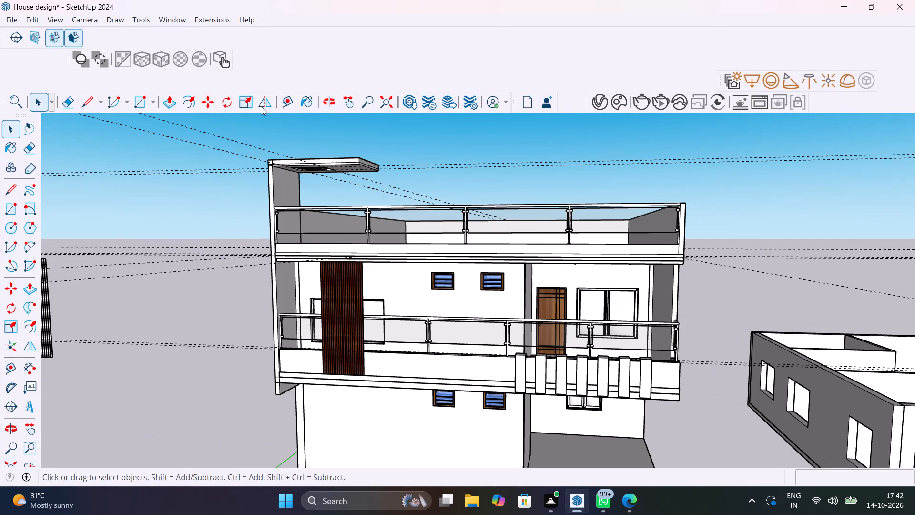
left_click(26, 19)
left_click(64, 140)
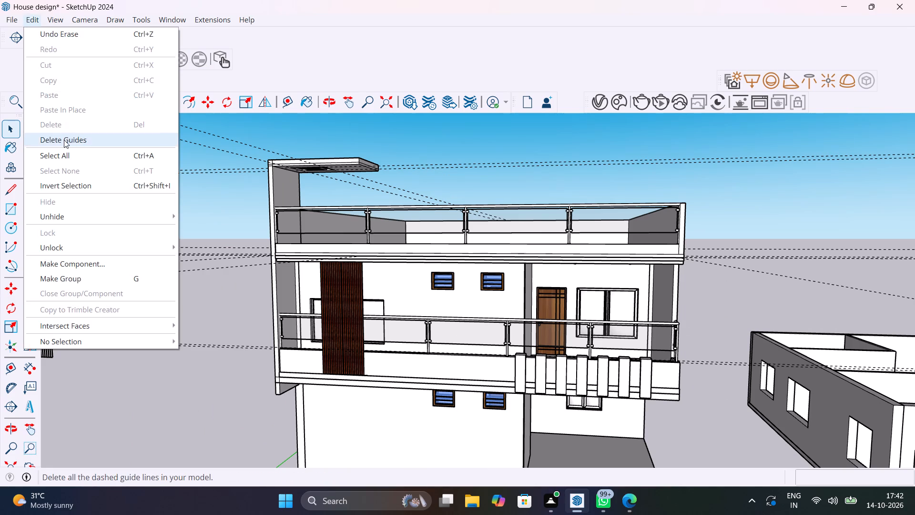
Preview the front elevation with a V-Ray interactive render and close the frame buffer.
middle_click_drag(337, 259, 295, 170)
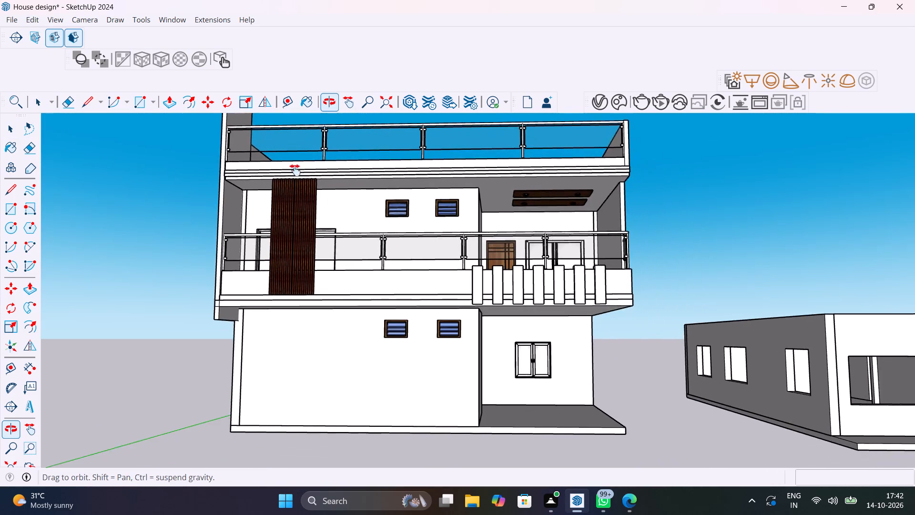
middle_click_drag(295, 170, 307, 225)
scroll(307, 226, "down", 1)
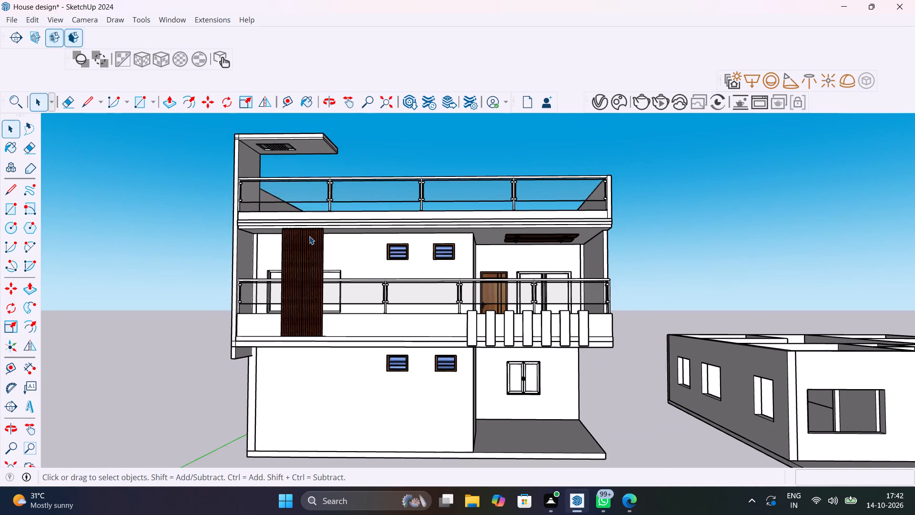
middle_click_drag(308, 234, 306, 215)
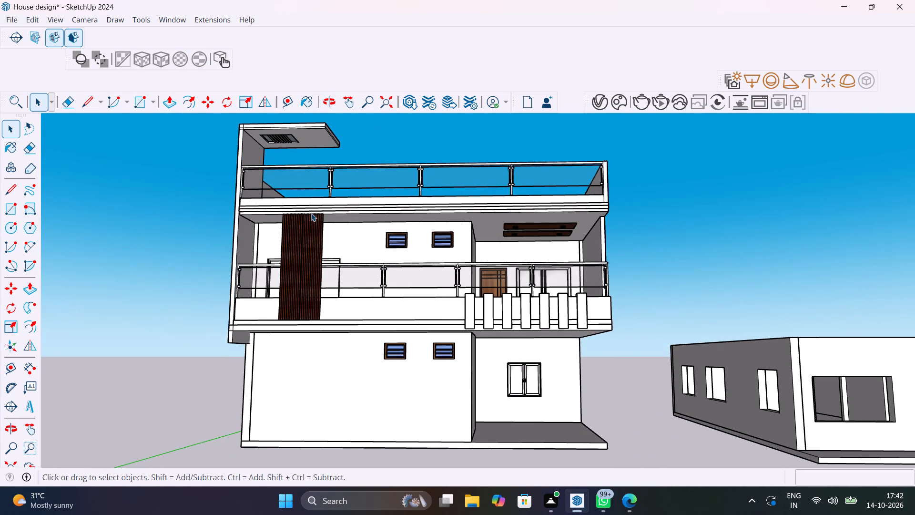
left_click(663, 106)
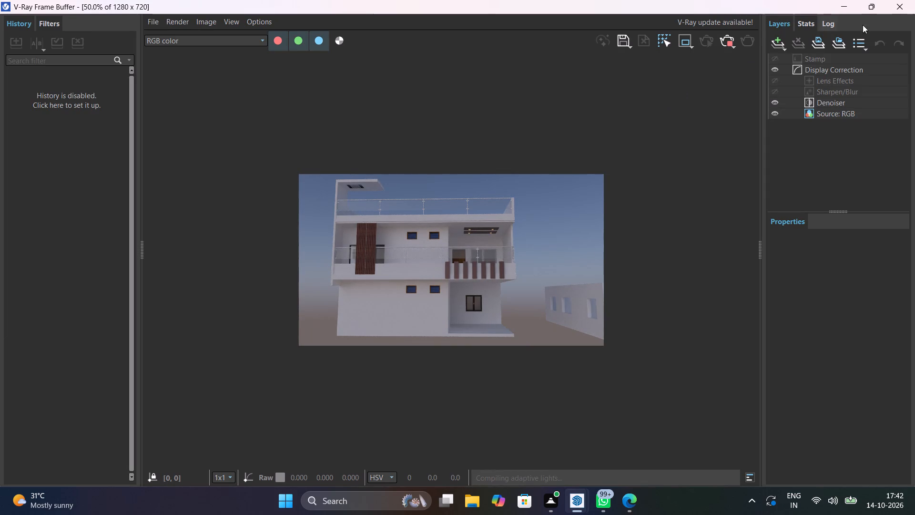
left_click(900, 5)
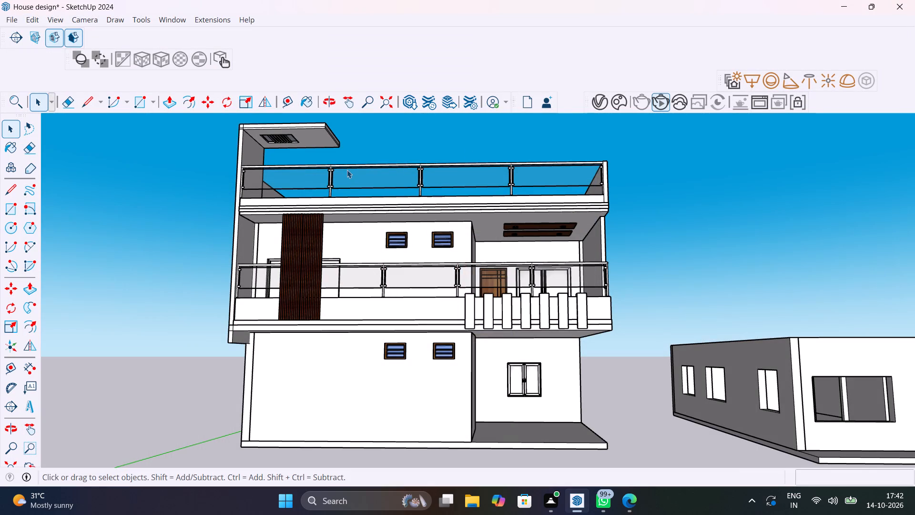
Push/Pull the top face of the terrace canopy upward by 20 mm.
scroll(325, 131, "up", 7)
middle_click_drag(325, 130, 325, 144)
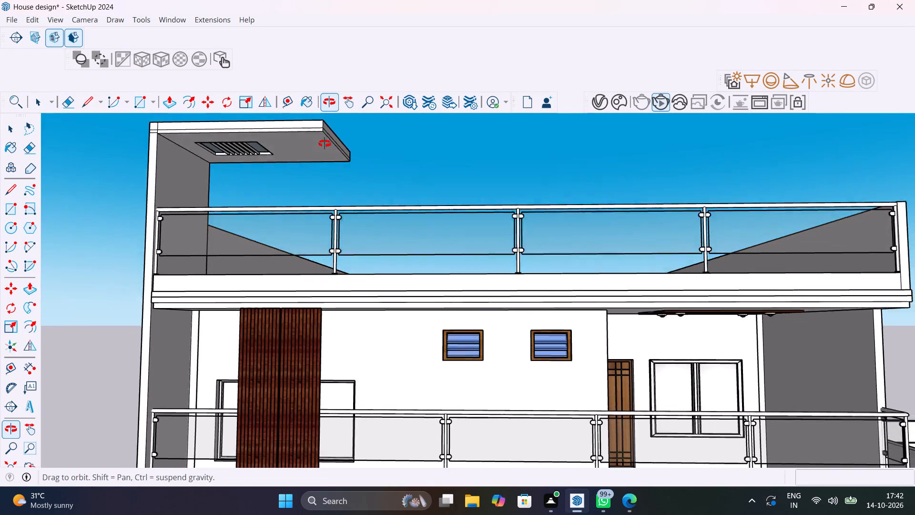
middle_click_drag(325, 144, 325, 156)
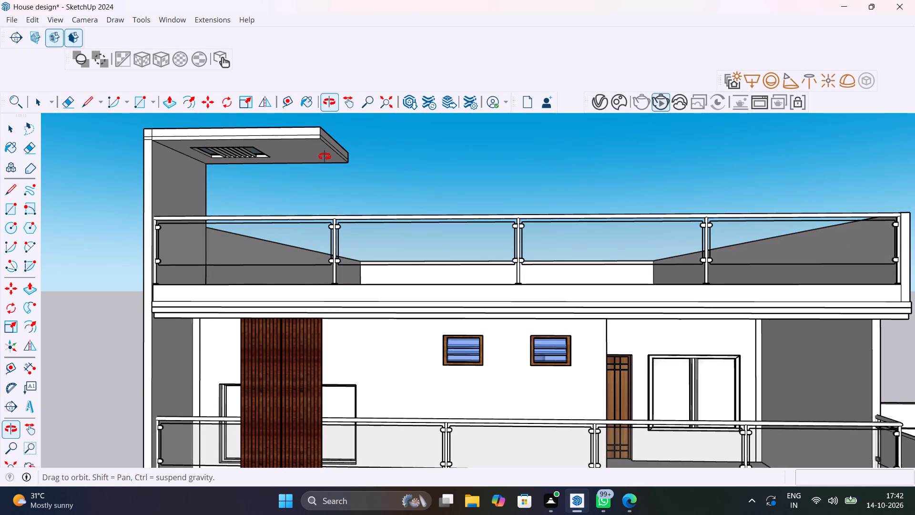
middle_click_drag(325, 156, 403, 267)
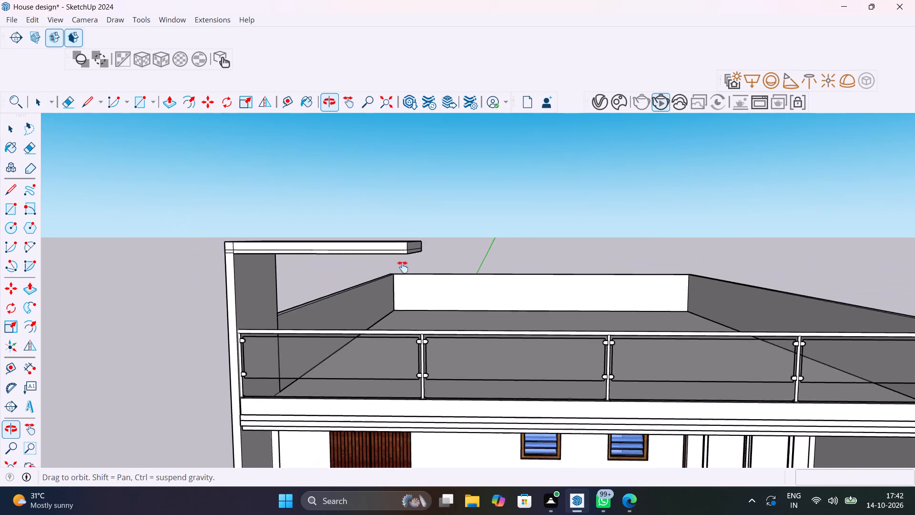
middle_click_drag(403, 267, 330, 214)
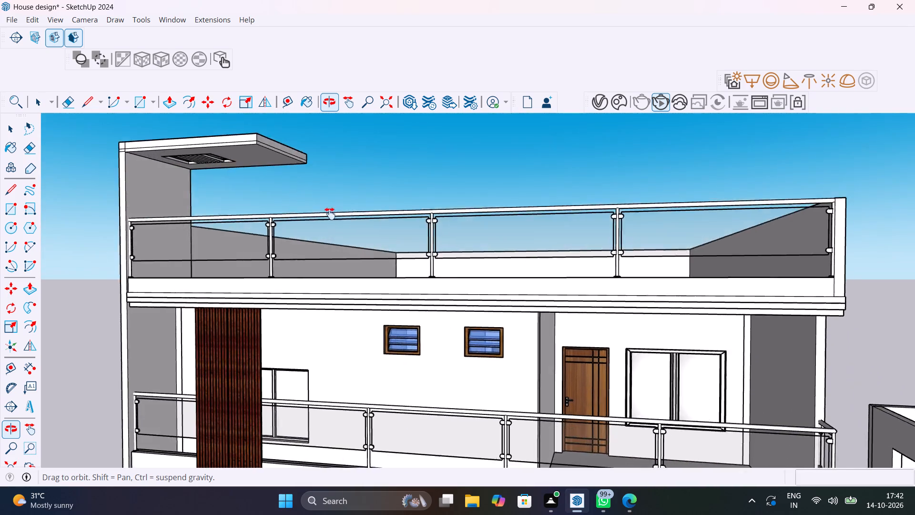
middle_click_drag(330, 214, 598, 424)
scroll(458, 294, "up", 2)
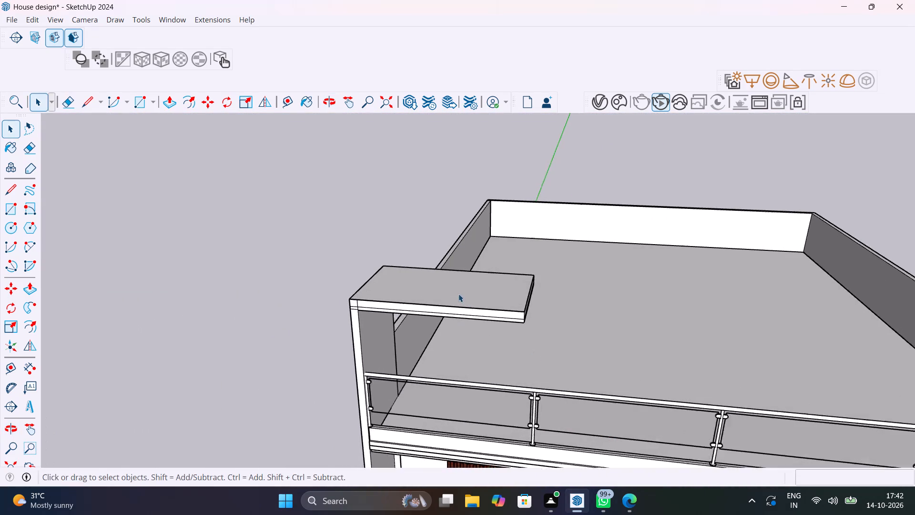
scroll(458, 294, "up", 2)
left_click(458, 294)
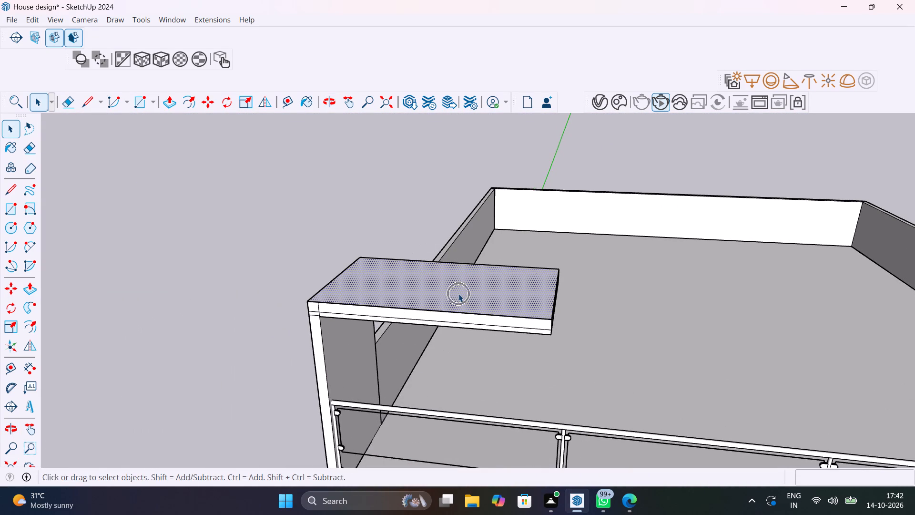
key("p")
left_click(458, 294)
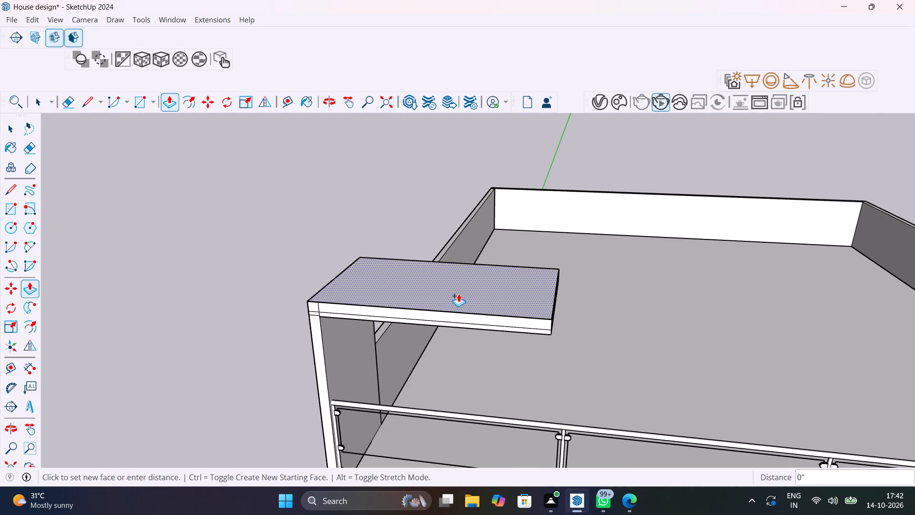
key("Escape")
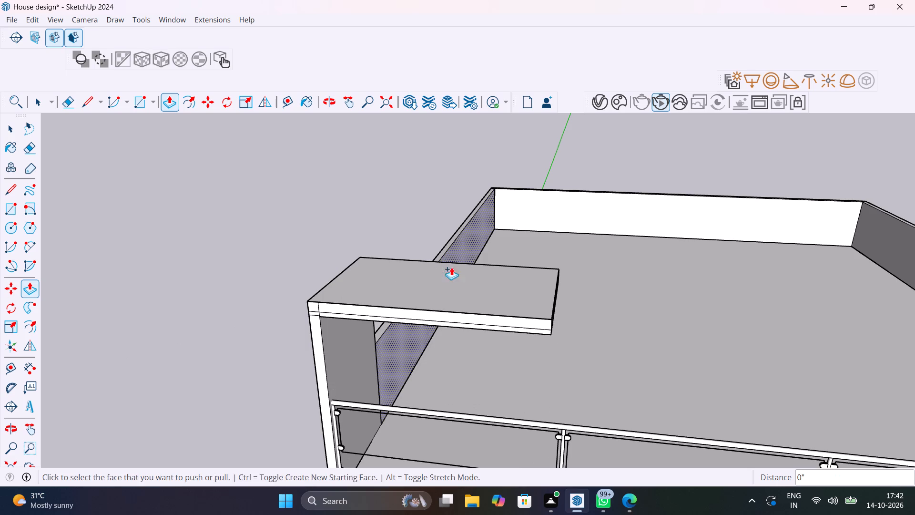
left_click(462, 289)
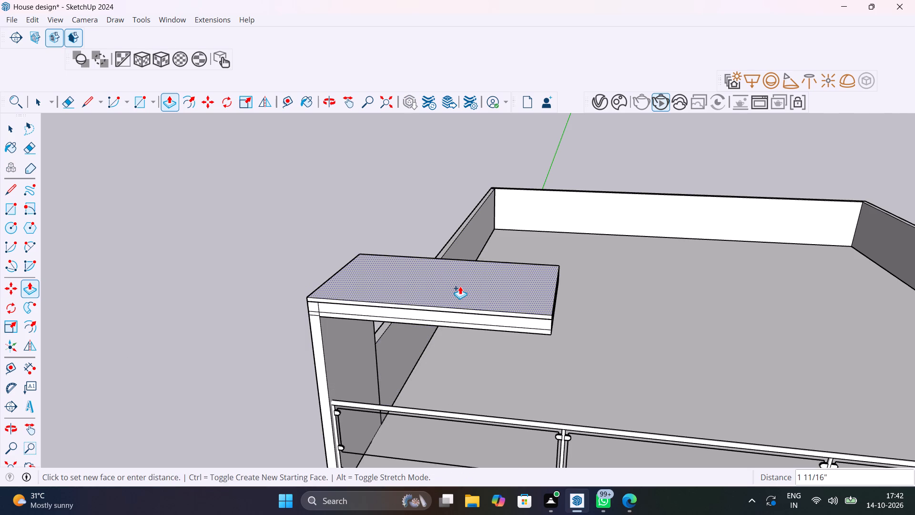
type("20")
type("MM")
key("Return")
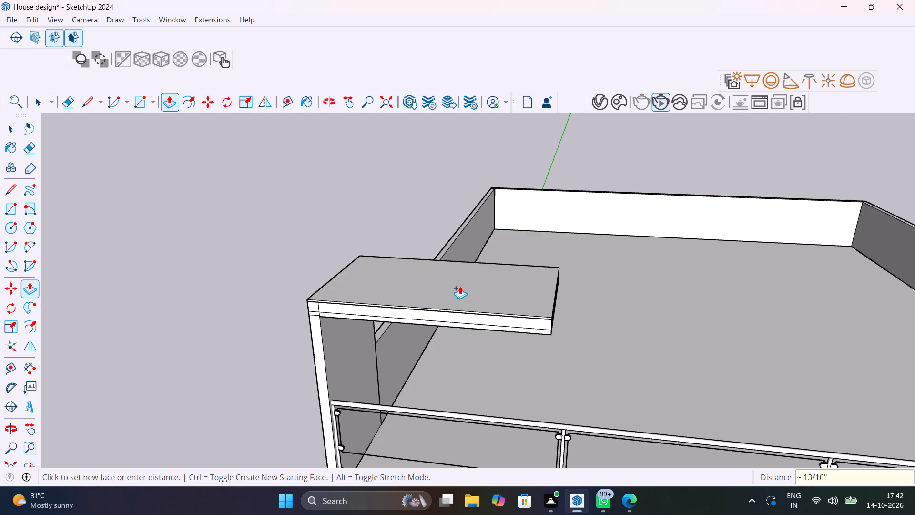
key("space")
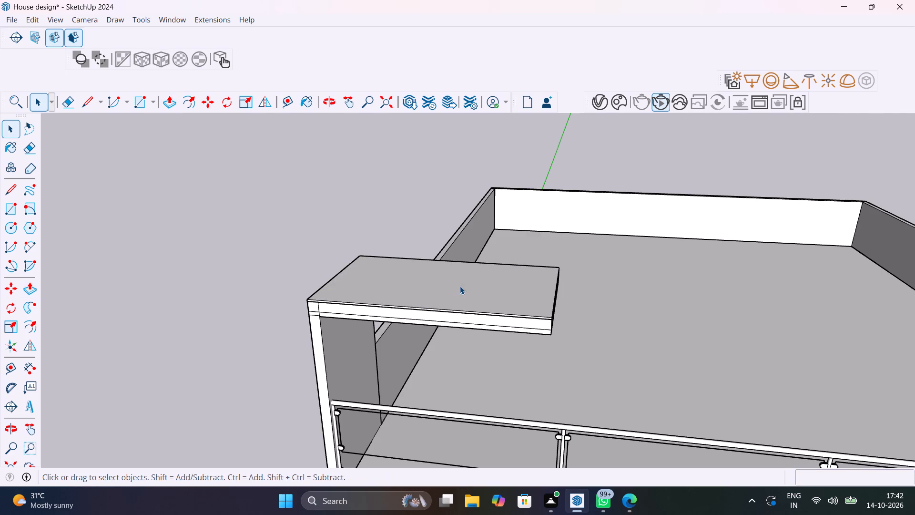
Open the canopy group and delete the stray lines along its front fascia and at the corner above the upright wall.
scroll(460, 286, "down", 1)
scroll(393, 313, "up", 7)
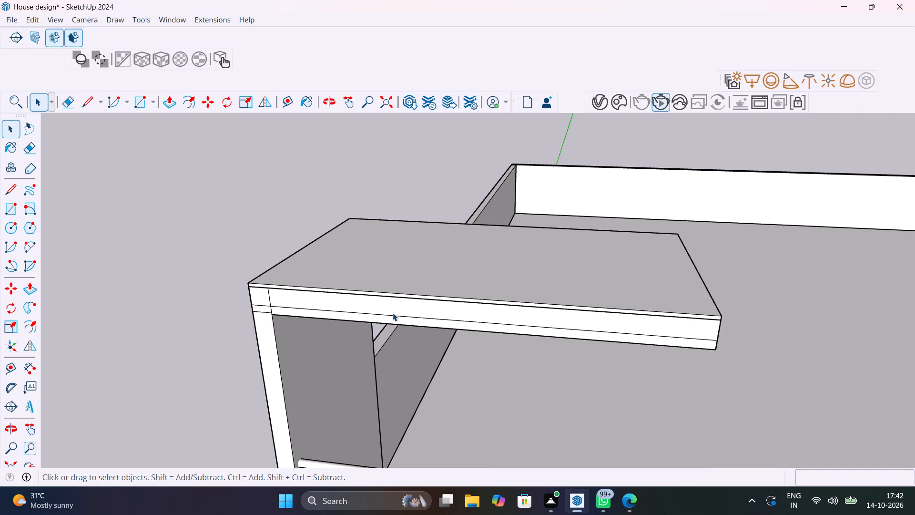
left_click(395, 314)
triple_click(395, 315)
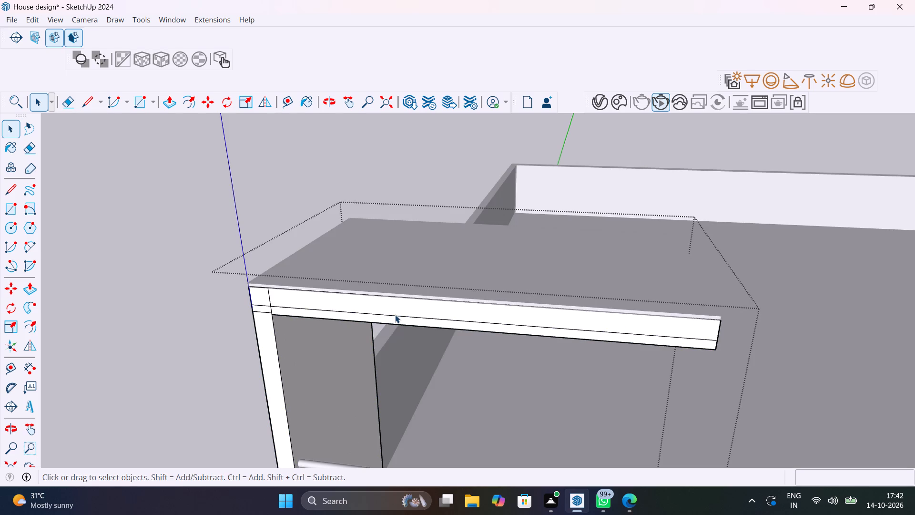
left_click(395, 315)
left_click(404, 316)
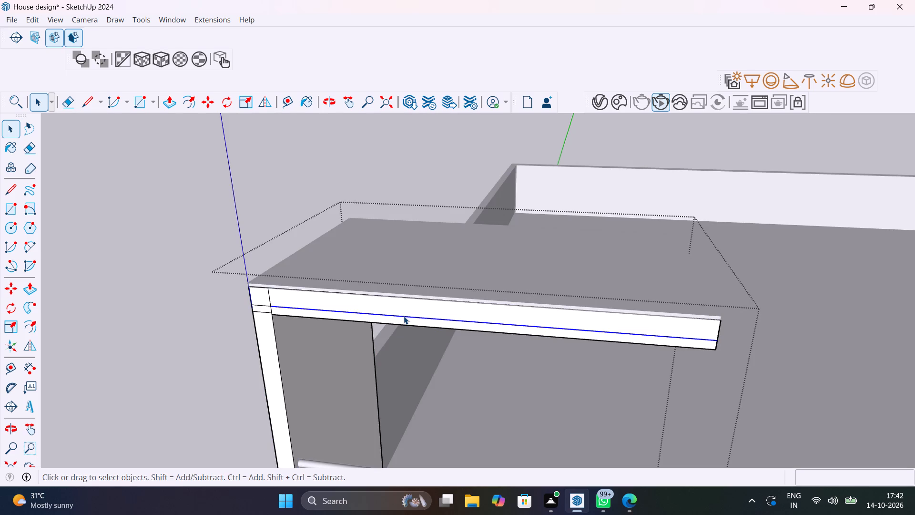
key("Delete")
left_click(257, 304)
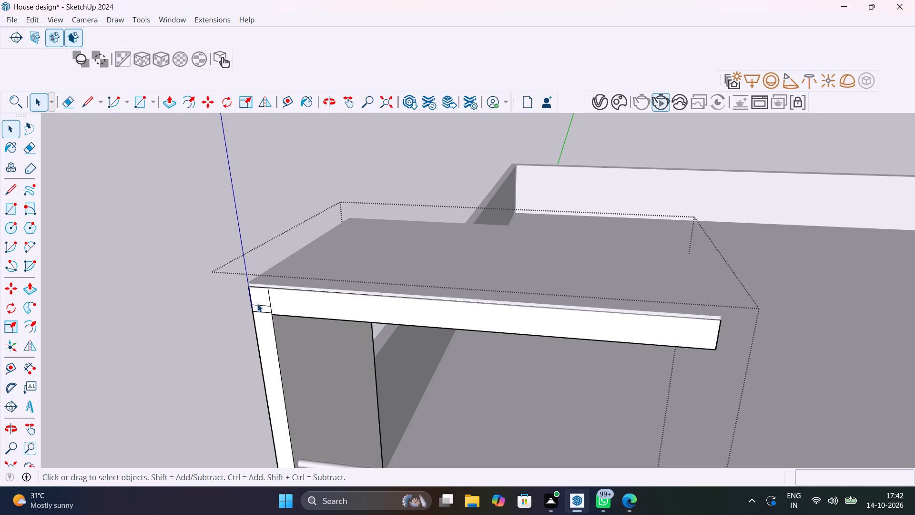
key("Delete")
left_click(270, 304)
key("Delete")
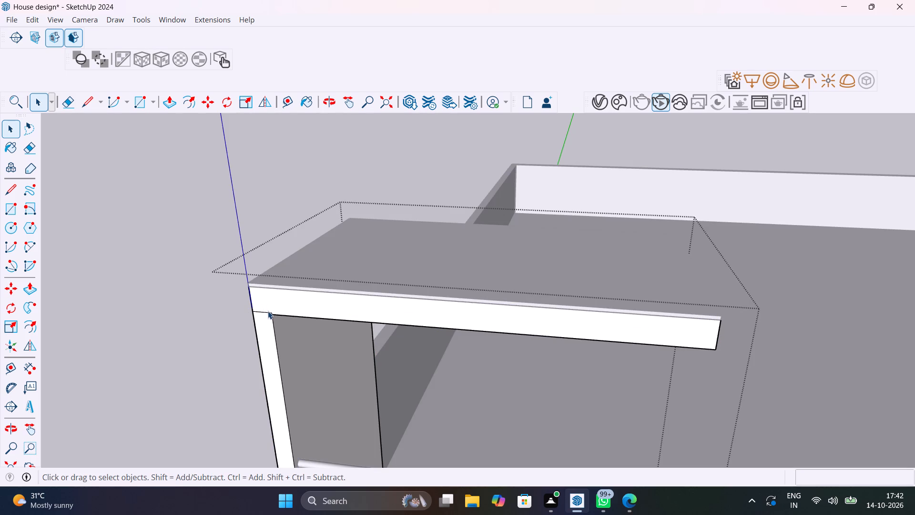
left_click(267, 312)
key("Delete")
Delete the two horizontal lines across the outer side face of the canopy's upright wall.
middle_click_drag(267, 319, 501, 282)
scroll(501, 282, "up", 1)
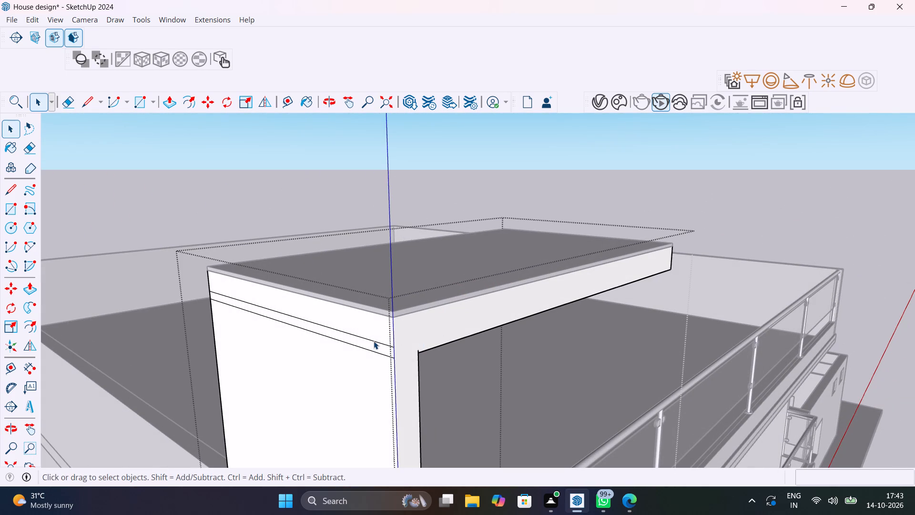
left_click(374, 341)
key("Delete")
left_click(374, 349)
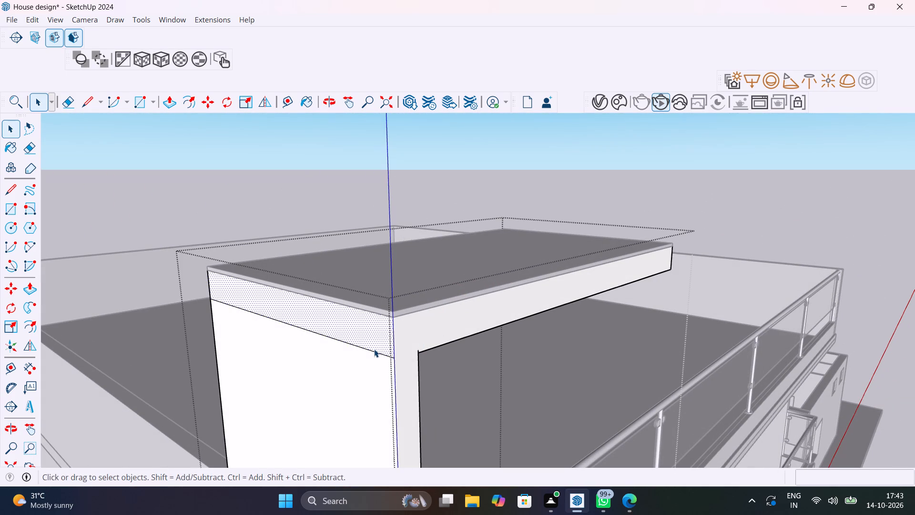
left_click(376, 351)
key("Delete")
Delete the short stray line at the inner corner where the canopy's underside meets the upright wall.
middle_click_drag(424, 350, 257, 228)
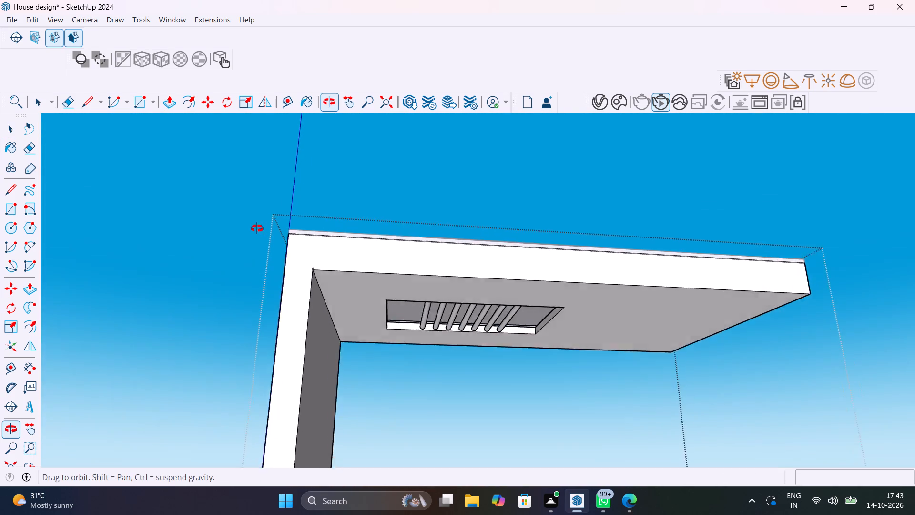
middle_click_drag(257, 228, 232, 218)
scroll(299, 268, "up", 13)
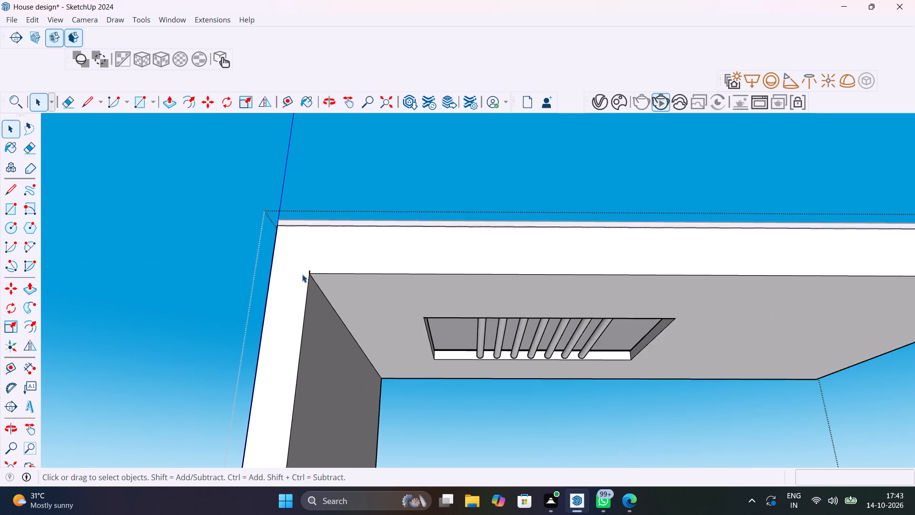
scroll(302, 274, "up", 17)
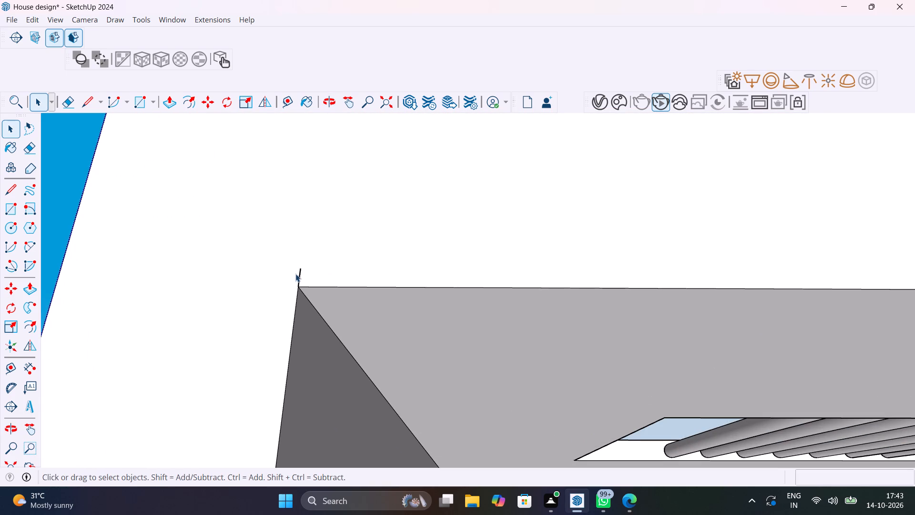
left_click(300, 276)
key("Delete")
scroll(300, 276, "down", 3)
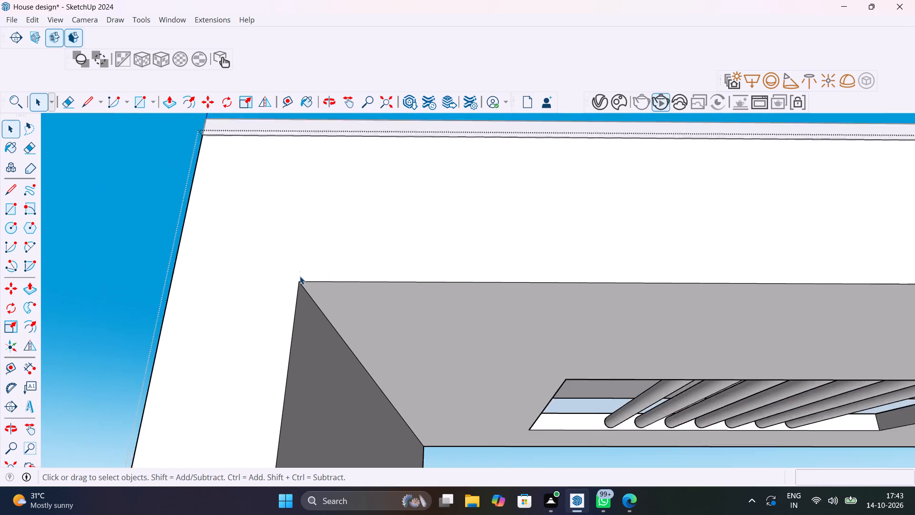
scroll(300, 276, "down", 20)
scroll(300, 276, "down", 2)
scroll(444, 354, "down", 1)
Inspect the canopy from all sides, leave its group and view the whole front elevation of the house.
middle_click_drag(435, 346, 386, 275)
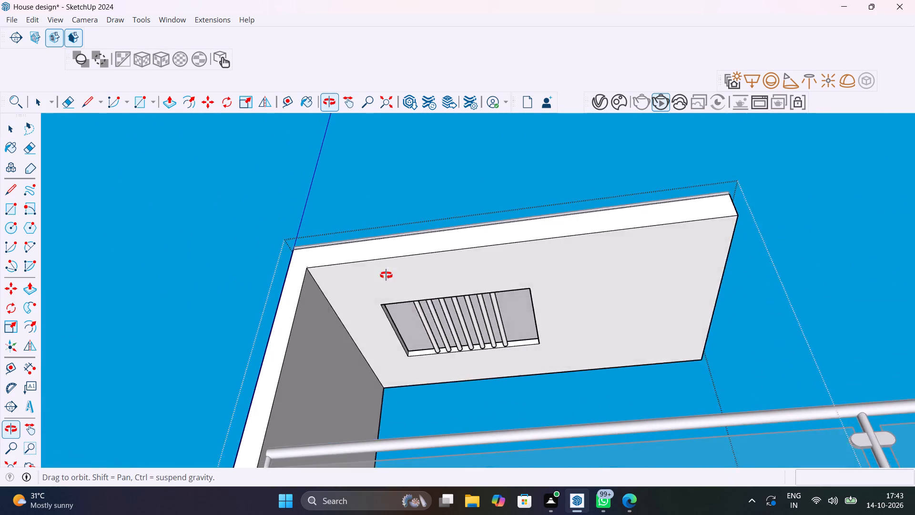
middle_click_drag(386, 275, 446, 393)
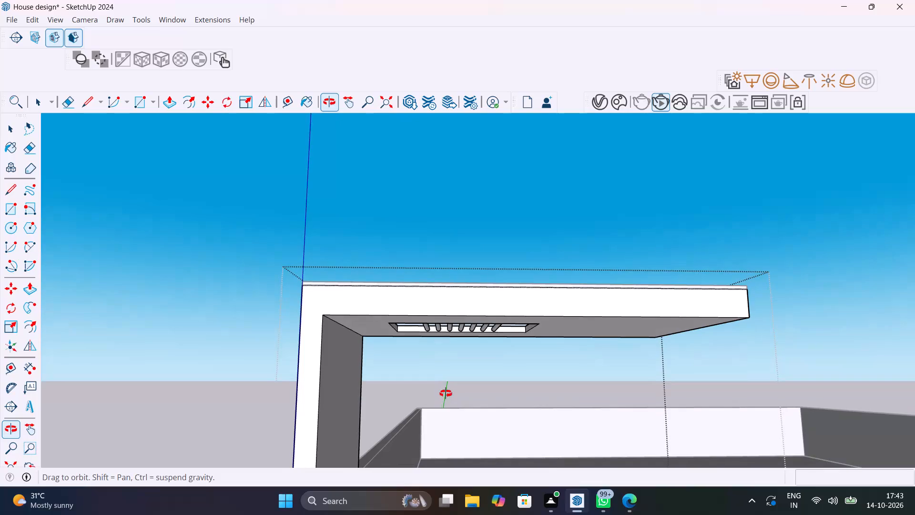
middle_click_drag(446, 393, 475, 425)
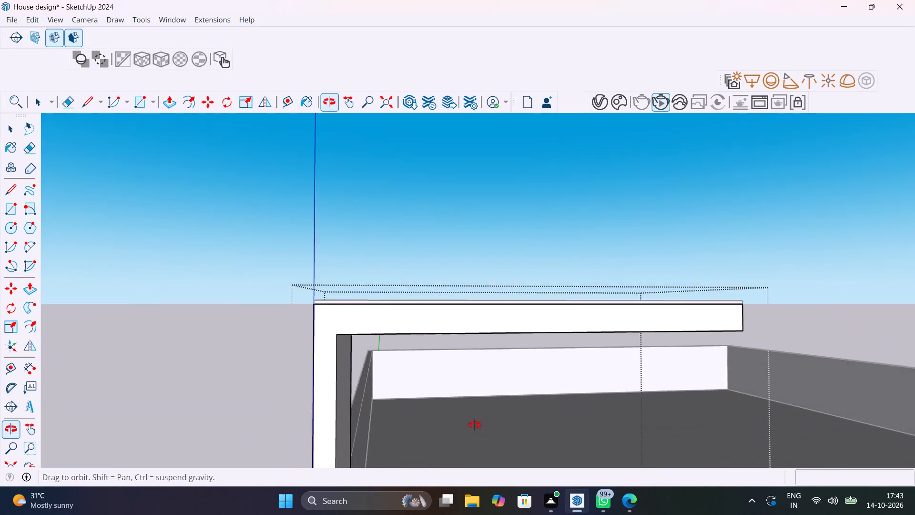
middle_click_drag(475, 425, 914, 409)
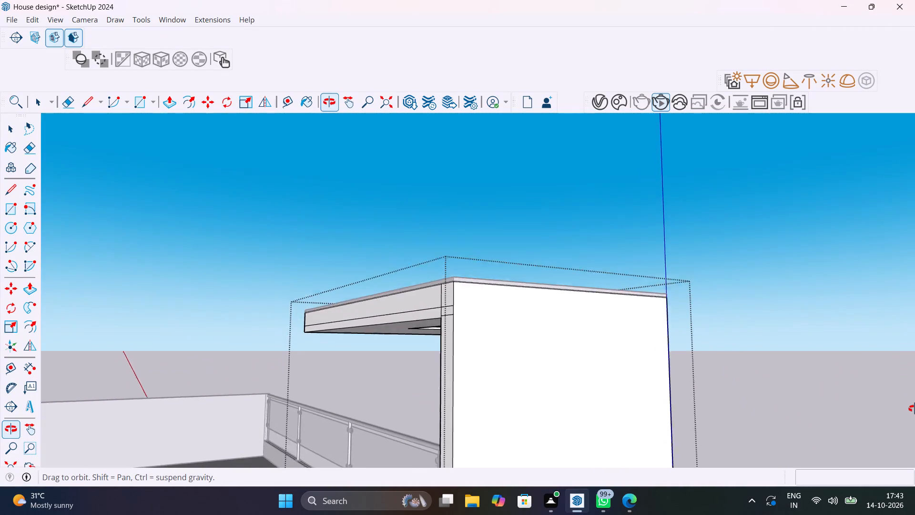
middle_click_drag(914, 409, 476, 408)
scroll(481, 399, "down", 11)
middle_click_drag(501, 406, 465, 391)
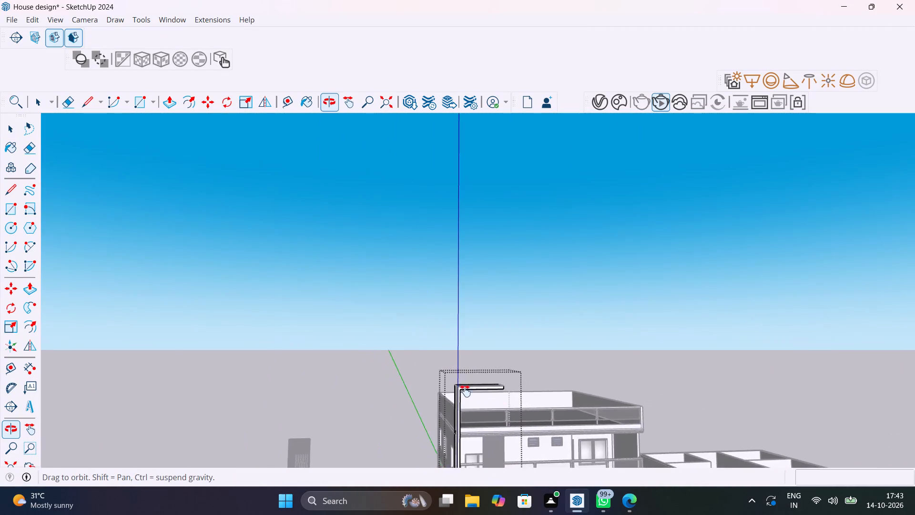
middle_click_drag(465, 391, 354, 398)
left_click(292, 371)
scroll(292, 371, "up", 6)
middle_click_drag(401, 391, 318, 256)
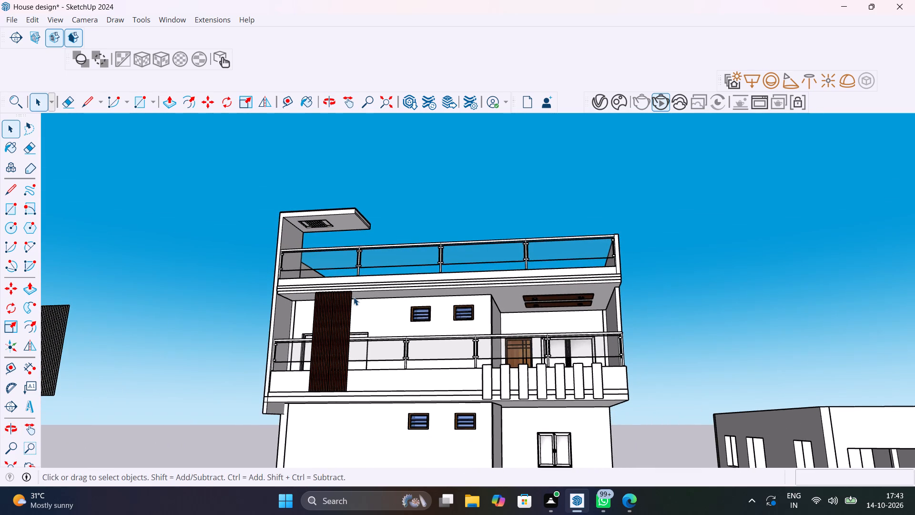
scroll(413, 303, "down", 2)
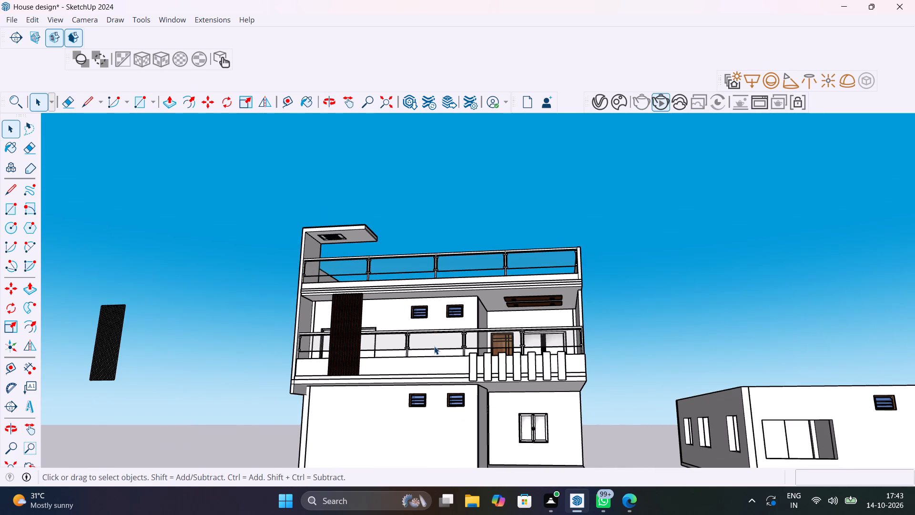
scroll(434, 346, "down", 3)
middle_click_drag(434, 351, 473, 395)
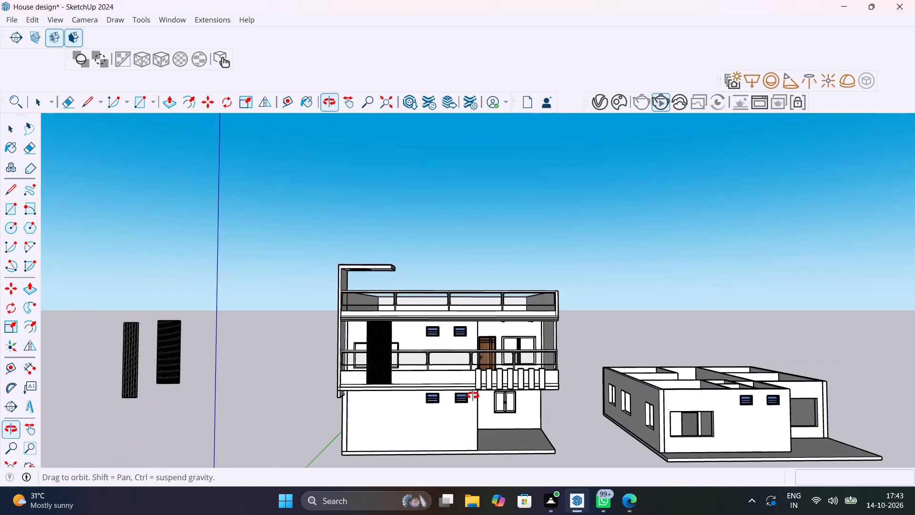
middle_click_drag(473, 395, 394, 305)
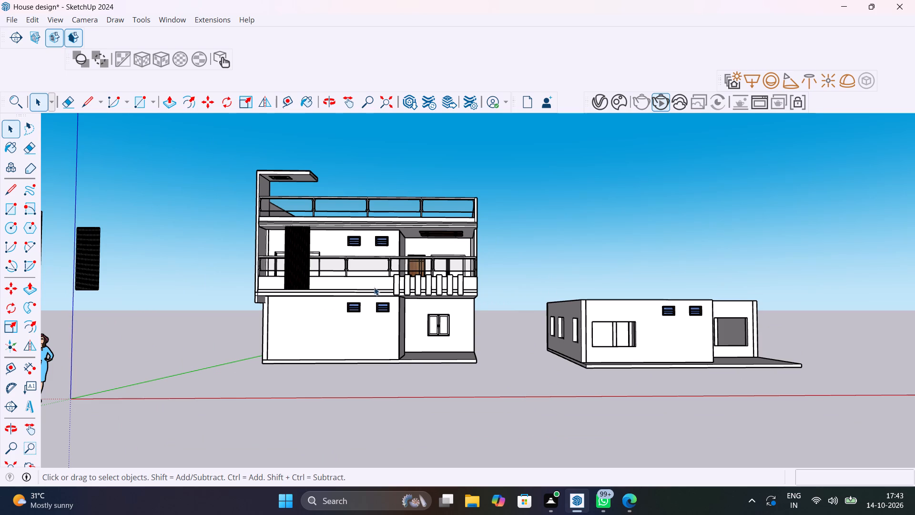
Reopen the canopy group, delete the horizontal line across the face of its free end, and close the group.
scroll(316, 180, "up", 15)
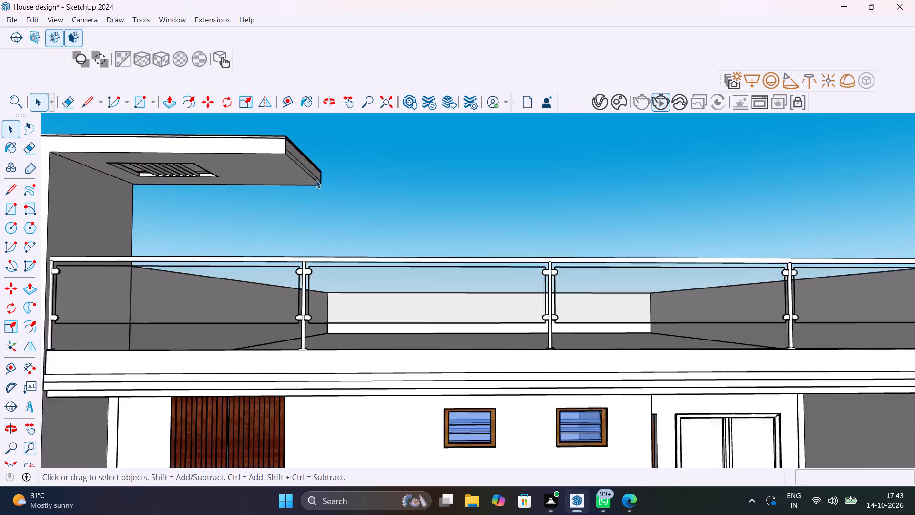
middle_click_drag(315, 182, 264, 233)
scroll(250, 198, "up", 9)
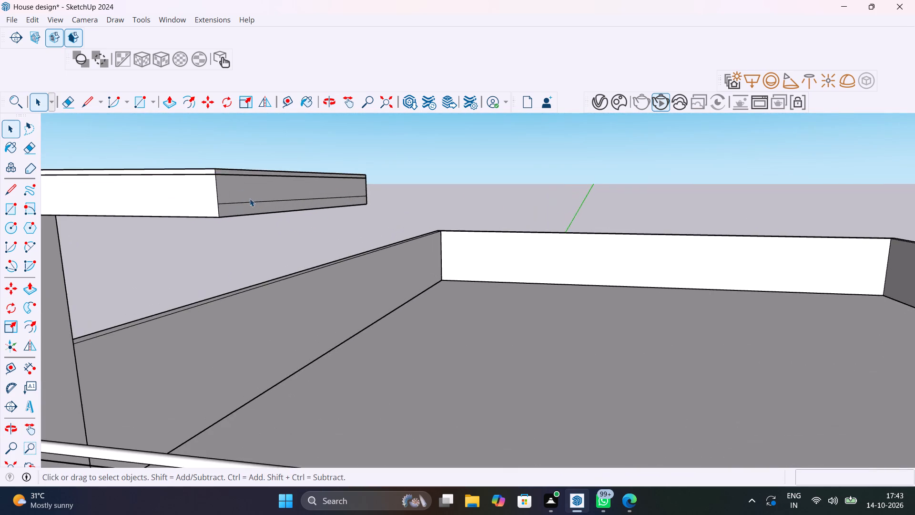
double_click(250, 199)
left_click(251, 205)
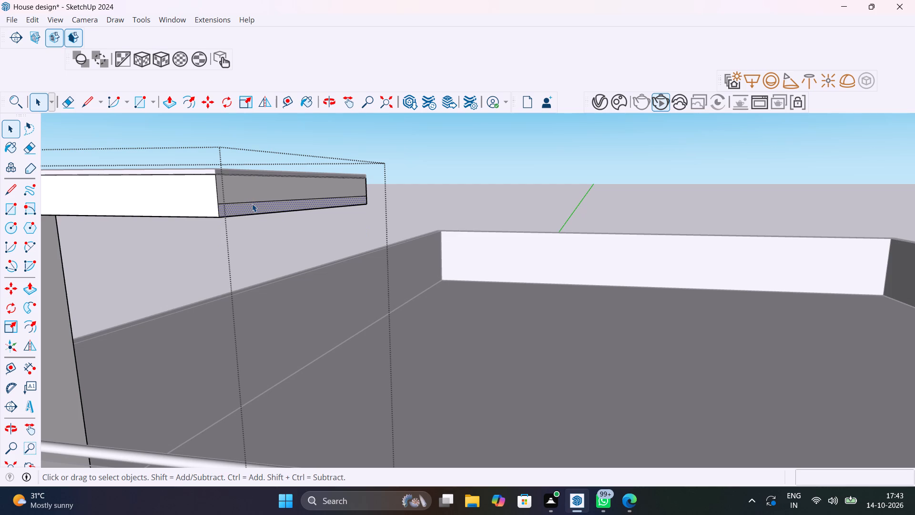
left_click(252, 203)
key("Delete")
scroll(252, 203, "down", 1)
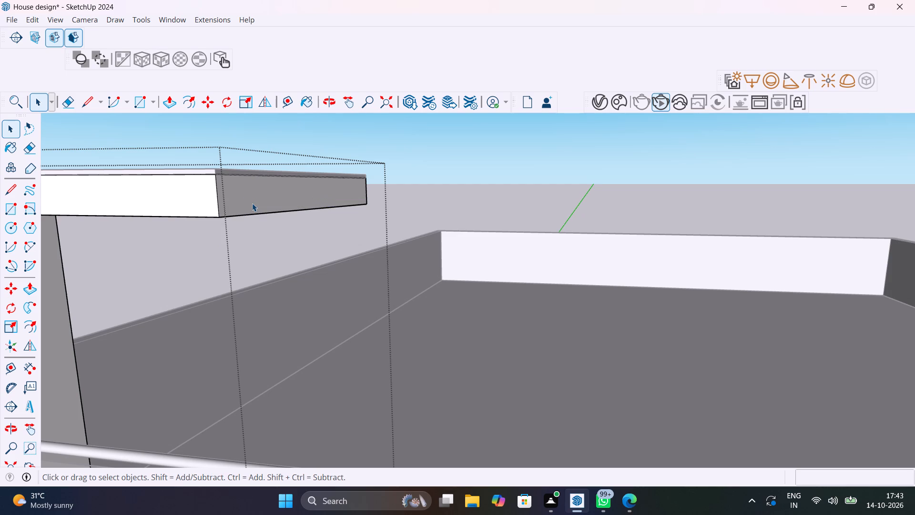
scroll(252, 203, "down", 2)
scroll(244, 193, "up", 8)
middle_click_drag(244, 193, 334, 219)
left_click(468, 142)
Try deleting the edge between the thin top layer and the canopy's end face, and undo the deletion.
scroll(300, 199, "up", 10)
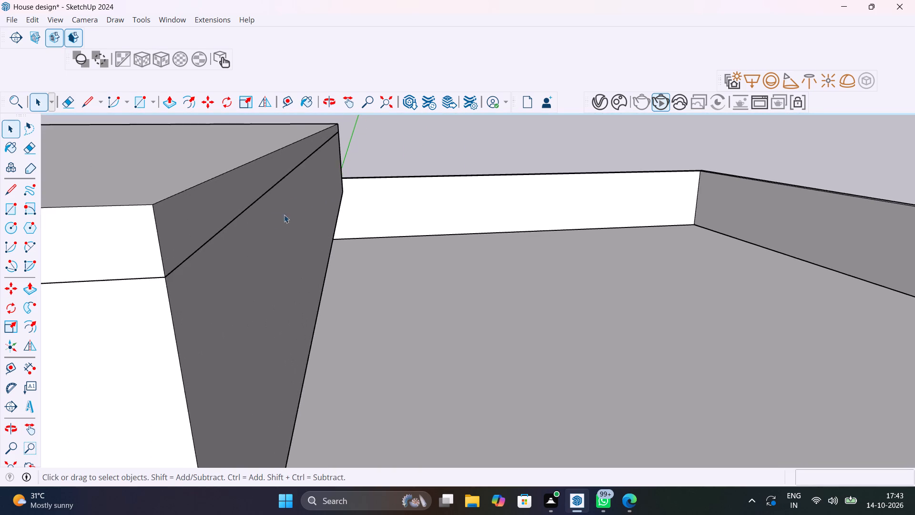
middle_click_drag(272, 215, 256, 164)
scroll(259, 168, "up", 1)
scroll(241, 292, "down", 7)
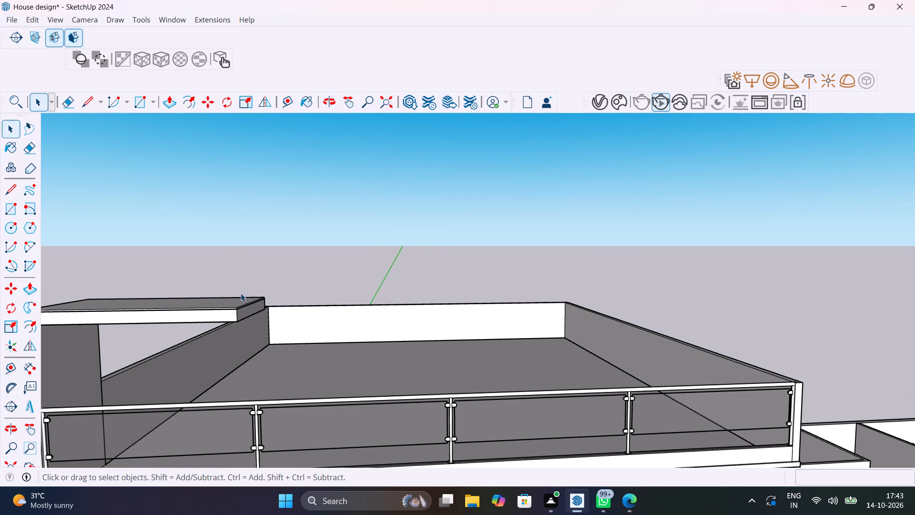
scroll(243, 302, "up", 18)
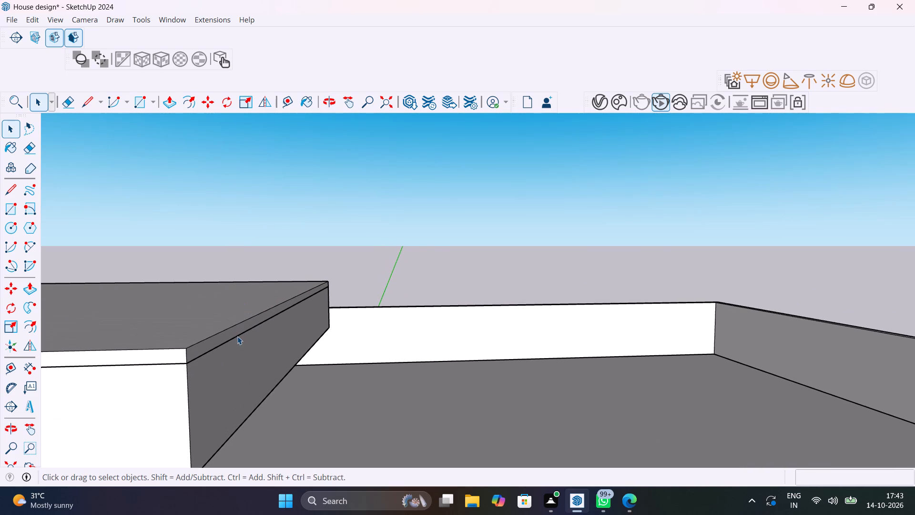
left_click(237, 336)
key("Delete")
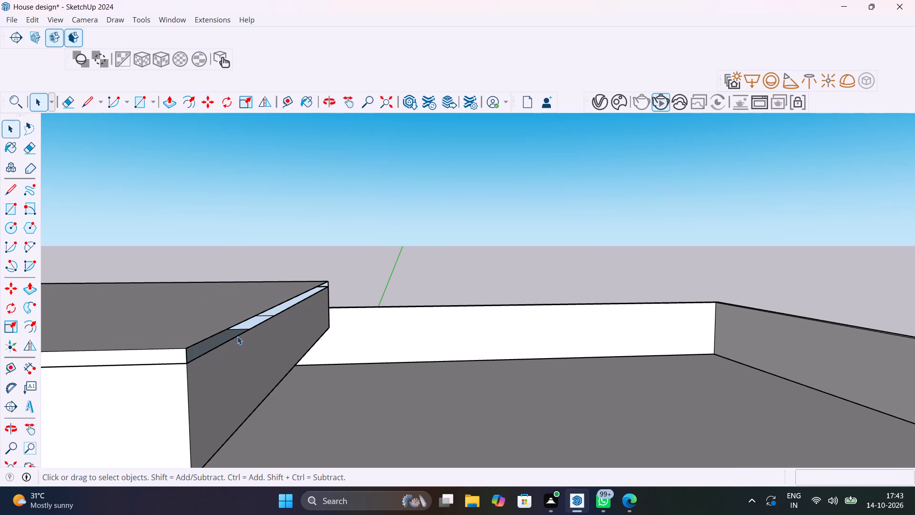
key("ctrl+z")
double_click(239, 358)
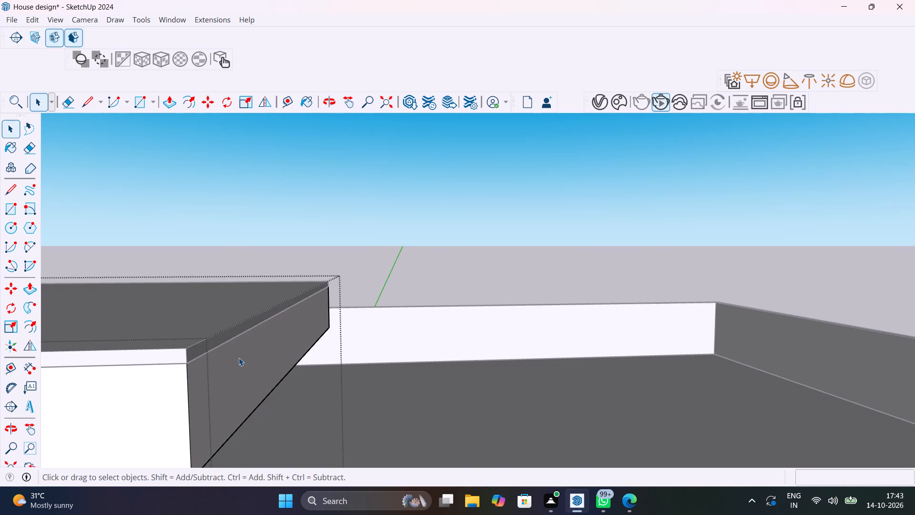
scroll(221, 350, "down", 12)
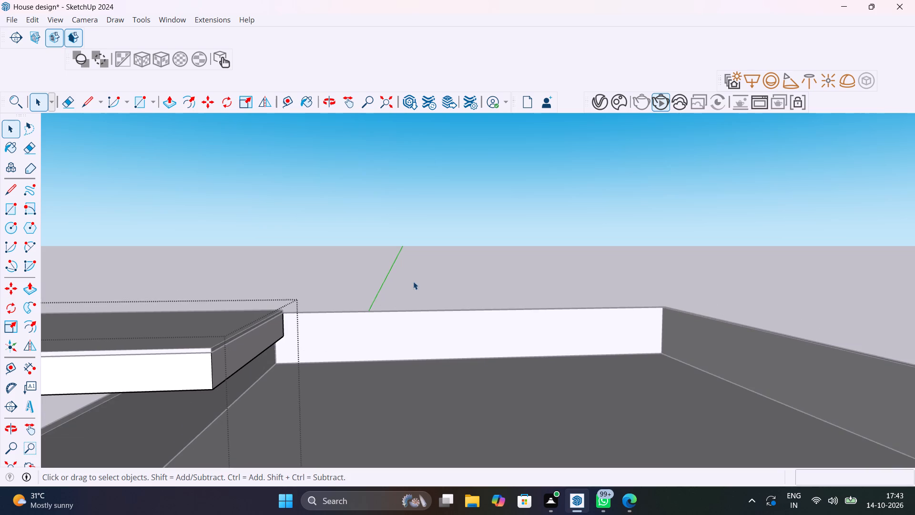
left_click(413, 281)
Select the entire thin top layer on the terrace canopy with all its edges and delete it.
middle_click_drag(311, 308, 465, 312, "shift")
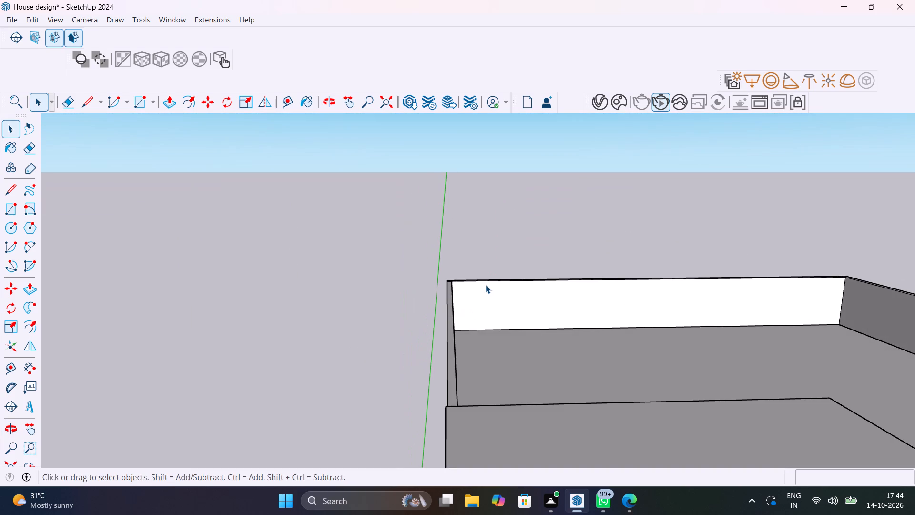
scroll(485, 283, "down", 1, "shift")
middle_click_drag(483, 279, 466, 212, "shift")
scroll(466, 213, "up", 1)
scroll(463, 219, "down", 4)
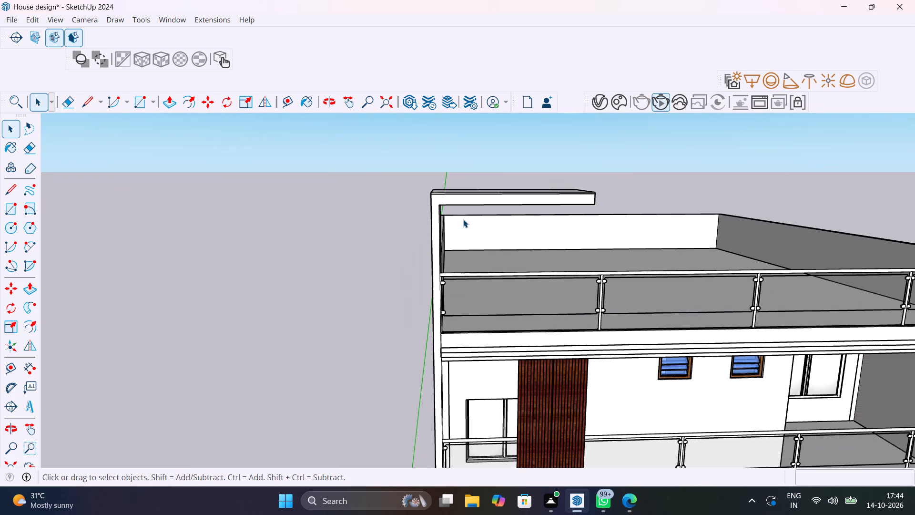
middle_click_drag(461, 230, 461, 253)
scroll(458, 253, "up", 12)
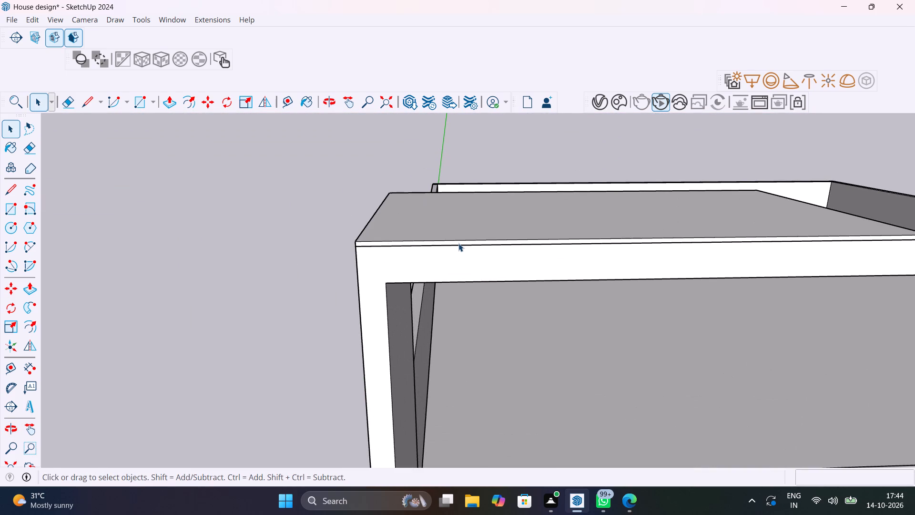
left_click(458, 243)
triple_click(458, 243)
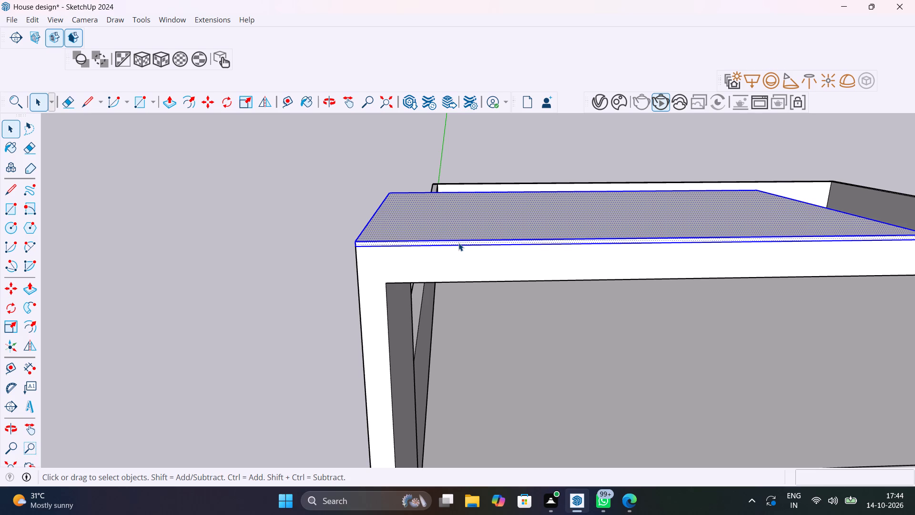
key("Delete")
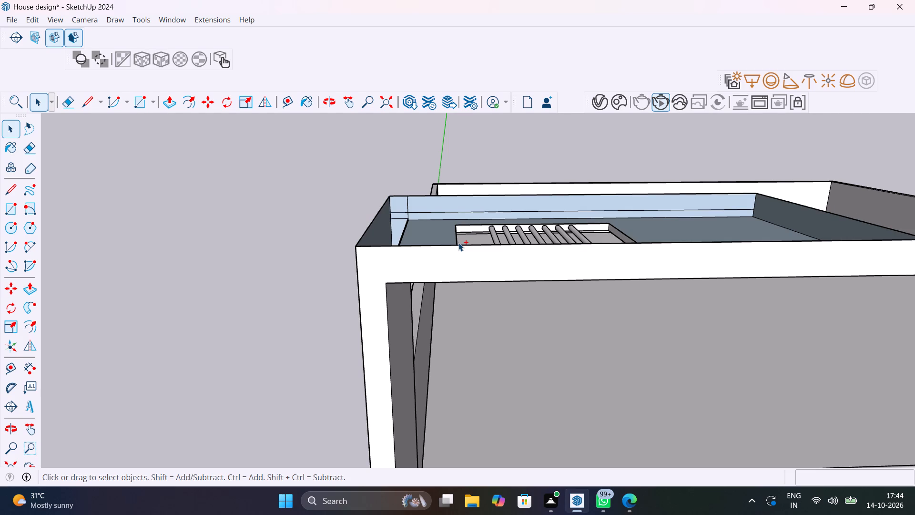
Draw a rectangle of about 7' 11 7/8" by 4' 7 15/16" corner to corner over the canopy's open top.
scroll(458, 243, "up", 1)
middle_click_drag(458, 242, 398, 206)
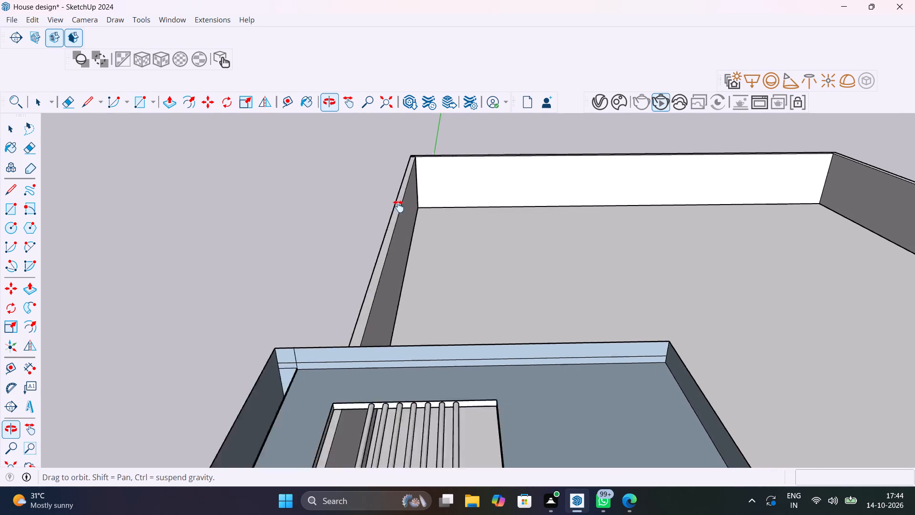
middle_click_drag(398, 206, 399, 219)
scroll(399, 222, "down", 3)
middle_click_drag(399, 222, 407, 255)
key("r")
left_click(199, 254)
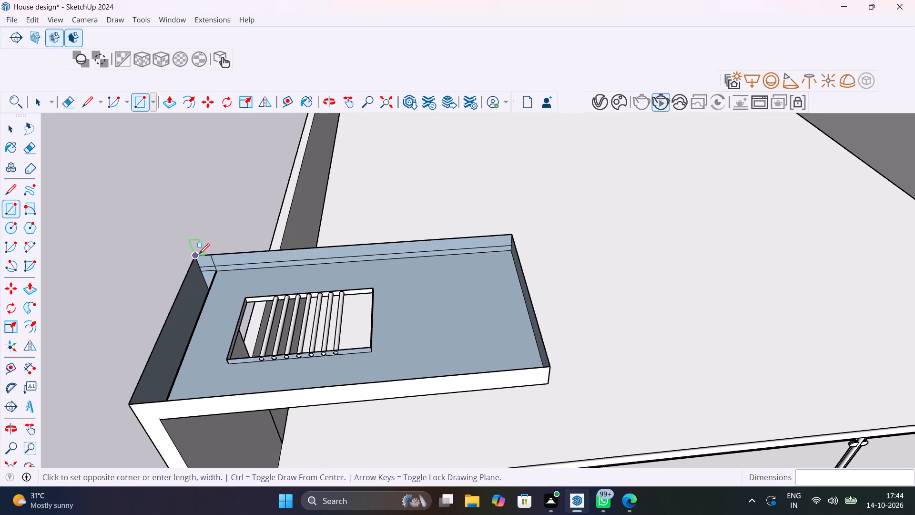
left_click(548, 365)
middle_click_drag(545, 364, 662, 268)
key("space")
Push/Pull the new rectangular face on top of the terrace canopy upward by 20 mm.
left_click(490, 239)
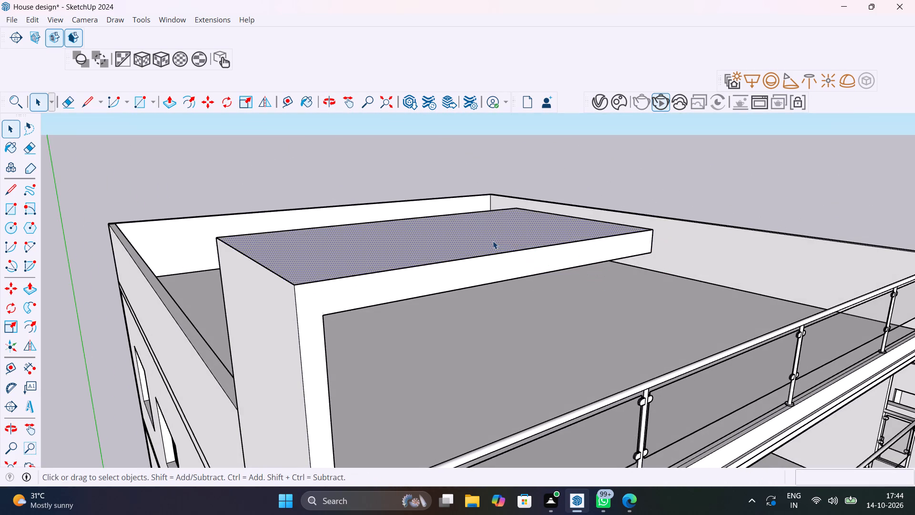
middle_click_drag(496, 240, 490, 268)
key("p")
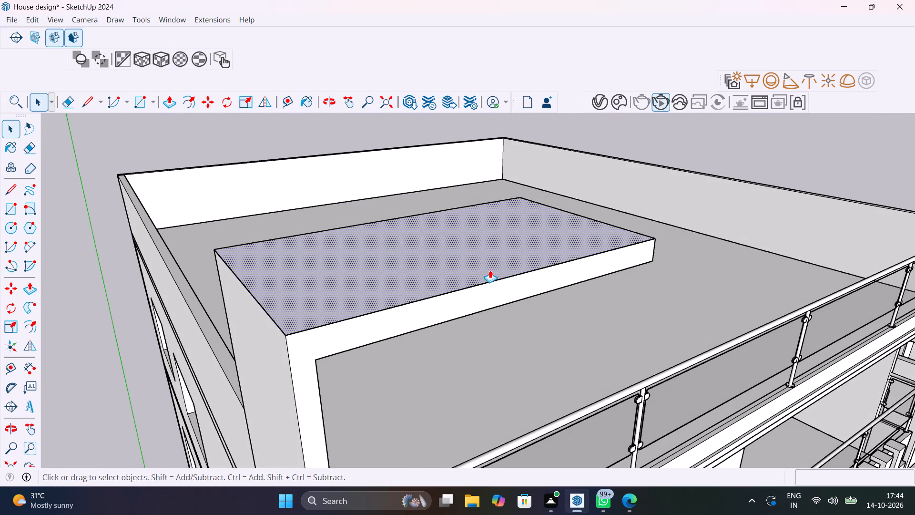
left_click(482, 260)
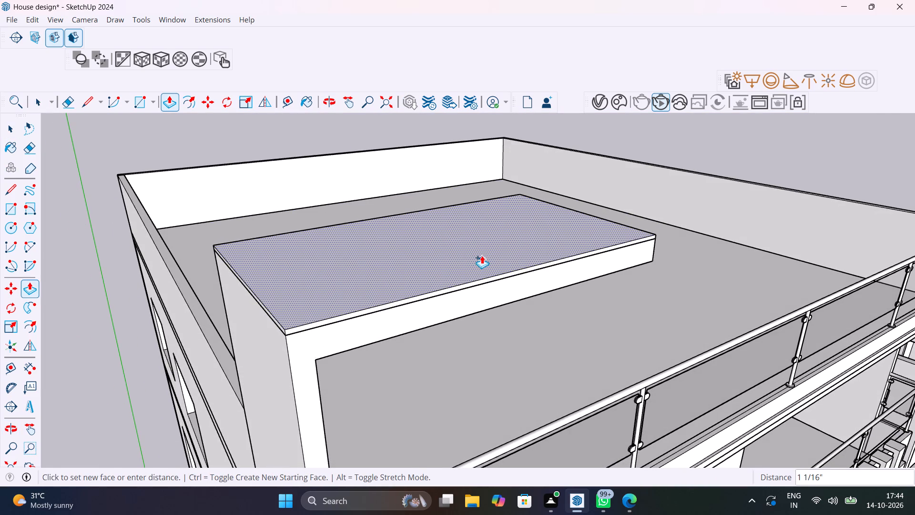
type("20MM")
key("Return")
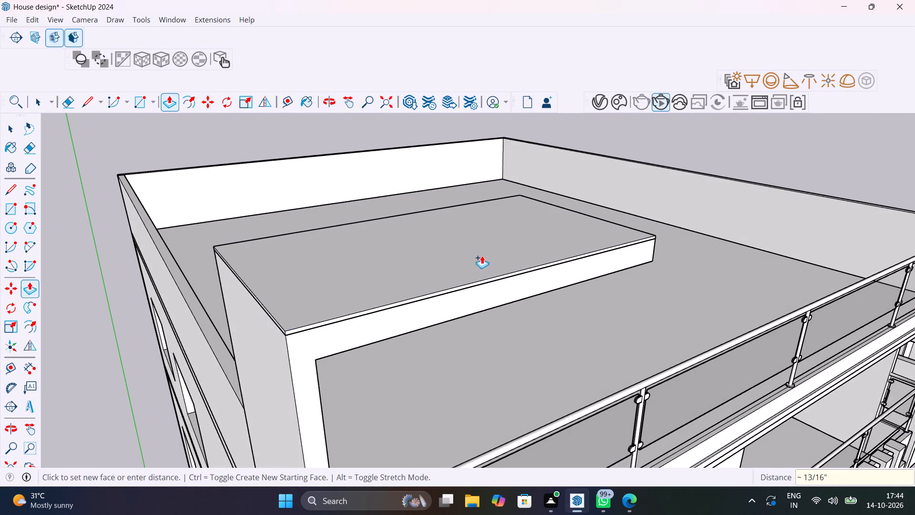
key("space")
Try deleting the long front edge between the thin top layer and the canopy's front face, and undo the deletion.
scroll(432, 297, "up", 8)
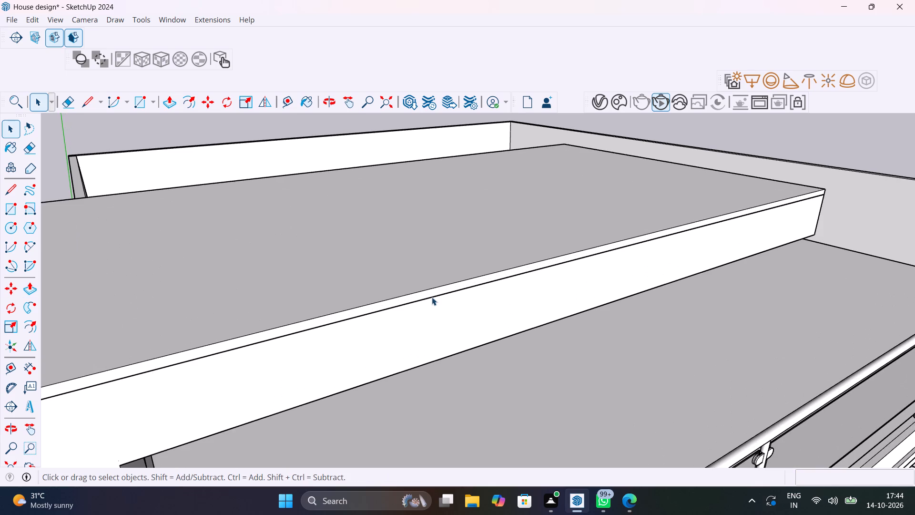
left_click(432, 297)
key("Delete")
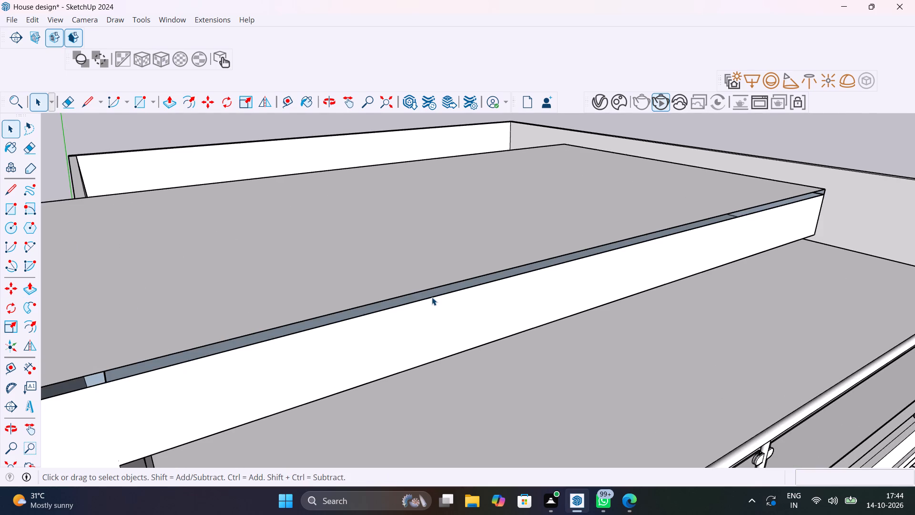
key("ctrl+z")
Undo the top-layer rebuild and the earlier line deletions on the canopy, back to its front face with the dividing lines.
scroll(432, 297, "down", 10)
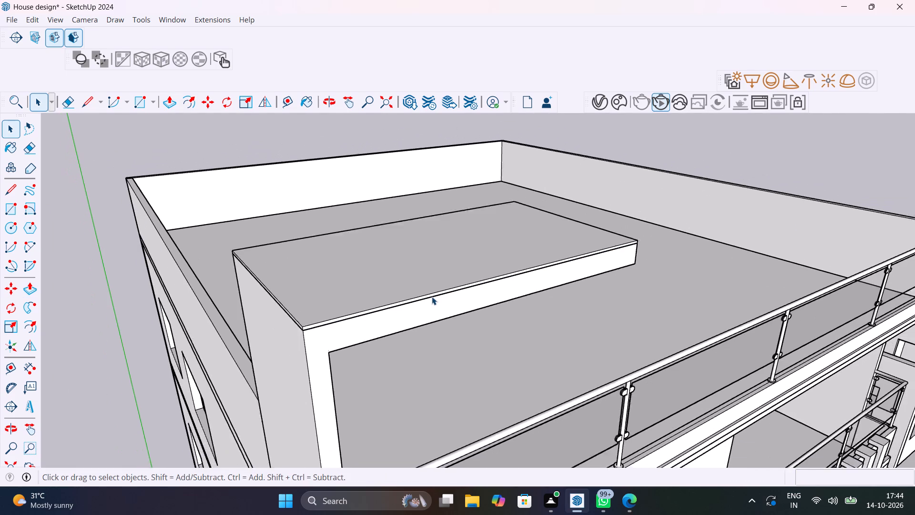
scroll(432, 297, "down", 1)
middle_click_drag(421, 304, 372, 283)
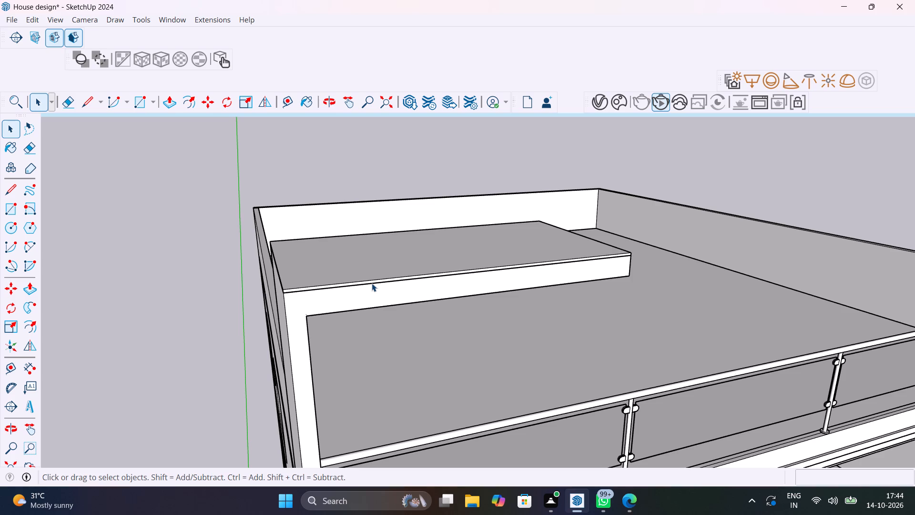
middle_click_drag(360, 308, 245, 200)
key("ctrl+z")
key("ctrl+z")
key("ctrl+z")
key("ctrl+z")
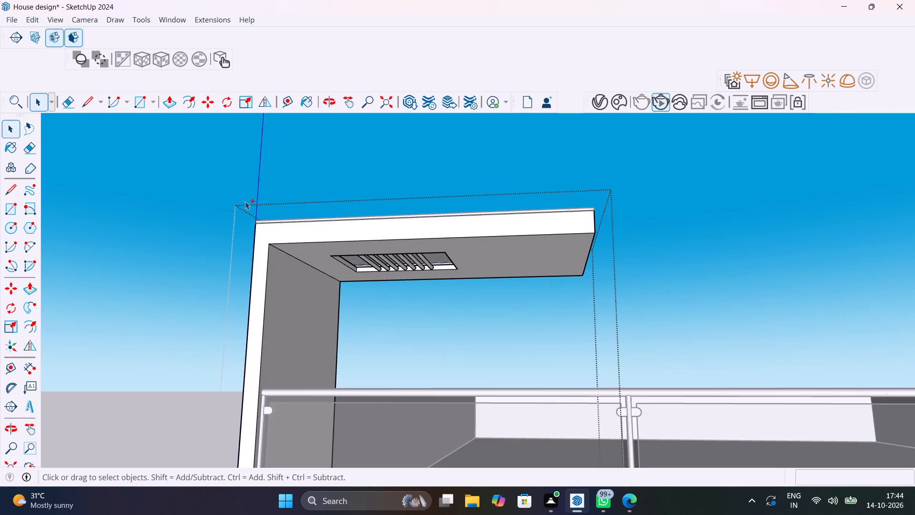
key("ctrl+z")
key("ctrl+z")
key("ctrl+z")
key("ctrl+z")
key("ctrl+z")
key("ctrl+z")
key("ctrl+z")
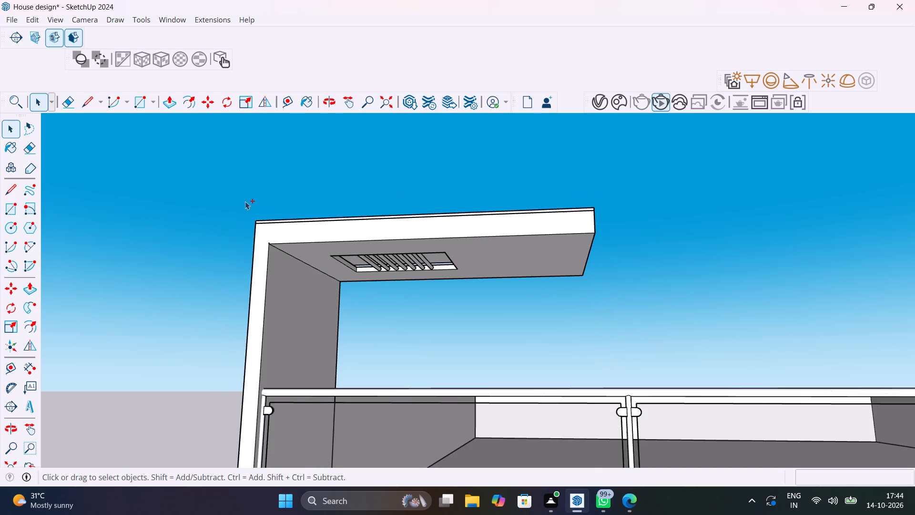
key("ctrl+z")
key("ctrl+z")
key("ctrl+z")
key("ctrl+z")
key("ctrl+z")
key("ctrl+z")
key("ctrl+z")
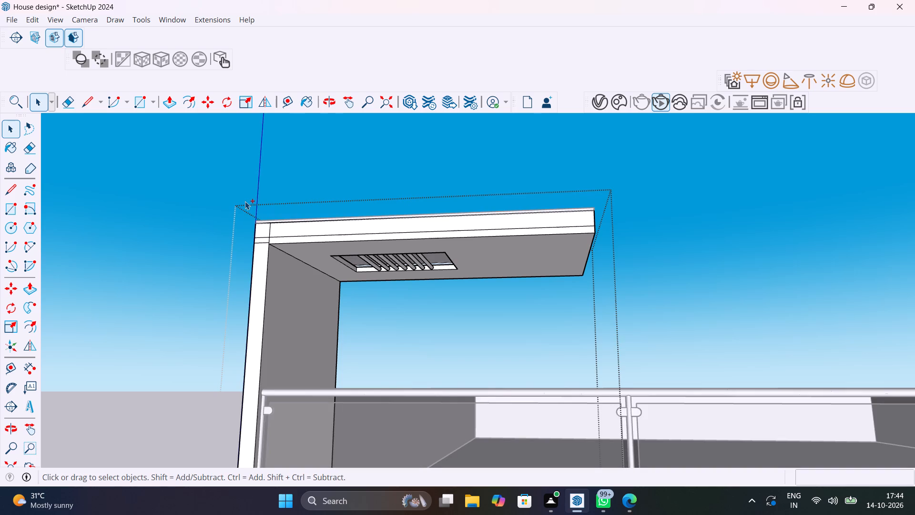
Close and reopen the canopy group, and delete the upper short horizontal line across the column's front face at the corner.
middle_click_drag(289, 266, 348, 353)
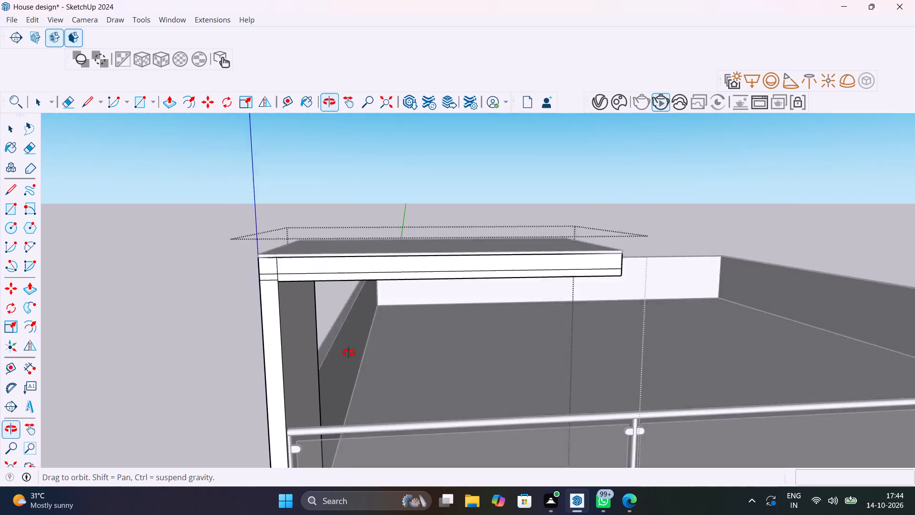
middle_click_drag(348, 353, 390, 269)
left_click(229, 286)
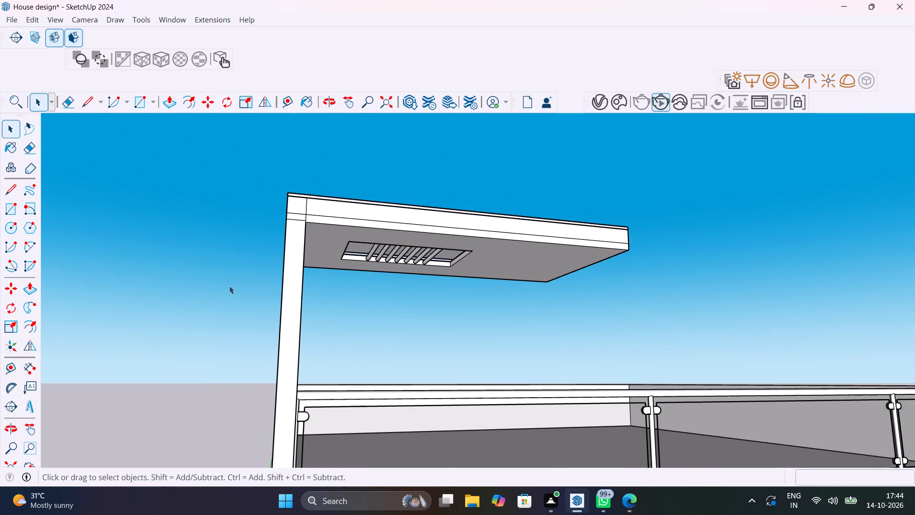
scroll(315, 198, "up", 15)
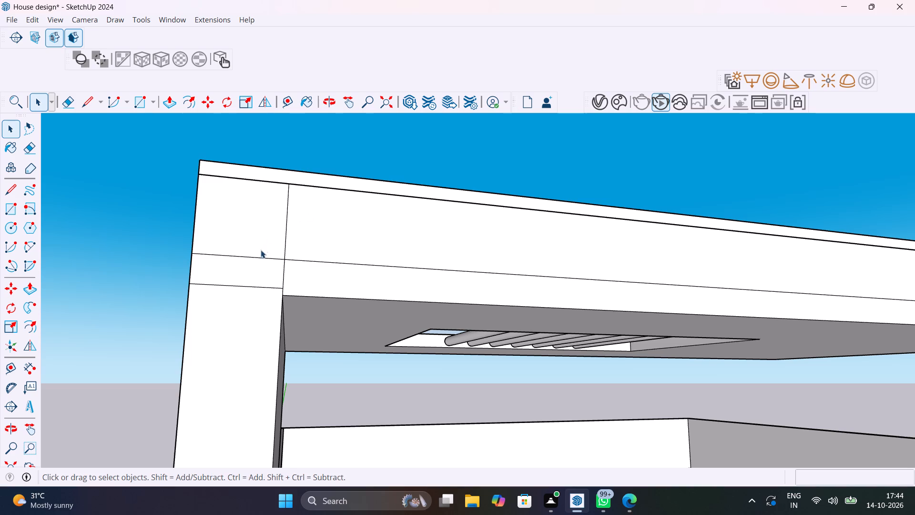
left_click(260, 257)
double_click(260, 257)
left_click(260, 257)
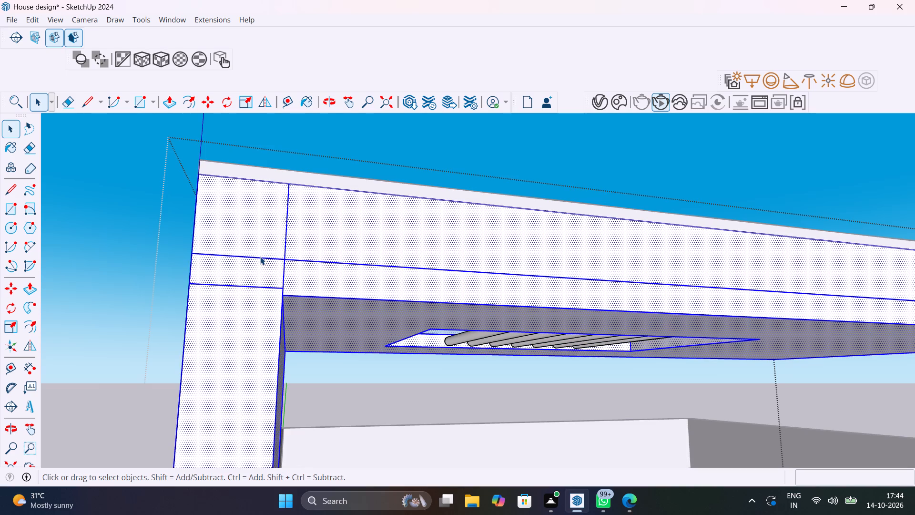
left_click(260, 257)
key("Delete")
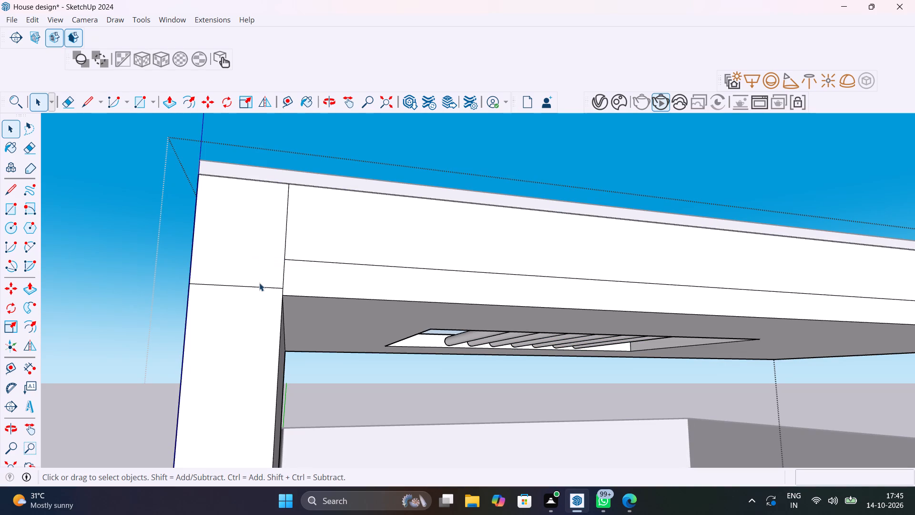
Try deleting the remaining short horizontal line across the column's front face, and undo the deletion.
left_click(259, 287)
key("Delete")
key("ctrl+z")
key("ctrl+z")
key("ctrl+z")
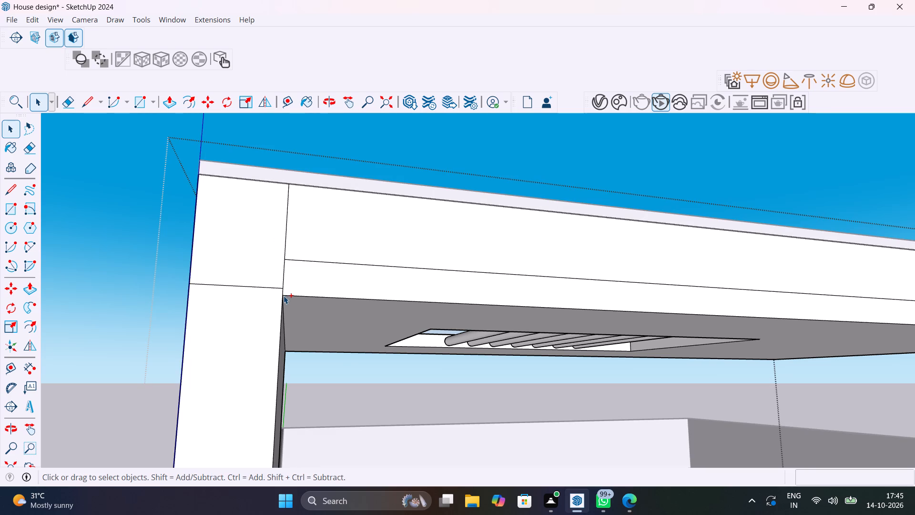
Copy the short horizontal line on the column's front face down to the inner corner at the canopy underside, and delete the original.
scroll(283, 290, "up", 10)
left_click(276, 284)
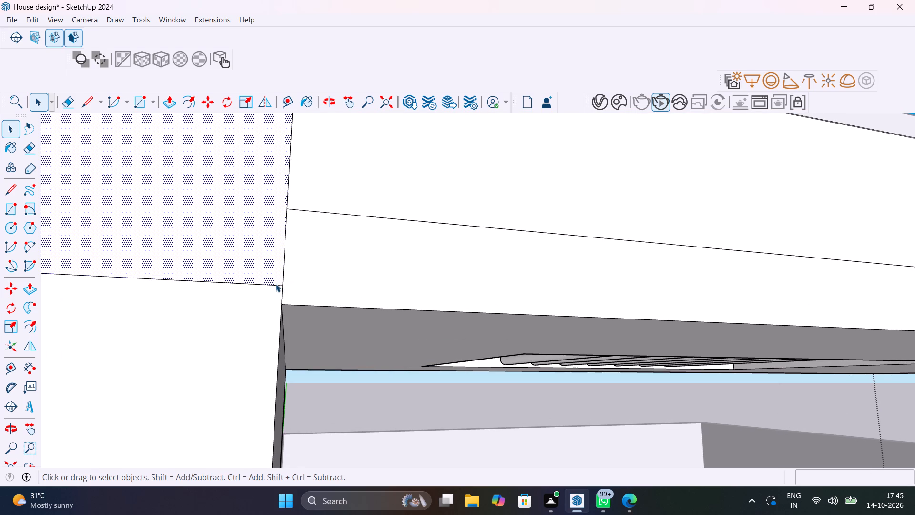
left_click(277, 286)
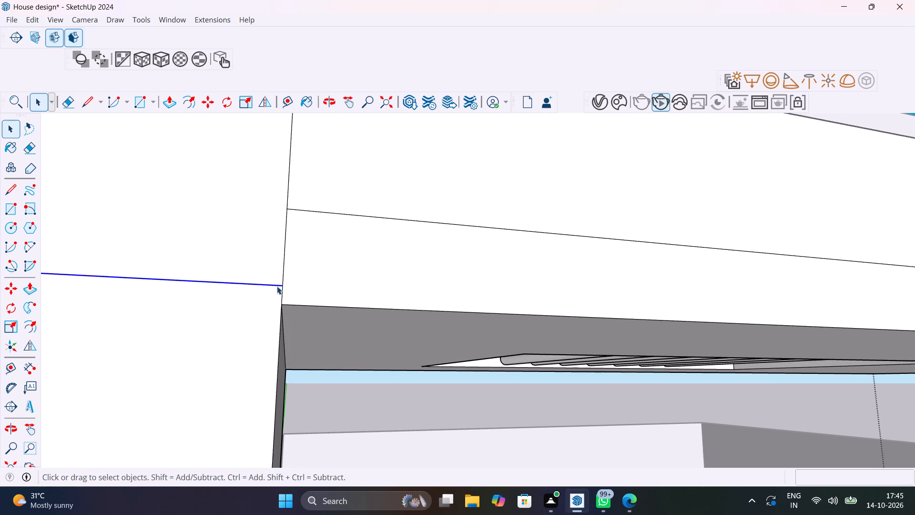
type(",M")
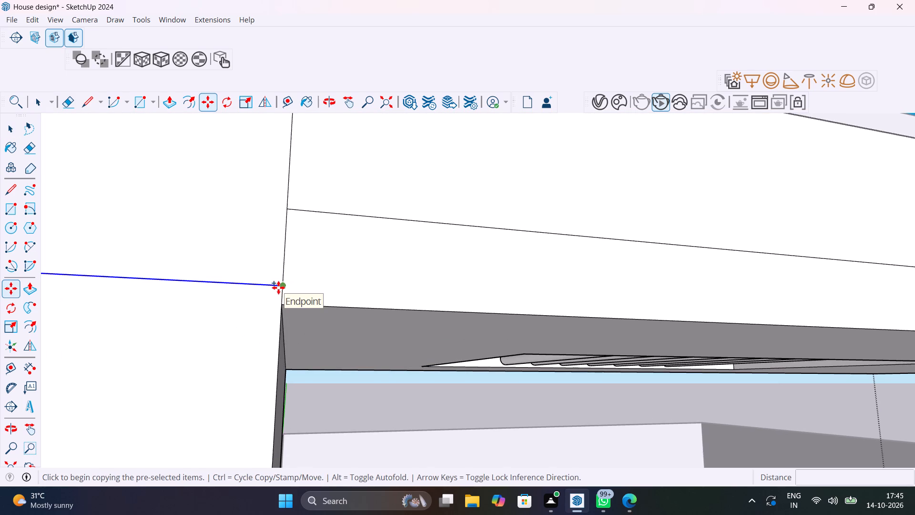
left_click(278, 288)
scroll(279, 302, "up", 10)
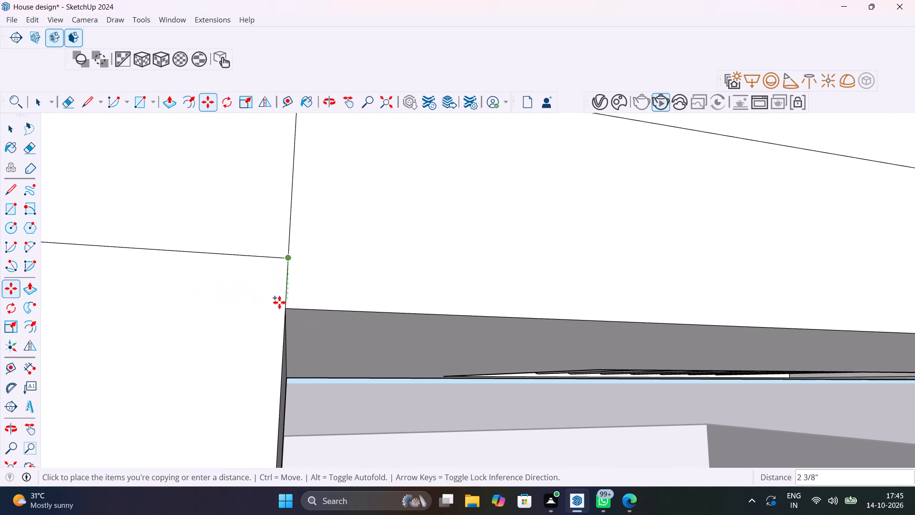
left_click(283, 307)
key("Escape")
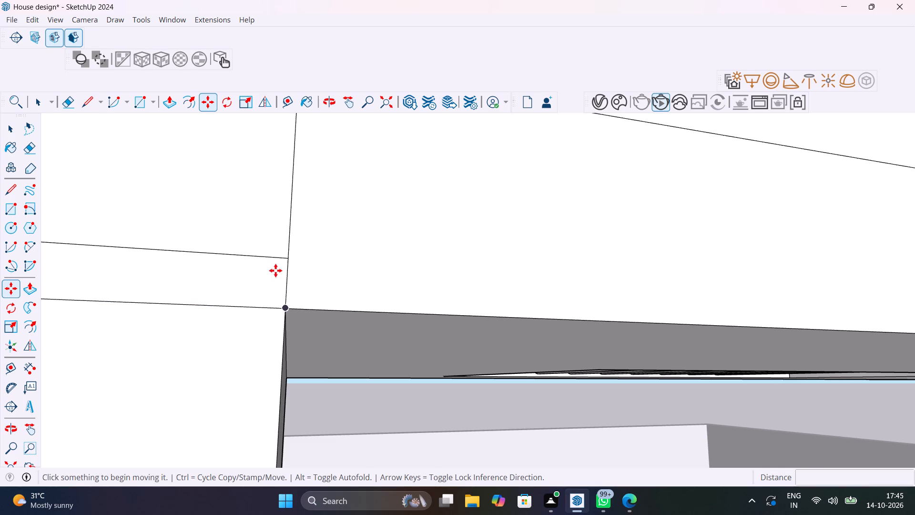
key("space")
left_click(278, 259)
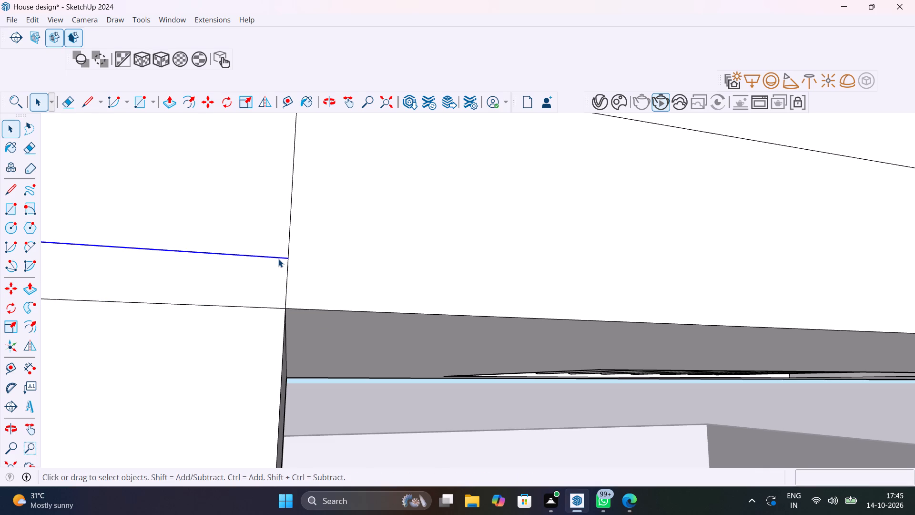
key("Delete")
Delete the two lines crossing the outer side face of the canopy's column.
scroll(278, 259, "down", 20)
middle_click_drag(282, 265, 278, 287)
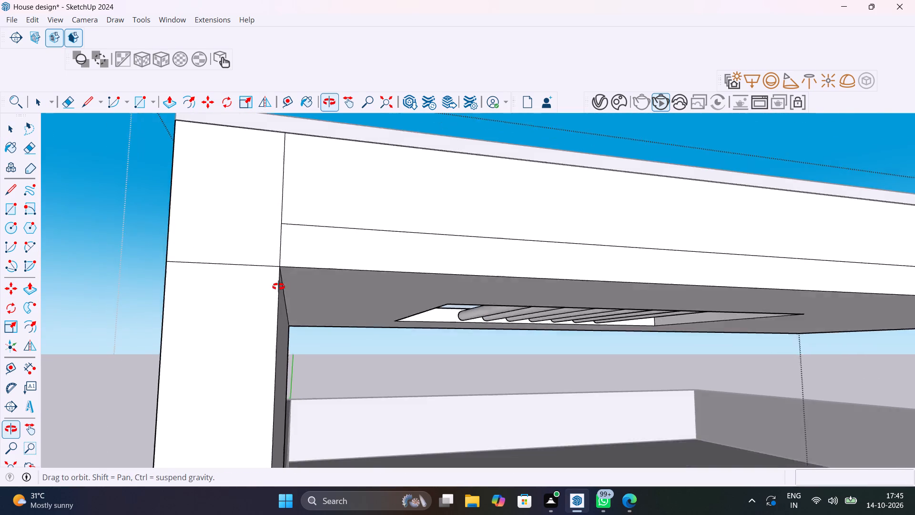
middle_click_drag(278, 287, 275, 303)
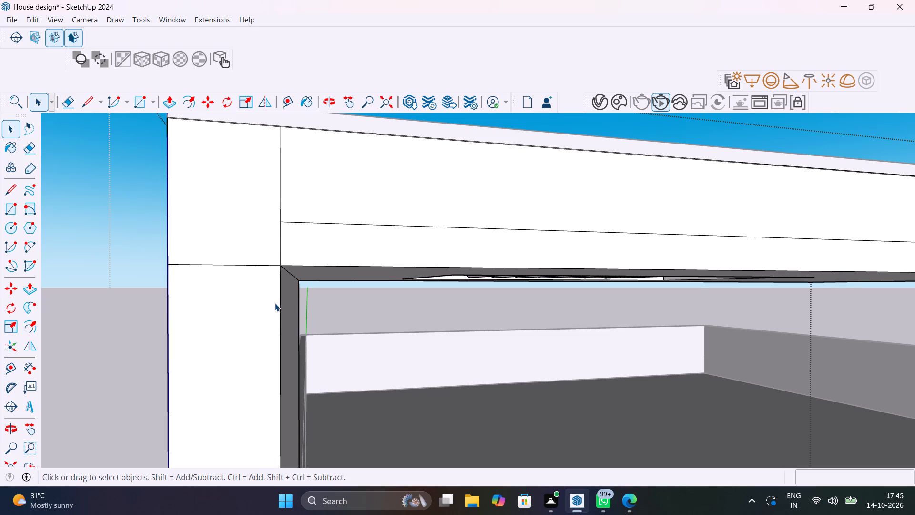
middle_click_drag(275, 303, 408, 368, "shift")
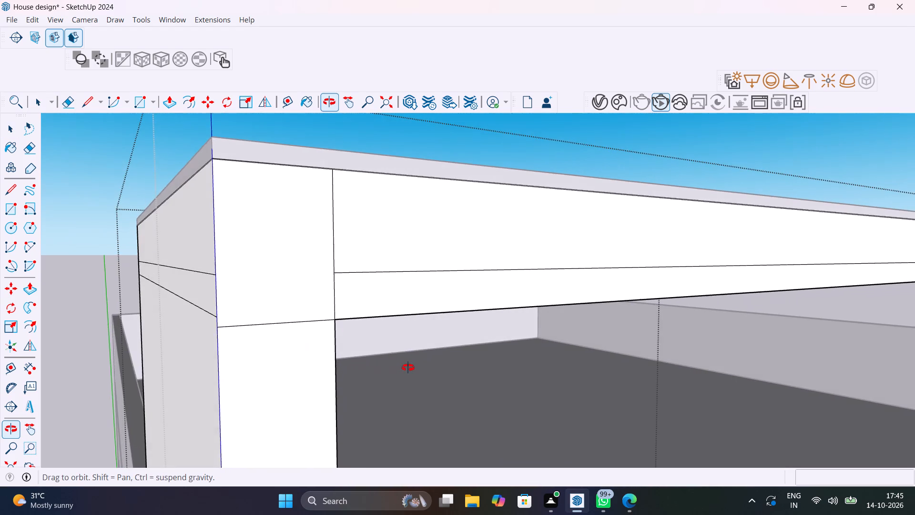
middle_click_drag(408, 368, 499, 373, "shift")
left_click(564, 300)
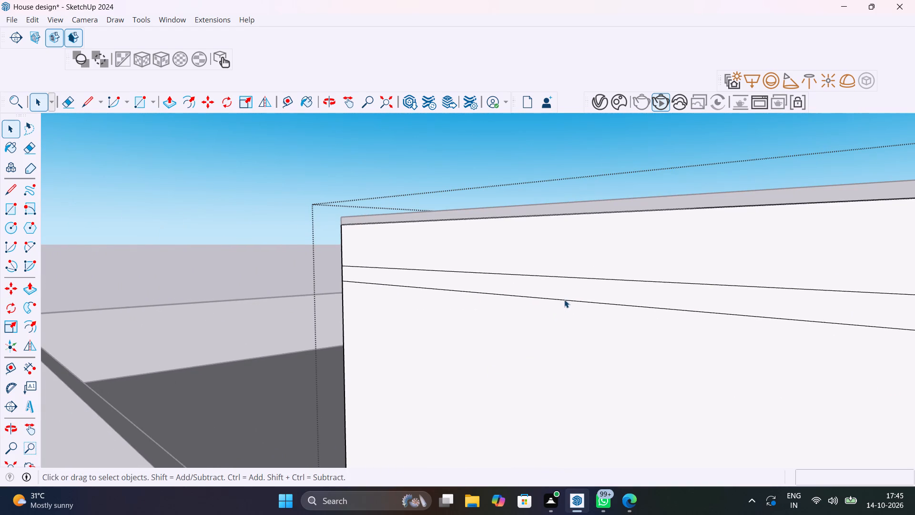
key("Delete")
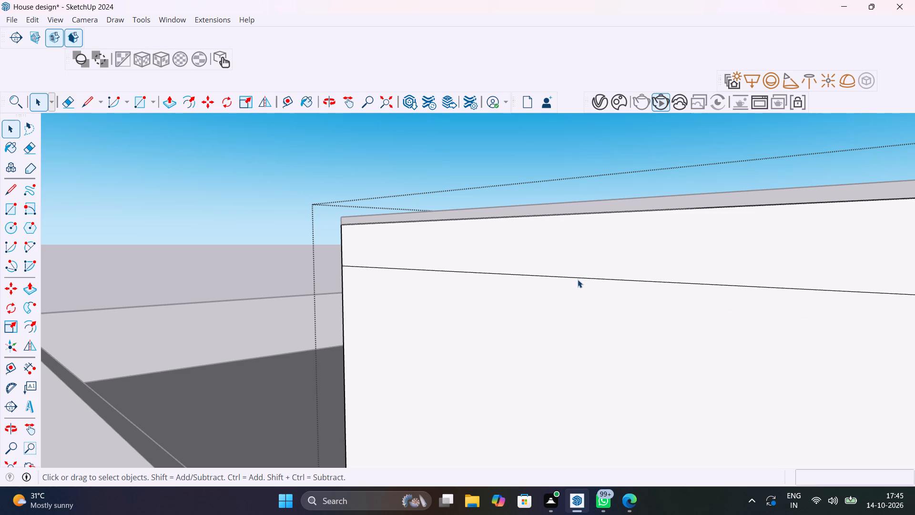
left_click(578, 278)
key("Delete")
Draw a line about 4 1/2" long across the column's front face, extending the canopy's horizontal line to the outer edge.
scroll(577, 280, "down", 13)
middle_click_drag(555, 301, 464, 326)
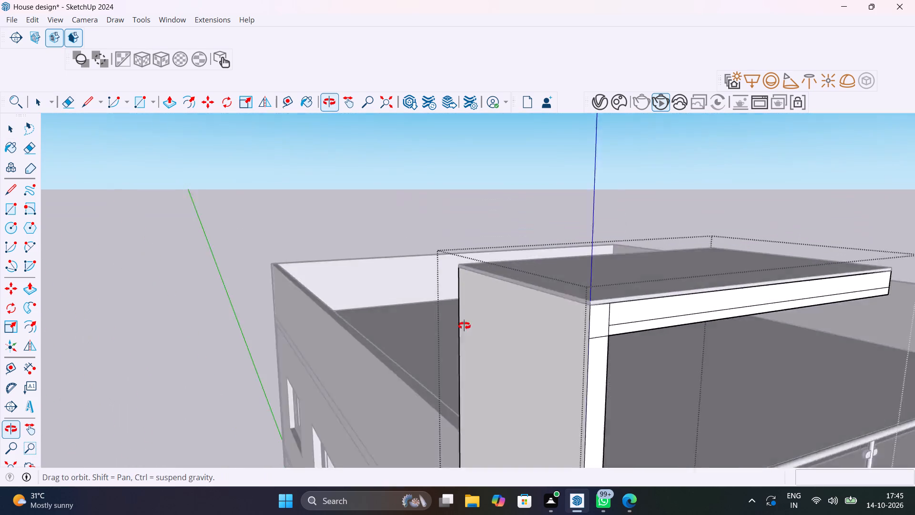
middle_click_drag(464, 326, 446, 327)
scroll(557, 344, "up", 13)
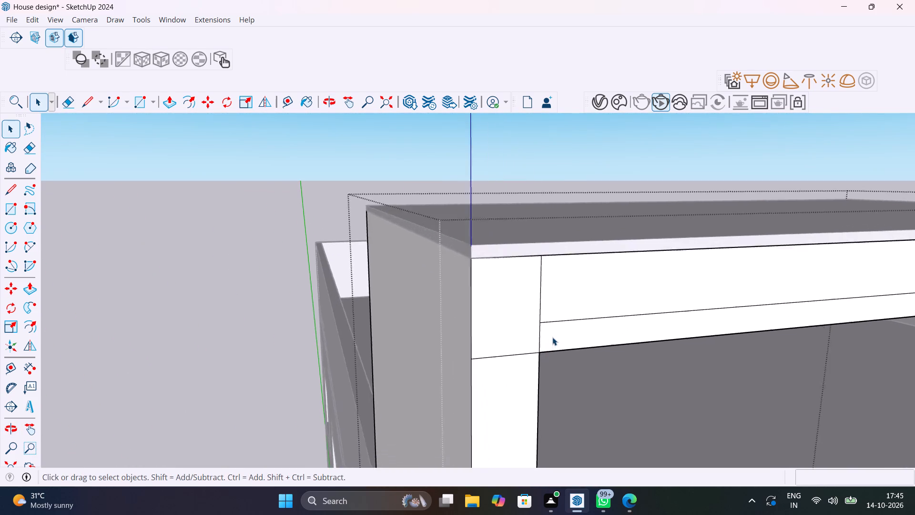
scroll(552, 337, "up", 2)
key("l")
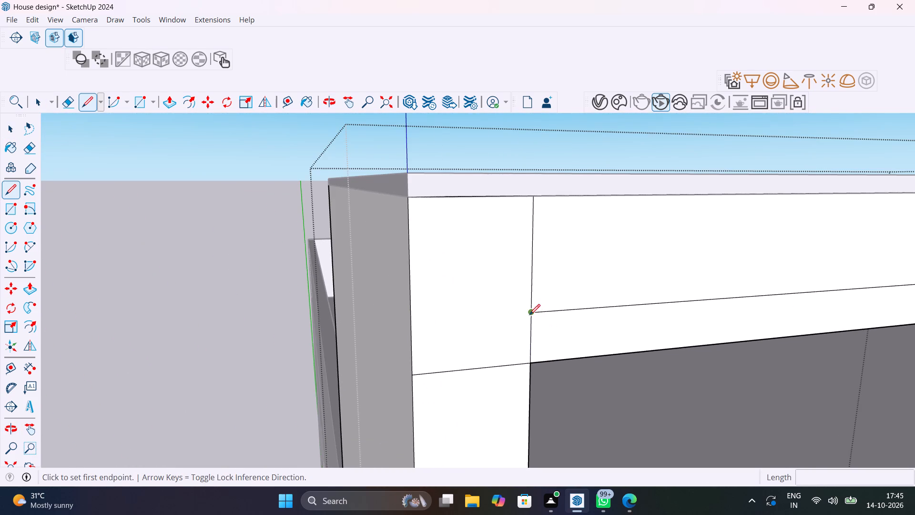
left_click(531, 314)
left_click(413, 323)
key("space")
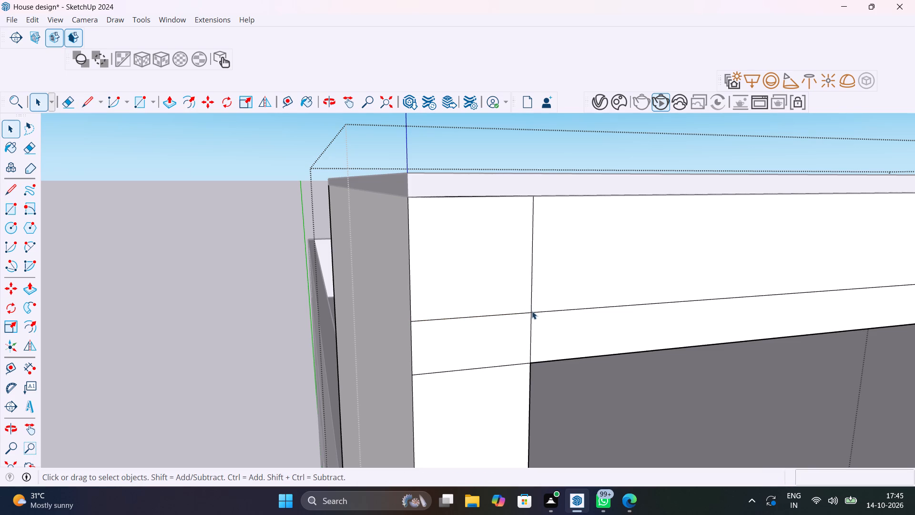
Delete the three segments of the vertical line dividing the column from the canopy's front face, and leave the group.
left_click(531, 326)
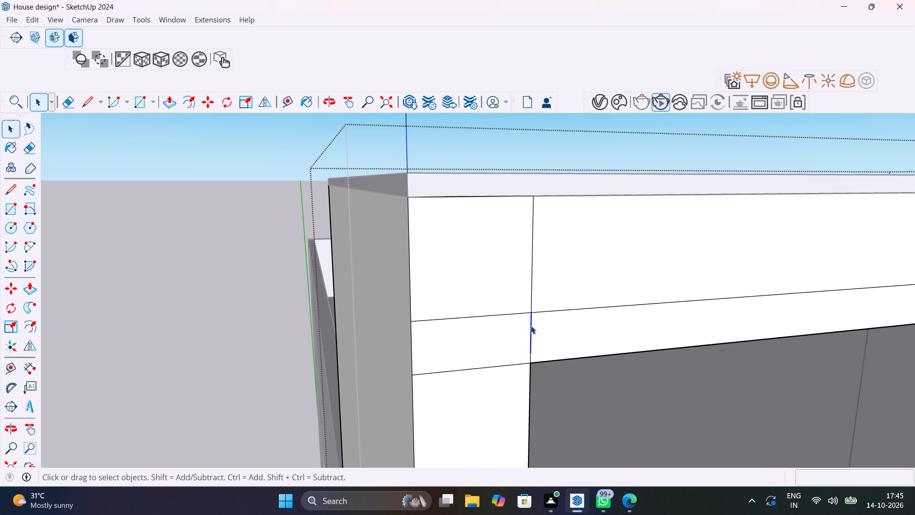
key("Delete")
left_click(532, 297)
key("Delete")
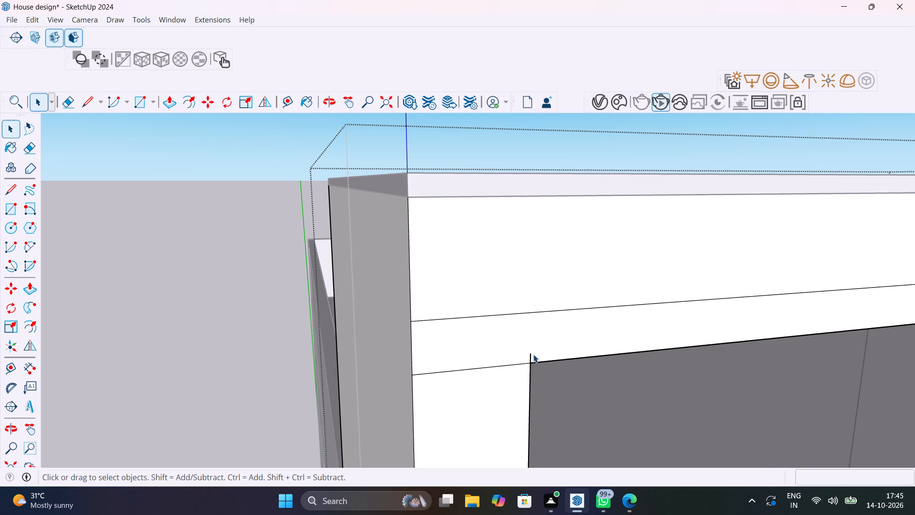
left_click(530, 358)
key("Delete")
scroll(532, 364, "up", 5)
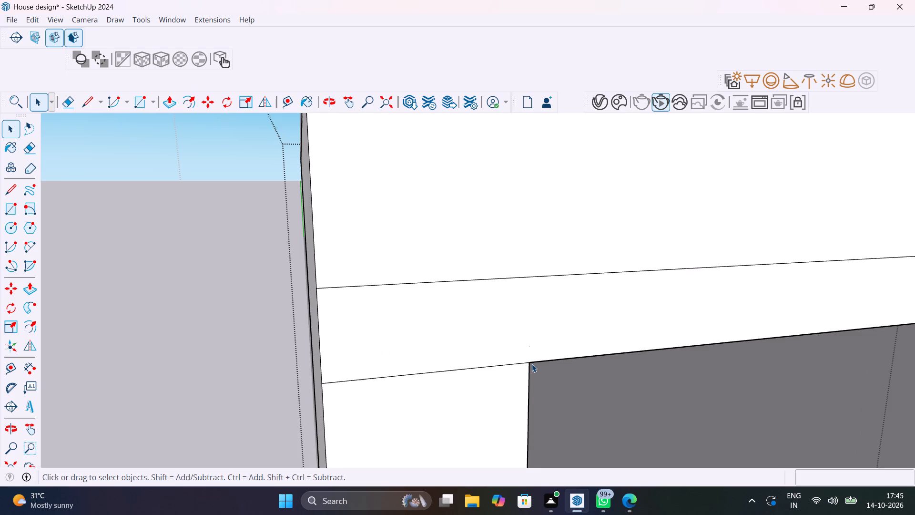
scroll(532, 364, "up", 6)
scroll(532, 364, "down", 14)
left_click(220, 357)
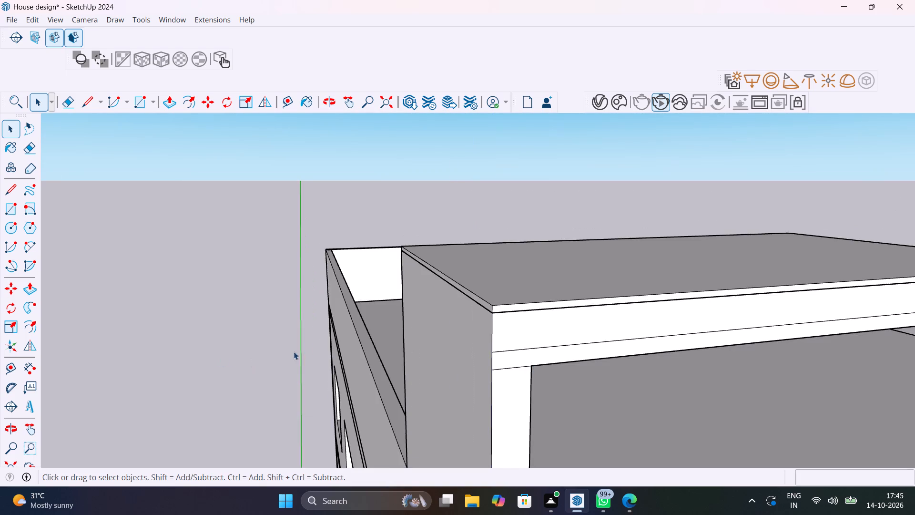
Examine the canopy's front face and the whole front of the house from several angles.
middle_click_drag(309, 349, 250, 333)
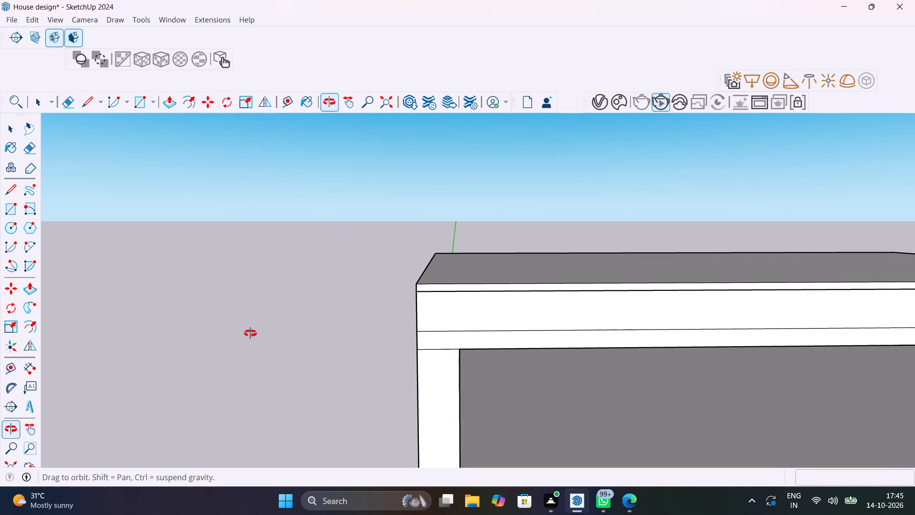
middle_click_drag(250, 333, 156, 327)
scroll(368, 345, "down", 8)
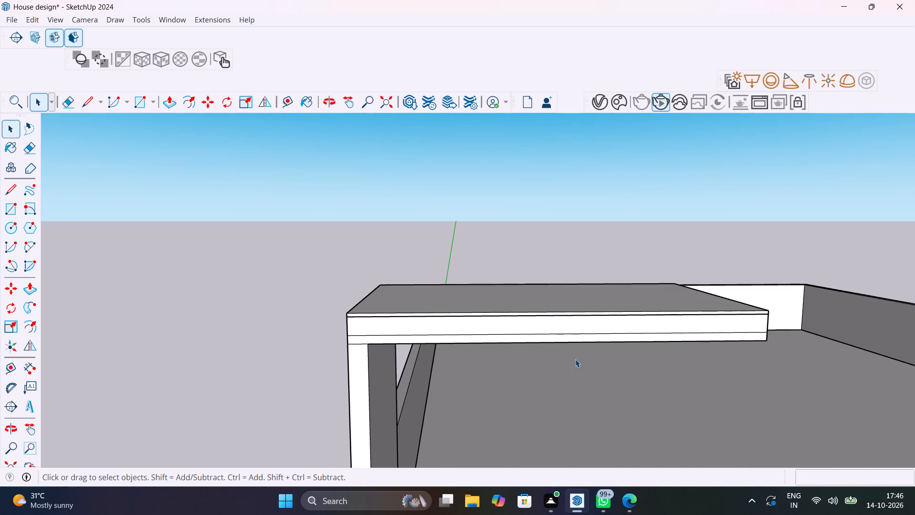
scroll(499, 320, "up", 10)
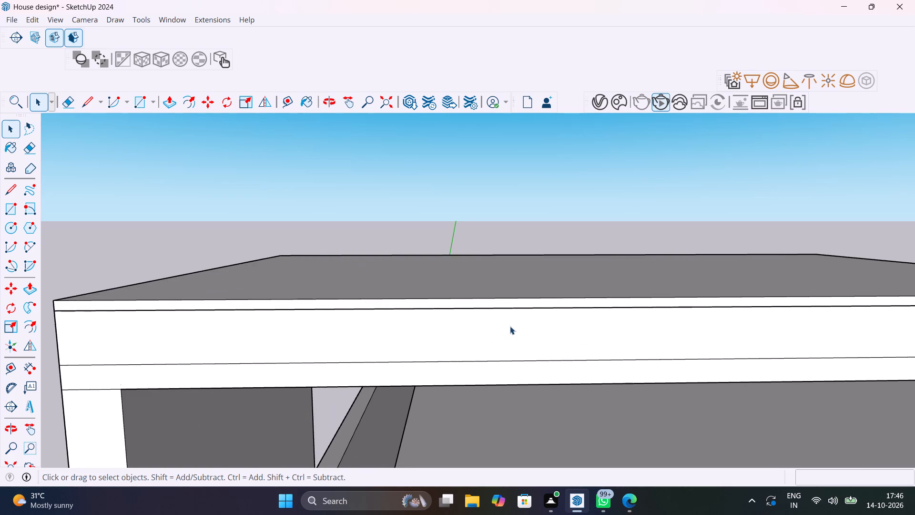
scroll(510, 326, "down", 17)
middle_click_drag(523, 343, 490, 308)
scroll(490, 311, "down", 3)
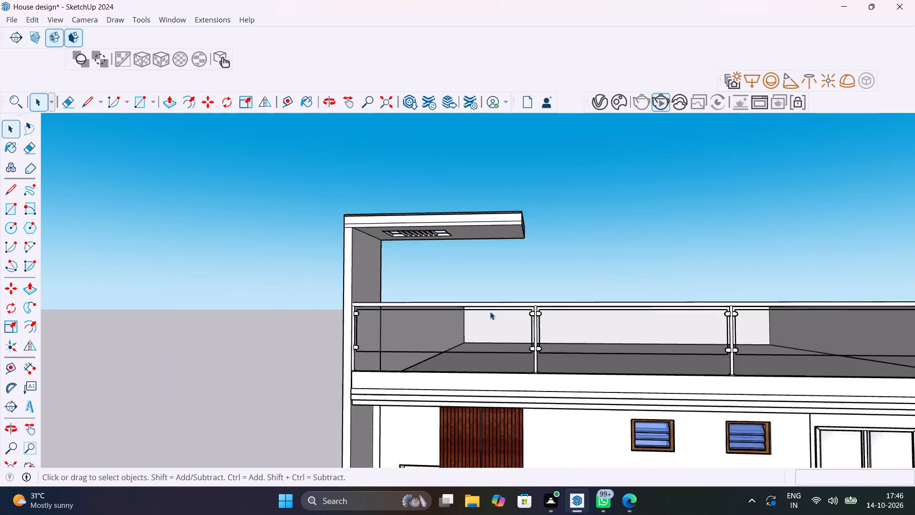
scroll(490, 311, "down", 2)
middle_click_drag(349, 353, 266, 282, "shift")
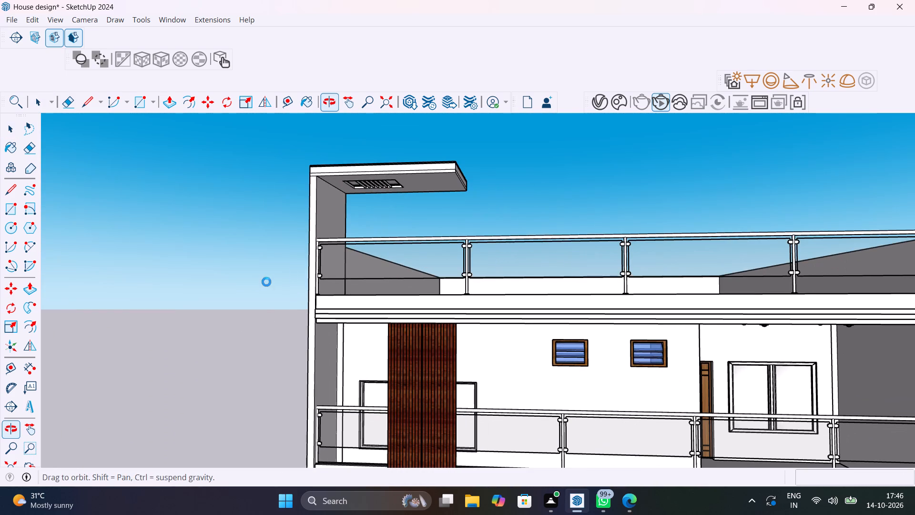
scroll(271, 319, "down", 5)
middle_click_drag(302, 334, 325, 255, "shift")
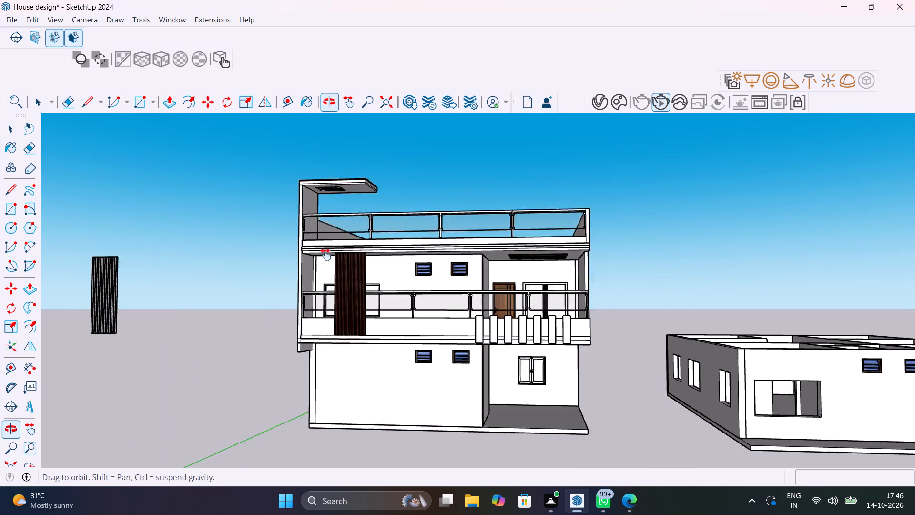
middle_click_drag(325, 255, 398, 297, "shift")
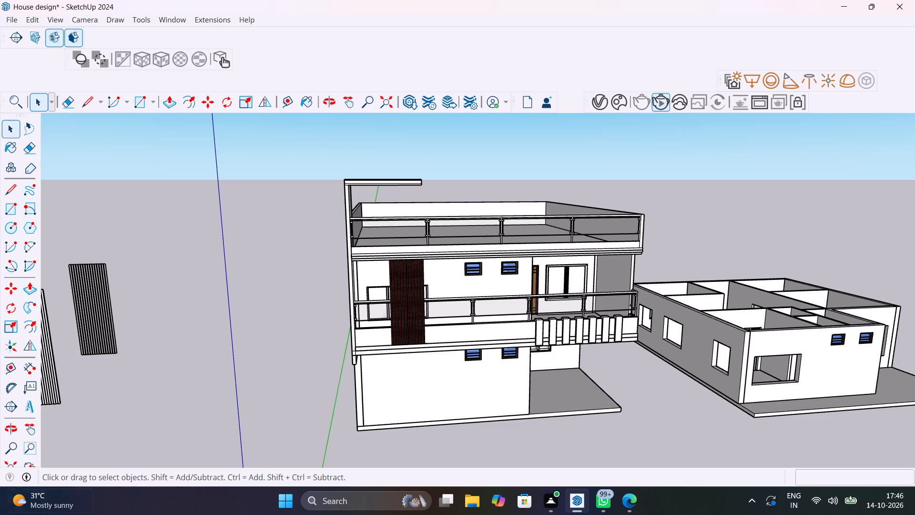
scroll(352, 385, "down", 4)
middle_click_drag(300, 355, 238, 448, "shift")
Place a guide about 5 5/8" in from the free end edge of the canopy's underside, and a second 1' further in.
scroll(353, 297, "up", 7)
middle_click_drag(373, 268, 373, 266)
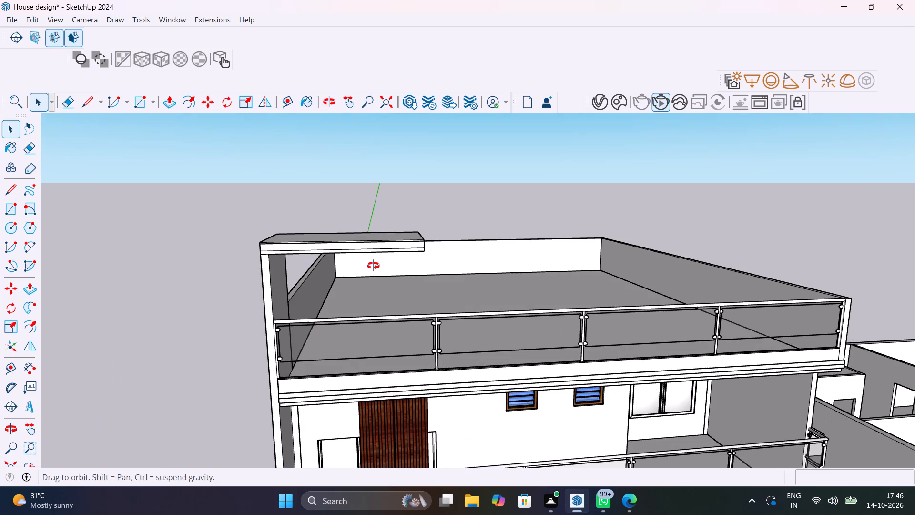
middle_click_drag(373, 266, 380, 278)
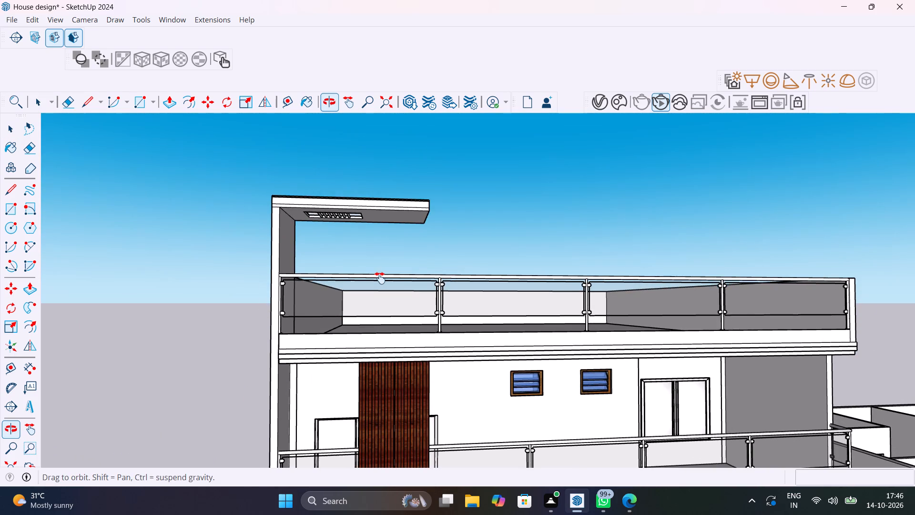
middle_click_drag(380, 278, 401, 244)
scroll(440, 213, "up", 8)
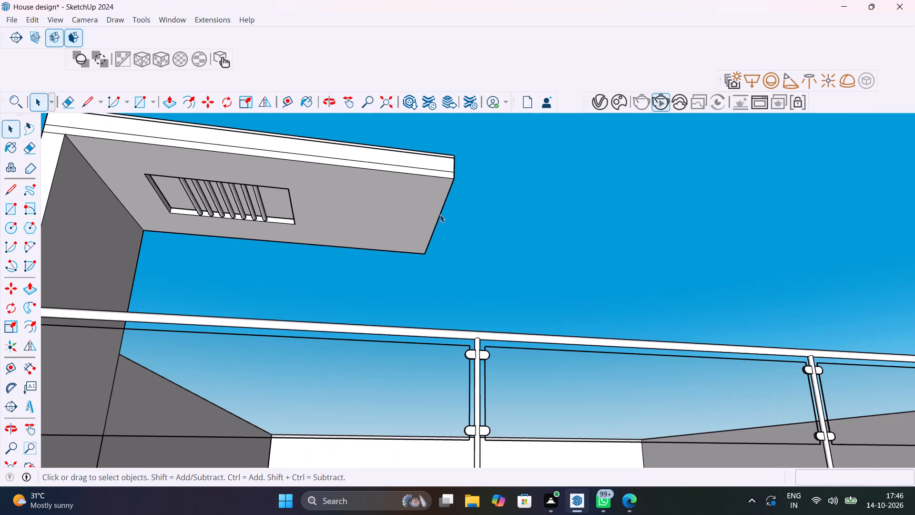
middle_click_drag(440, 214, 447, 276)
scroll(446, 278, "up", 5)
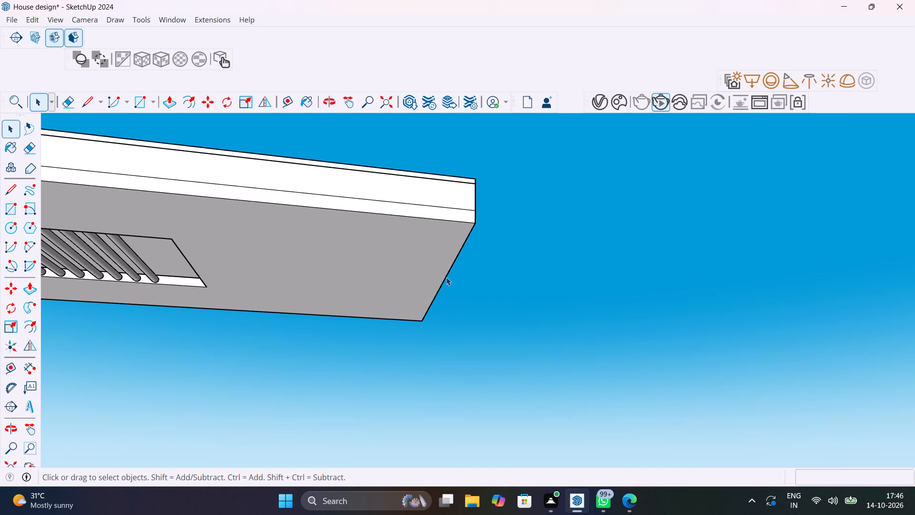
key("t")
left_click(446, 277)
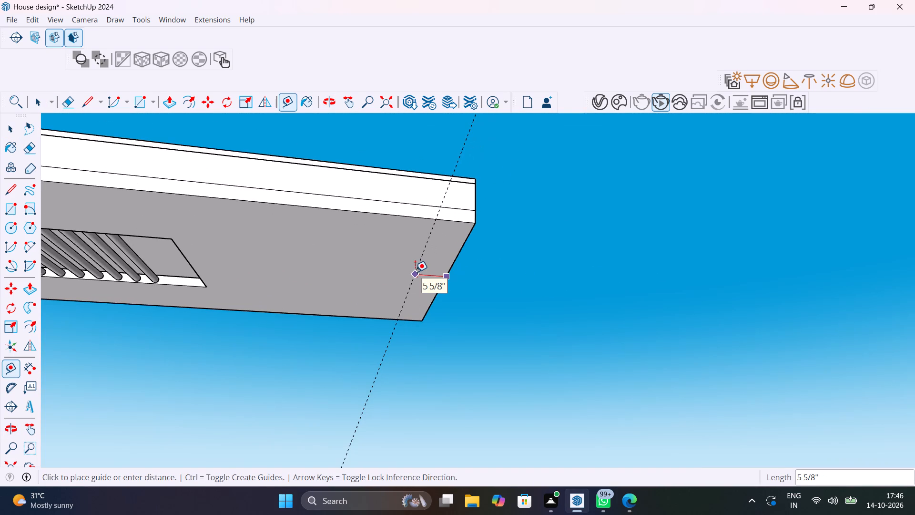
left_click(415, 272)
left_click(415, 272)
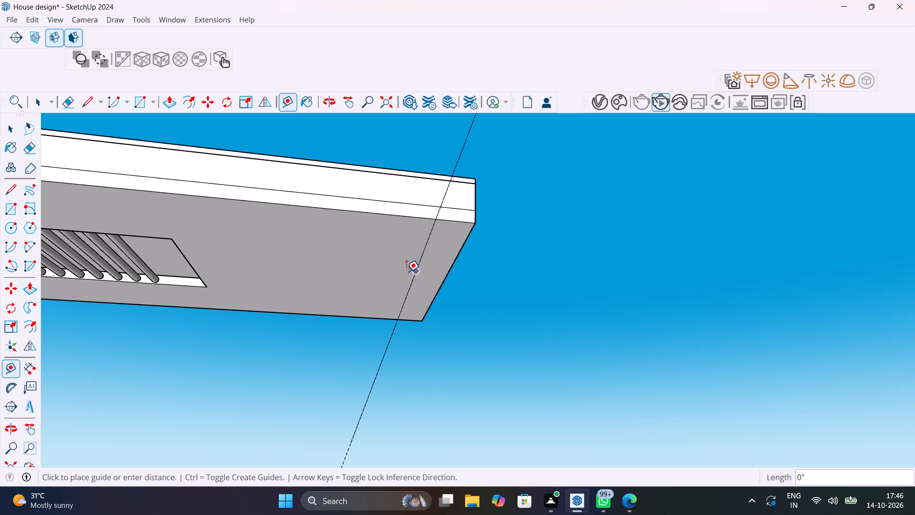
type("1'")
key("Return")
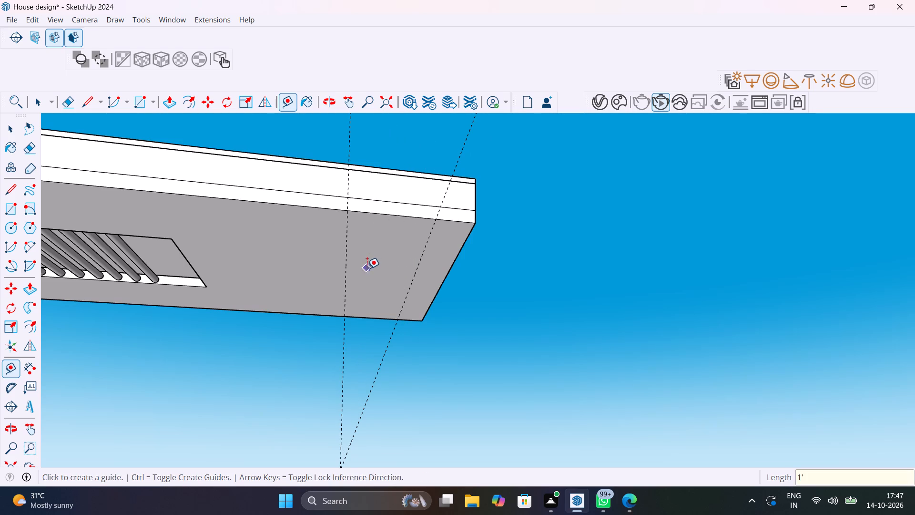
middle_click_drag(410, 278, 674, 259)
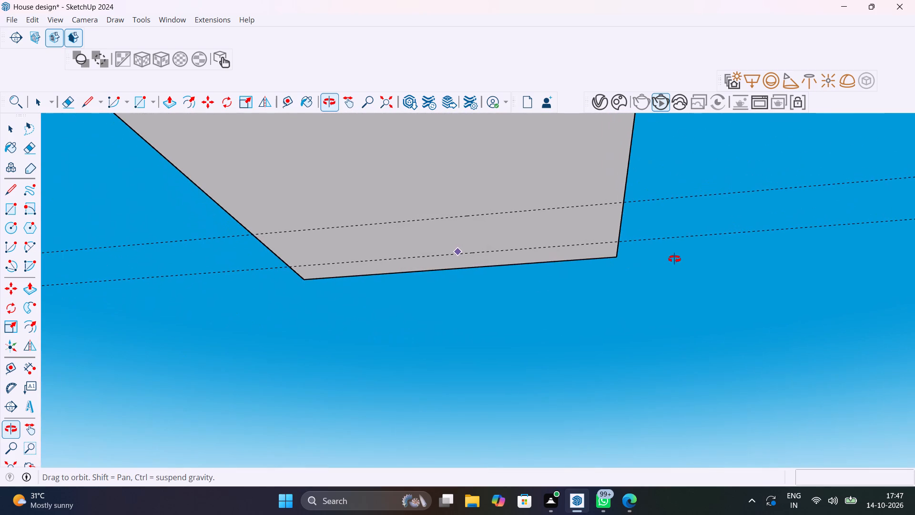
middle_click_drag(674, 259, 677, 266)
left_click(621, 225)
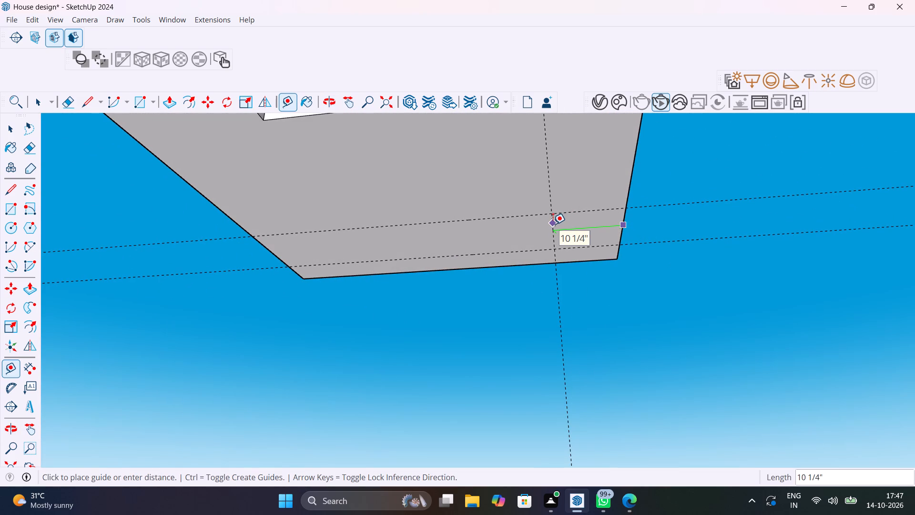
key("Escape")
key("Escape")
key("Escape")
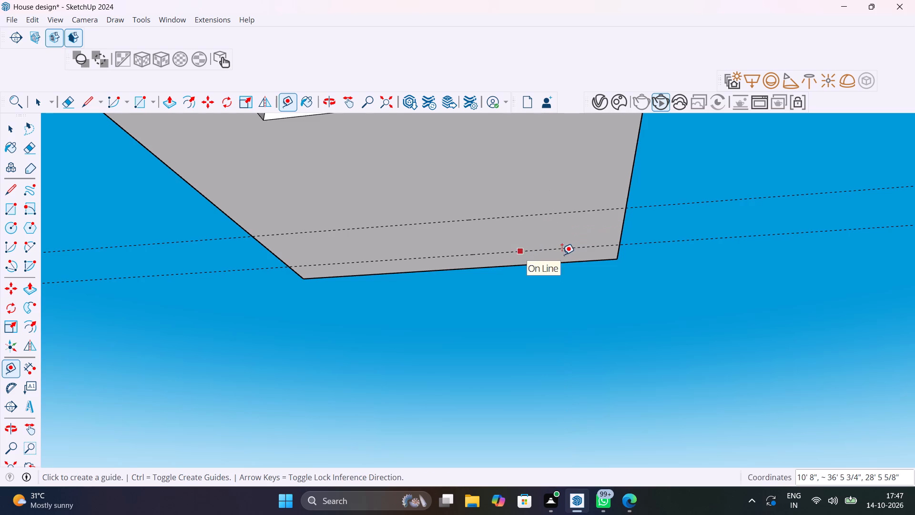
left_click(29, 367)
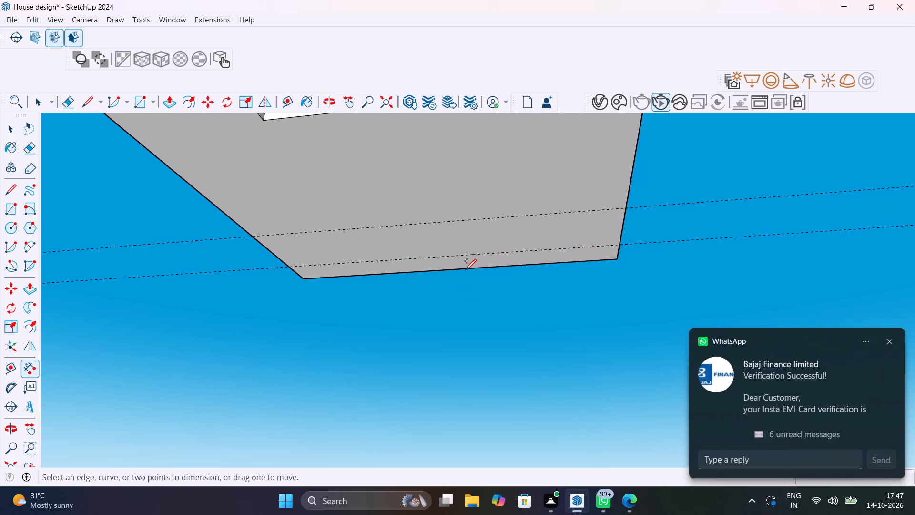
Draw a line about 1' 5 11/16" long from the midpoint of the canopy underside's end edge to the inner guide.
key("l")
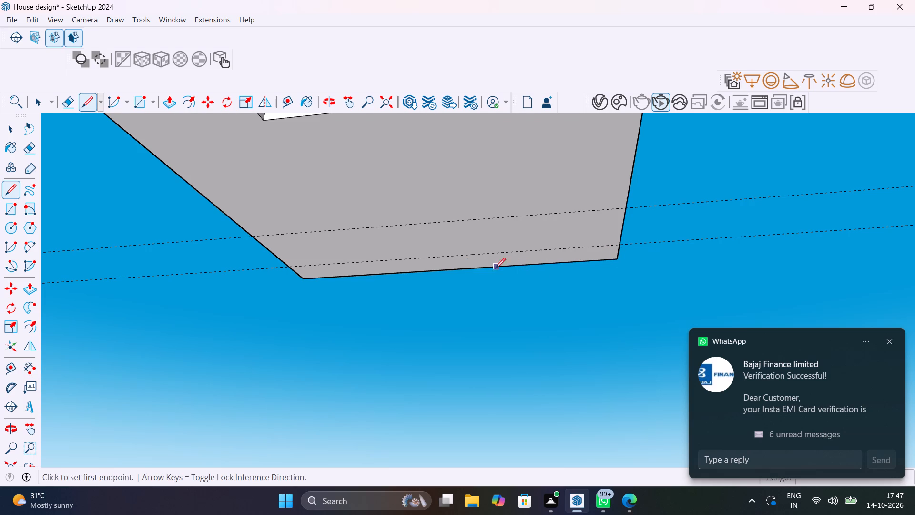
left_click(456, 268)
scroll(442, 223, "up", 5)
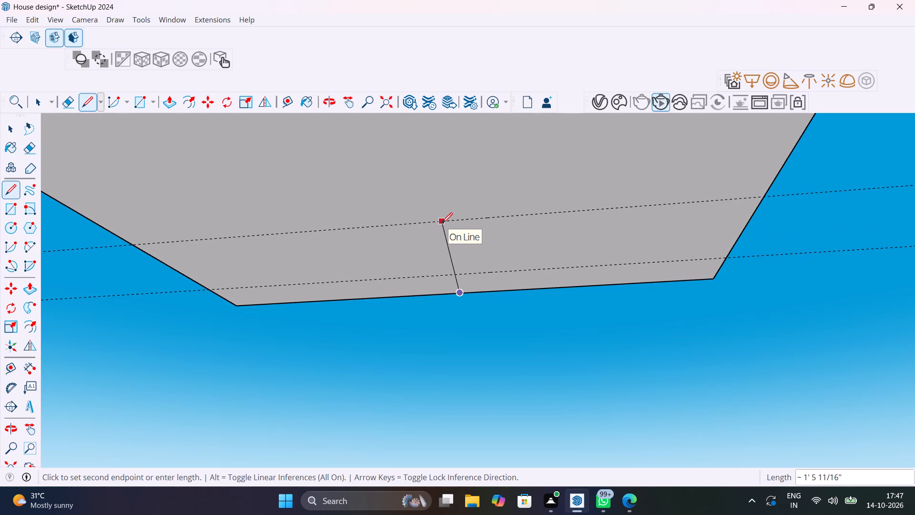
left_click(442, 223)
middle_click_drag(448, 246, 487, 224)
scroll(487, 224, "up", 1)
key("space")
Measure the length of the canopy underside's end edge with the Dimension tool, without placing the dimension.
left_click(34, 364)
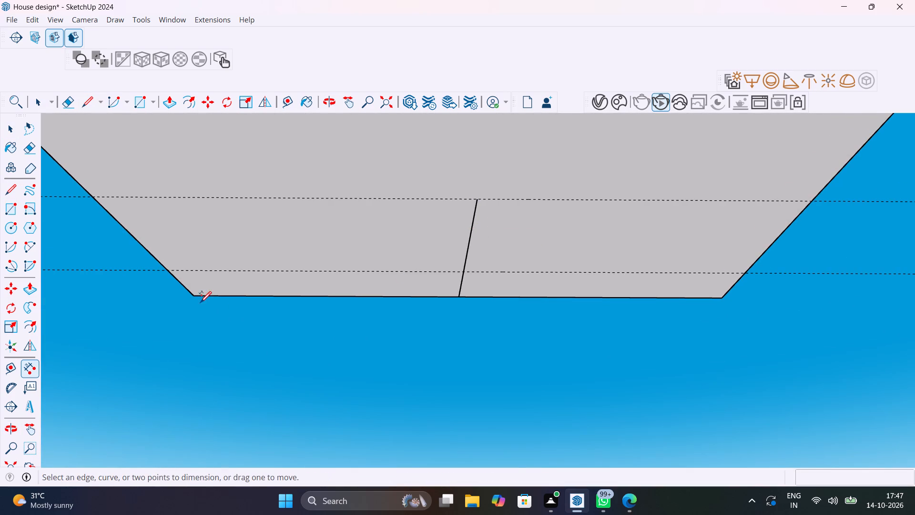
left_click(195, 297)
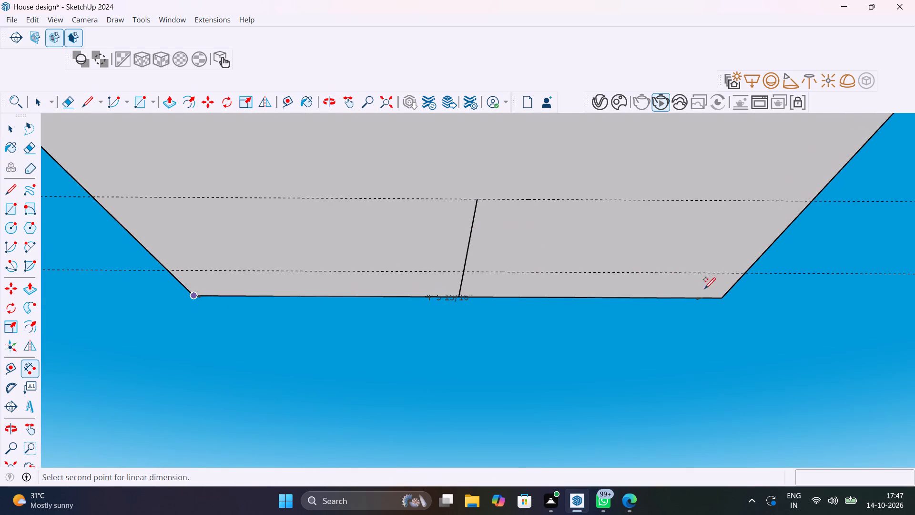
left_click(722, 297)
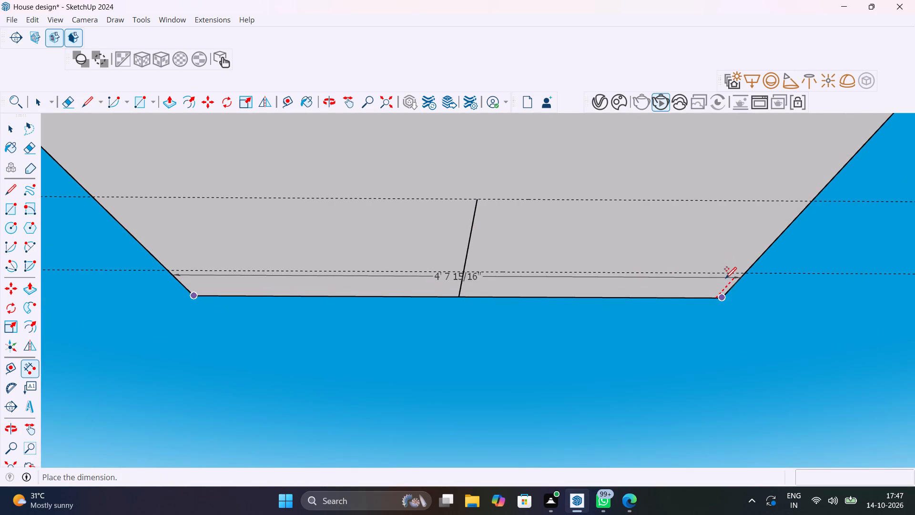
key("Escape")
key("space")
Place two guides on the canopy's underside, 2' to either side of the short centre line.
type("T")
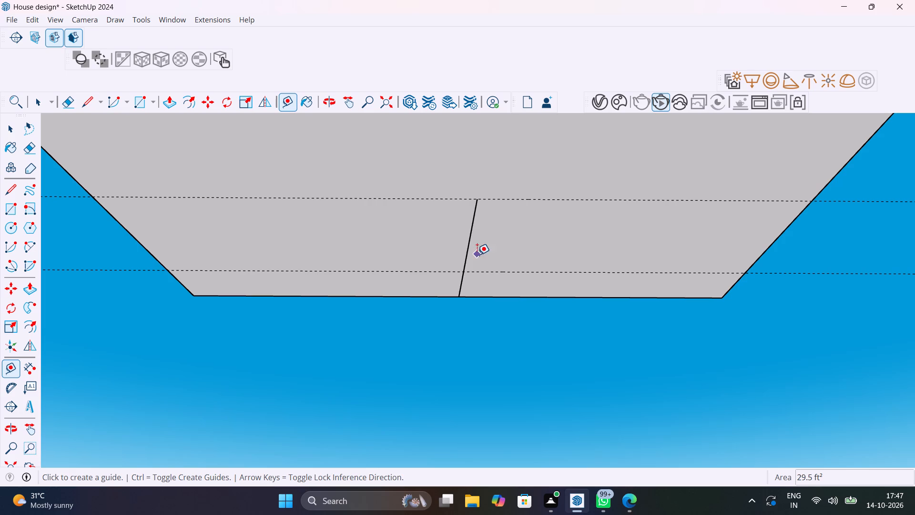
left_click(478, 255)
key("Escape")
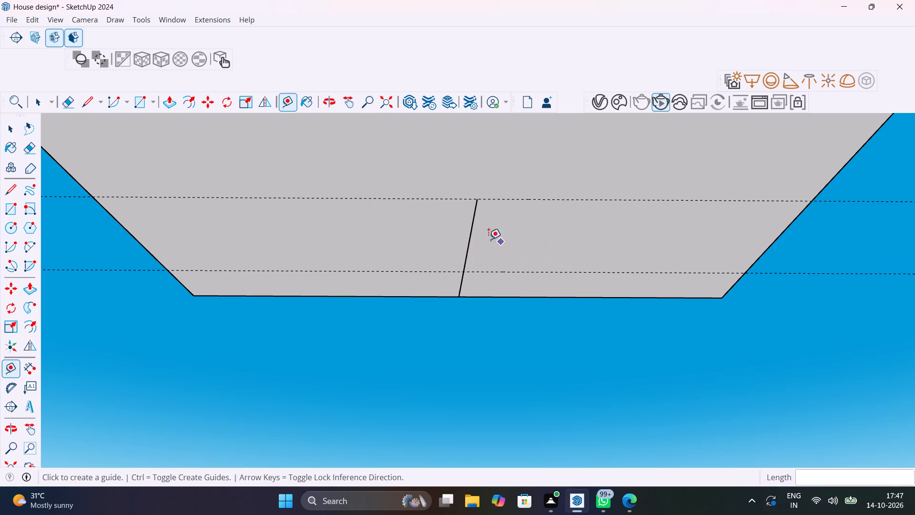
left_click(470, 231)
type("2'")
key("Return")
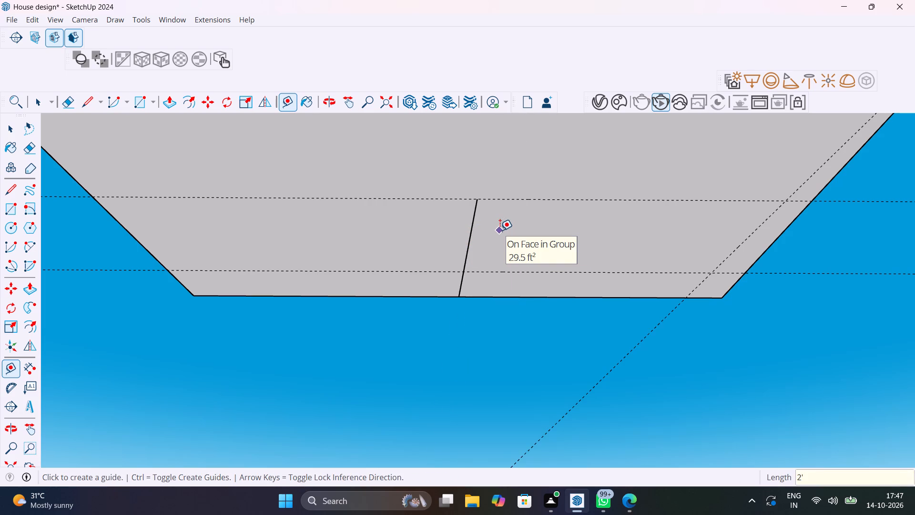
left_click(470, 230)
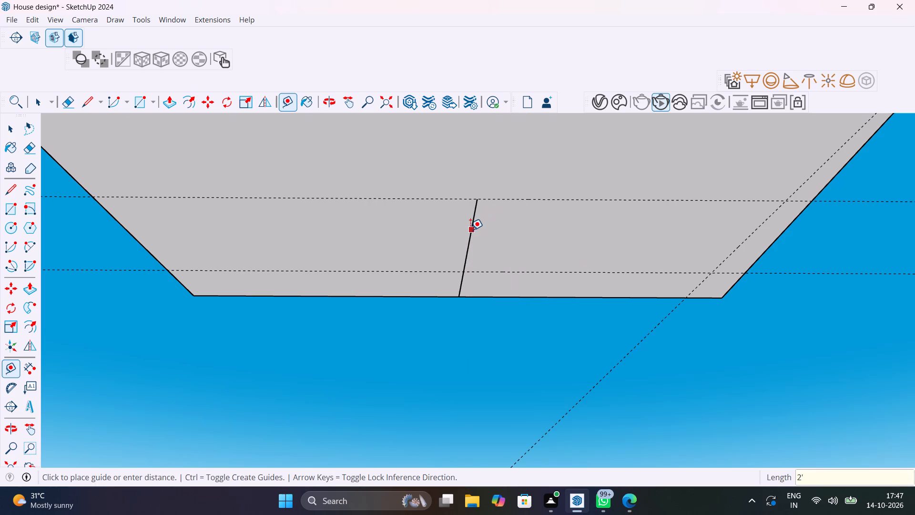
type("2'")
key("Return")
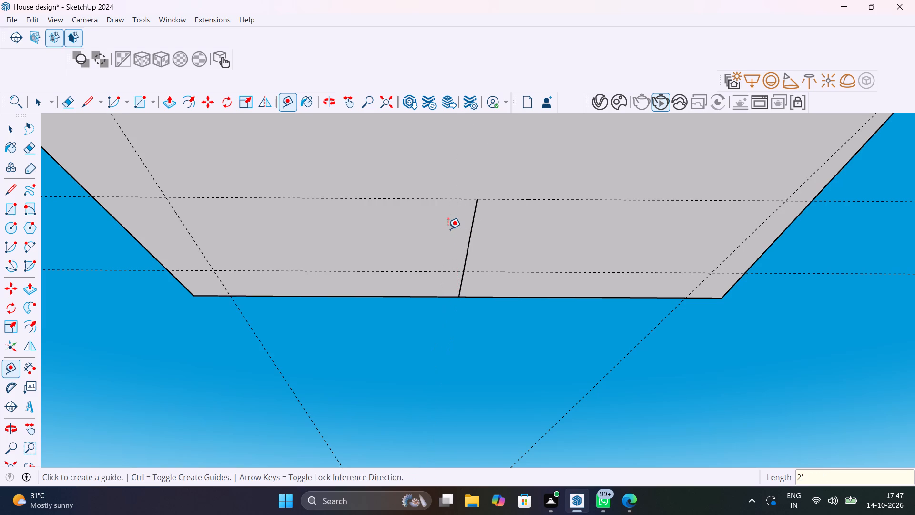
Delete the short centre line on the canopy's underside.
key("space")
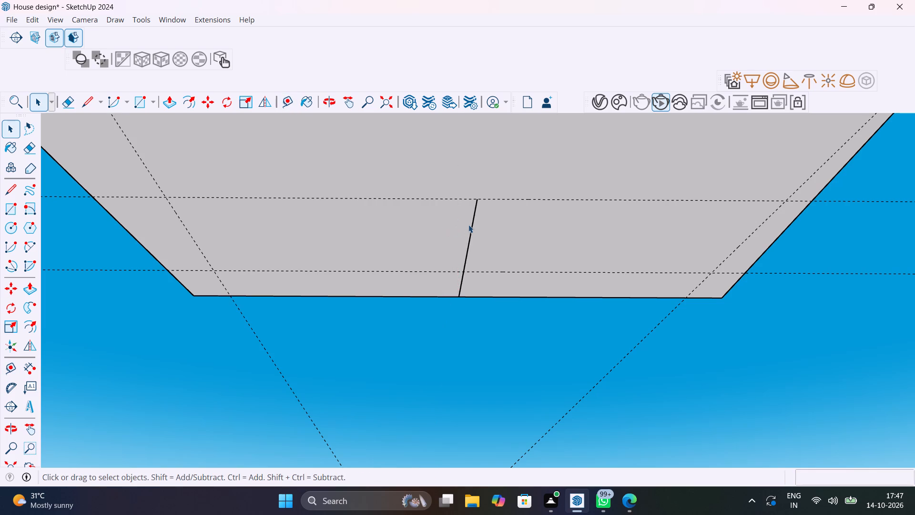
left_click(470, 230)
key("Delete")
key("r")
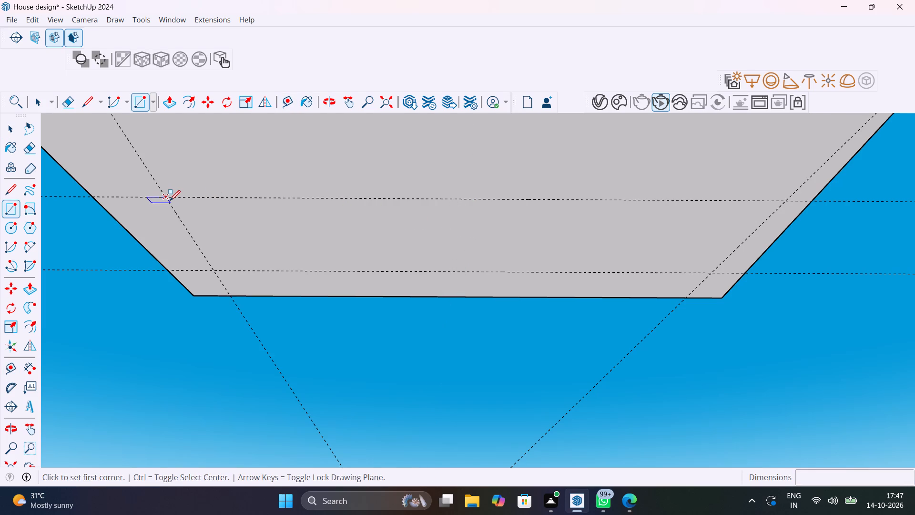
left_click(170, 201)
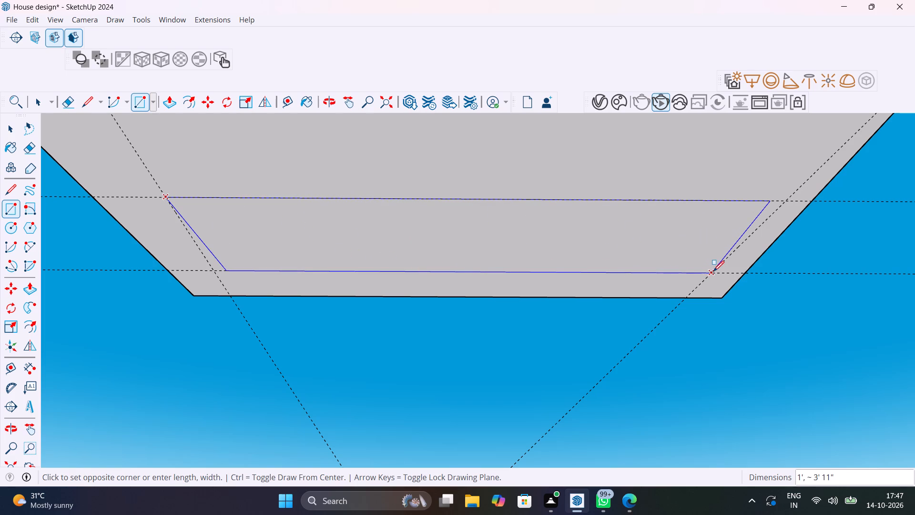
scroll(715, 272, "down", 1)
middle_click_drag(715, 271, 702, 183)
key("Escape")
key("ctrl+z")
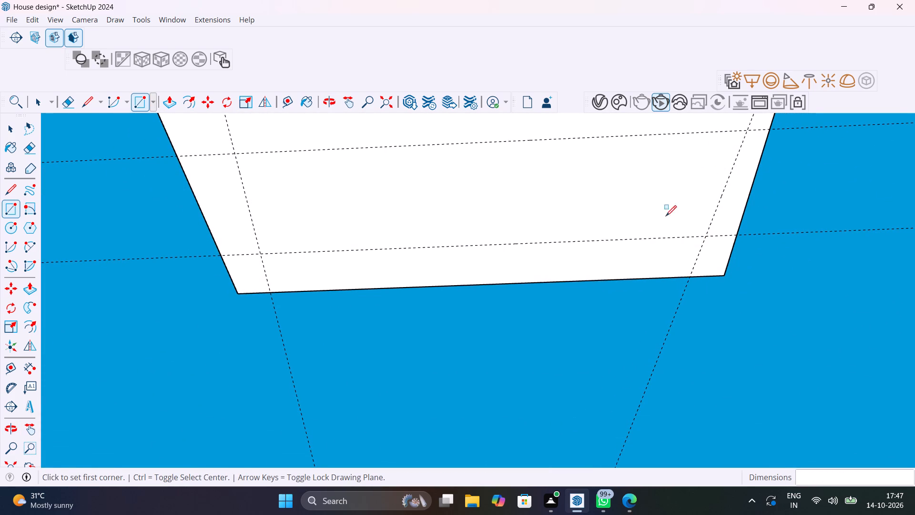
Delete the two lengthwise guides near the long edges of the canopy's underside.
scroll(624, 240, "down", 15)
left_click(11, 465)
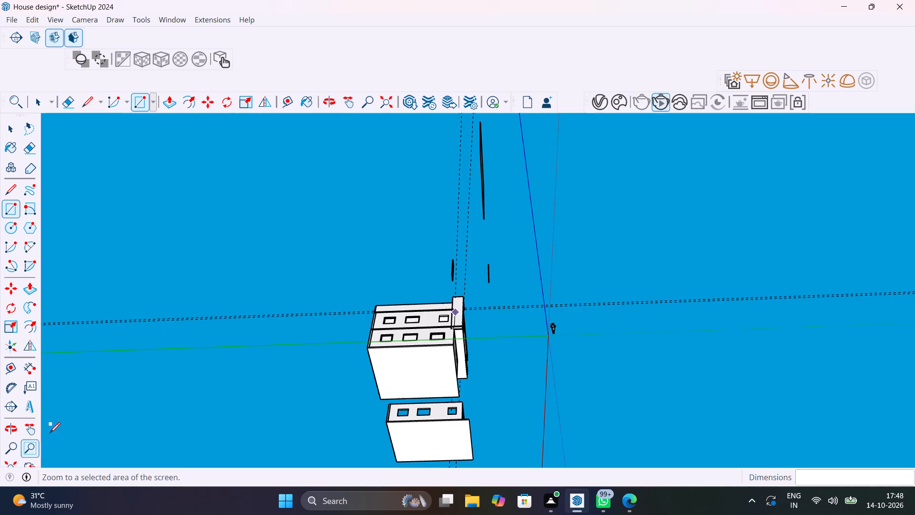
middle_click_drag(419, 400, 423, 514)
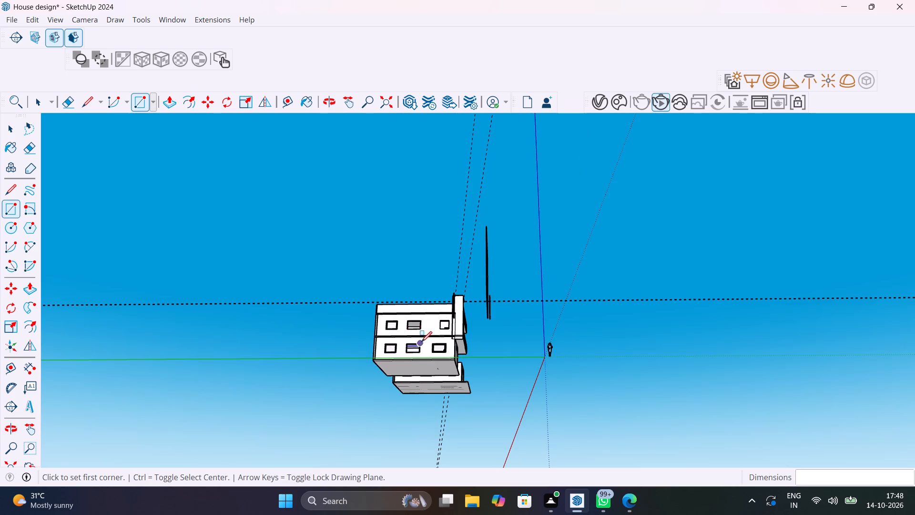
middle_click_drag(424, 346, 452, 447)
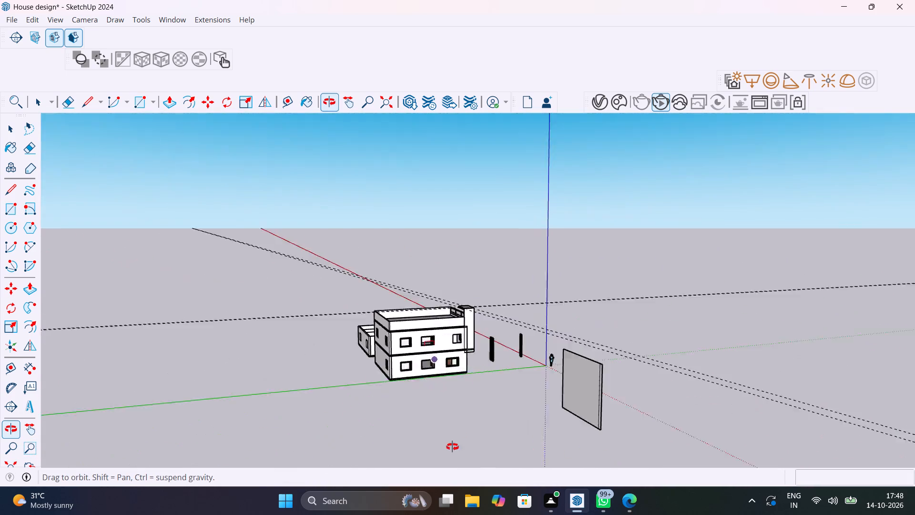
middle_click_drag(452, 447, 299, 263)
middle_click_drag(383, 301, 405, 205)
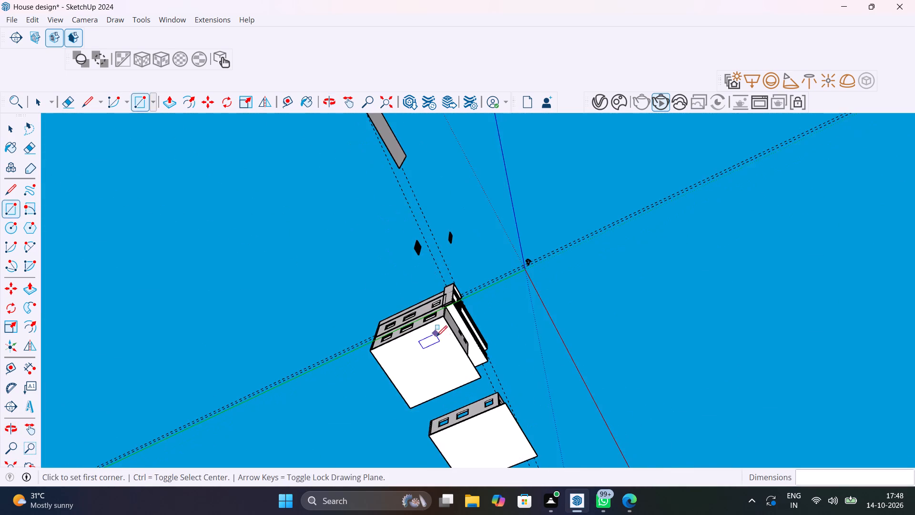
middle_click_drag(436, 324, 443, 162)
scroll(443, 163, "up", 1)
middle_click_drag(470, 300, 428, 166)
scroll(478, 336, "up", 8)
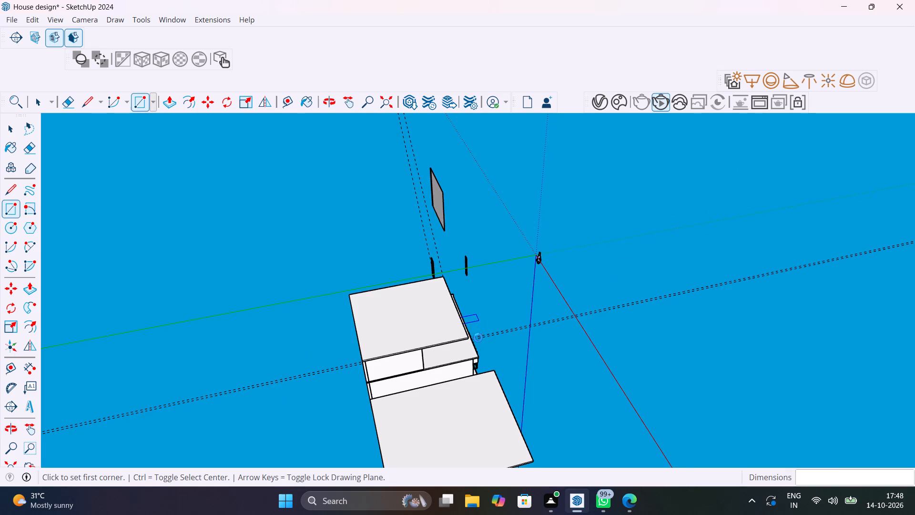
scroll(478, 338, "up", 3)
key("space")
middle_click_drag(500, 342, 211, 309)
scroll(211, 309, "up", 1)
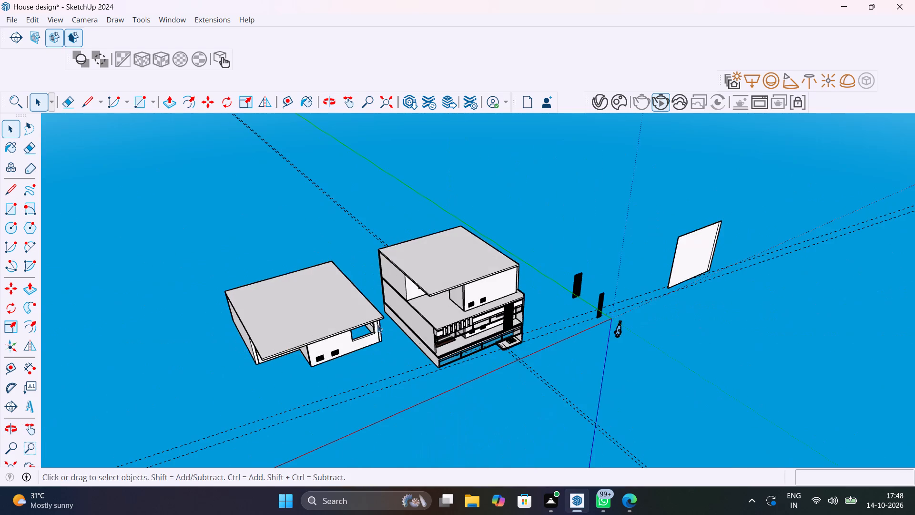
scroll(537, 352, "up", 20)
scroll(537, 352, "up", 13)
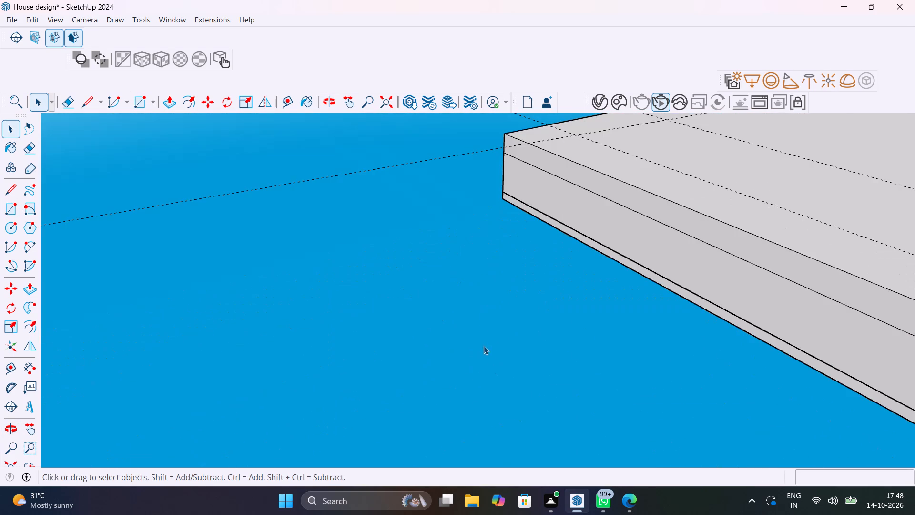
scroll(530, 346, "down", 6)
middle_click_drag(551, 349, 353, 348)
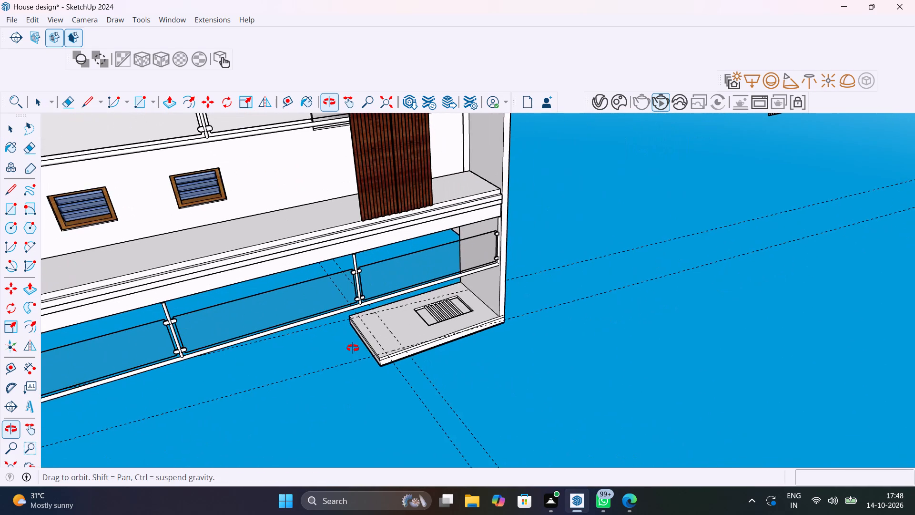
middle_click_drag(353, 348, 372, 318)
scroll(383, 330, "up", 9)
middle_click_drag(382, 331, 347, 373)
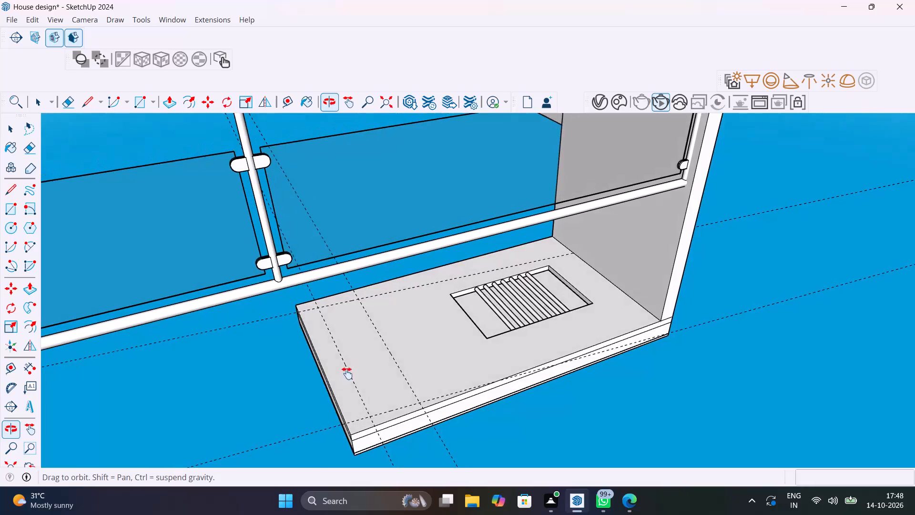
middle_click_drag(347, 373, 307, 388)
left_click(340, 427)
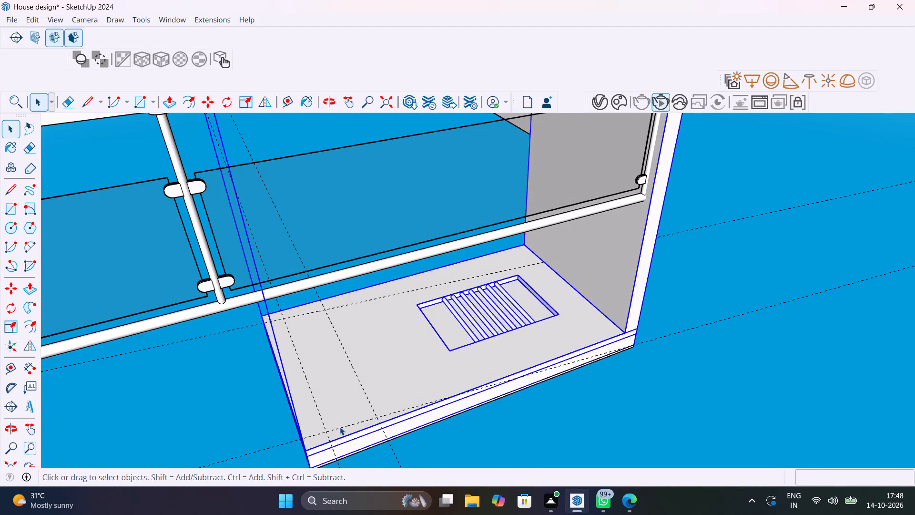
left_click(586, 422)
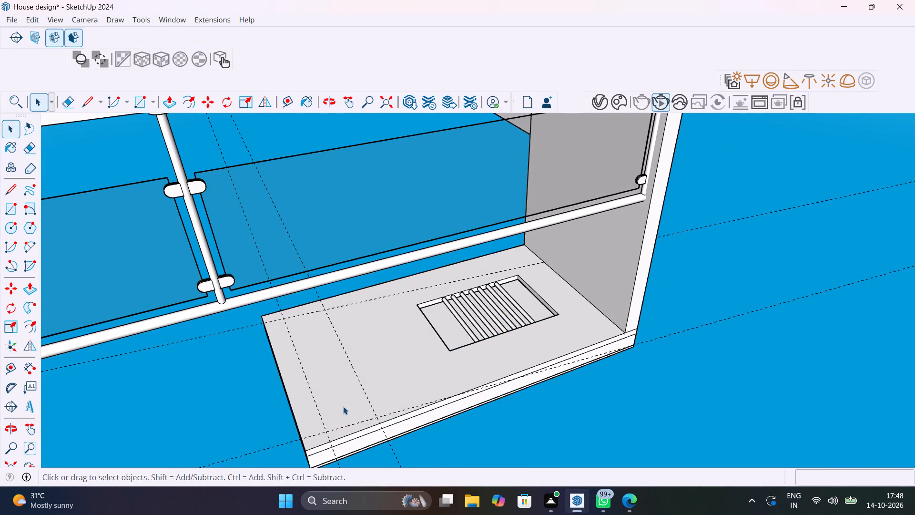
left_click(352, 423)
left_click(352, 423)
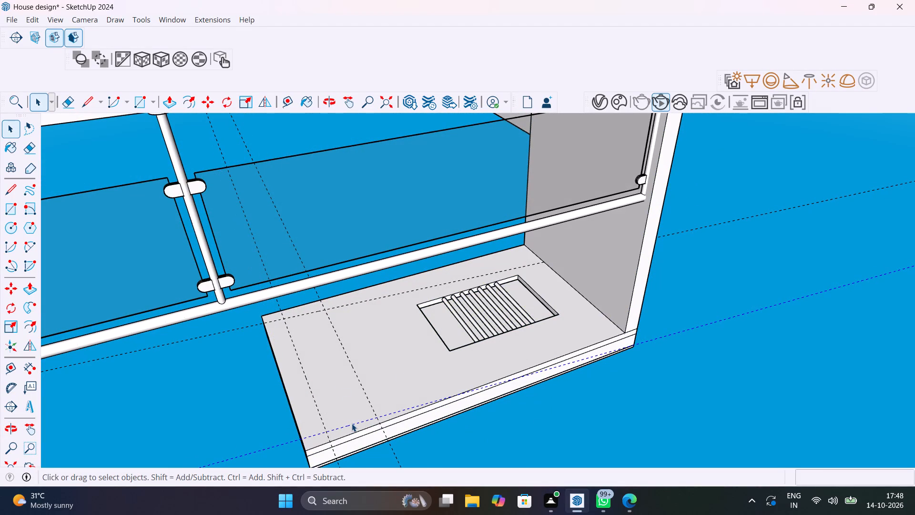
key("Delete")
left_click(314, 311)
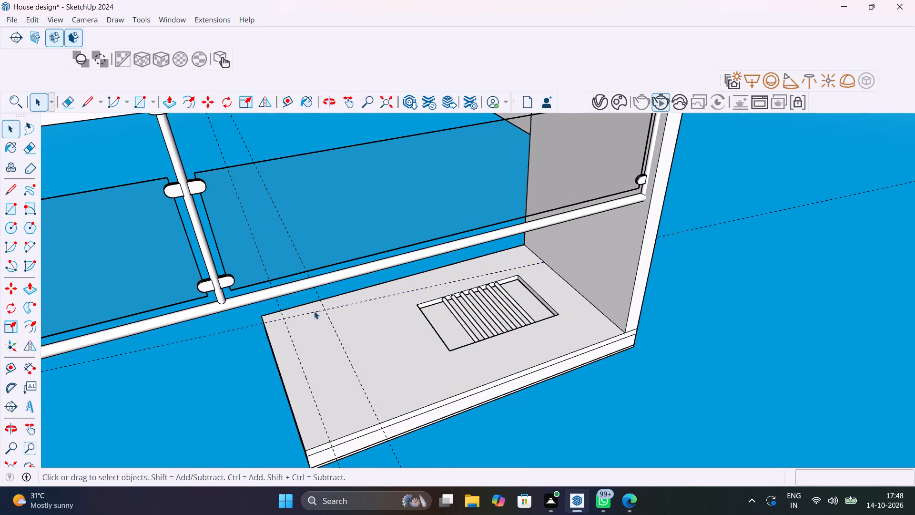
key("Delete")
Draw a short centre line from the midpoint of the canopy underside's end edge, crossing both cross guides.
middle_click_drag(371, 397, 276, 419)
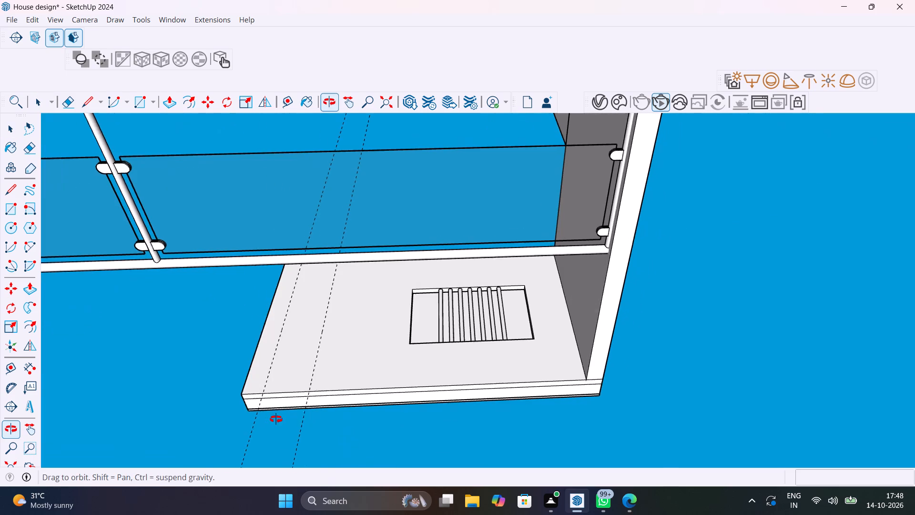
middle_click_drag(276, 419, 296, 444)
scroll(280, 398, "up", 5)
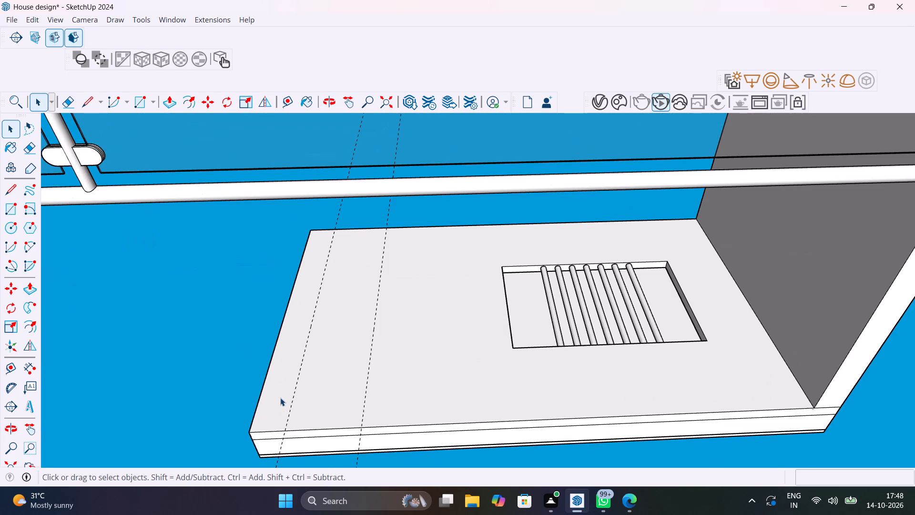
key("l")
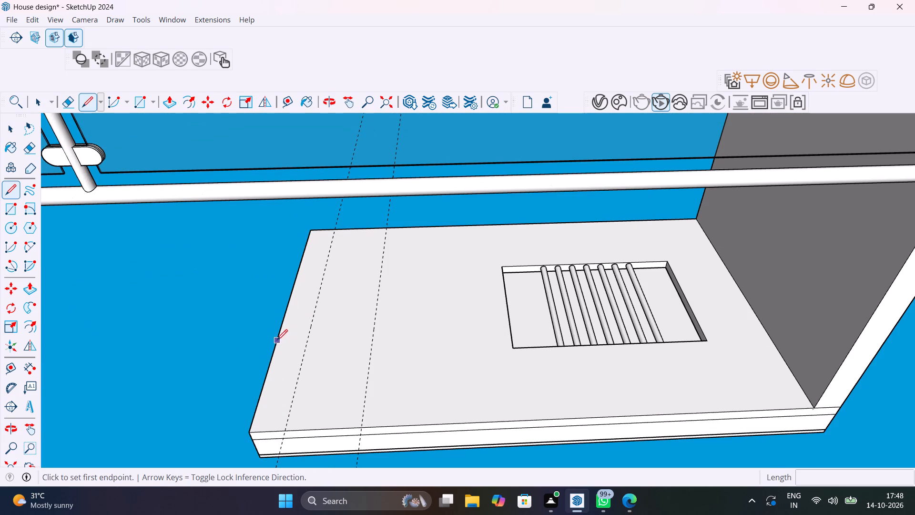
left_click(287, 312)
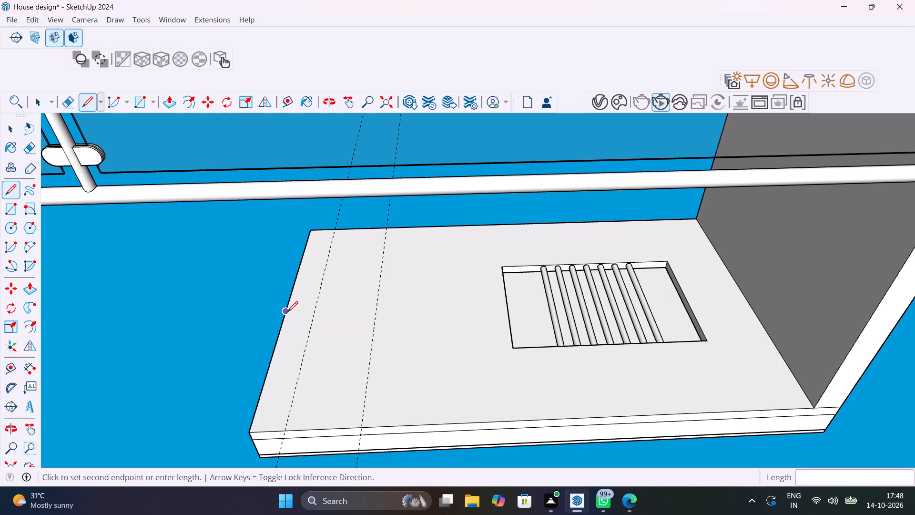
left_click(396, 300)
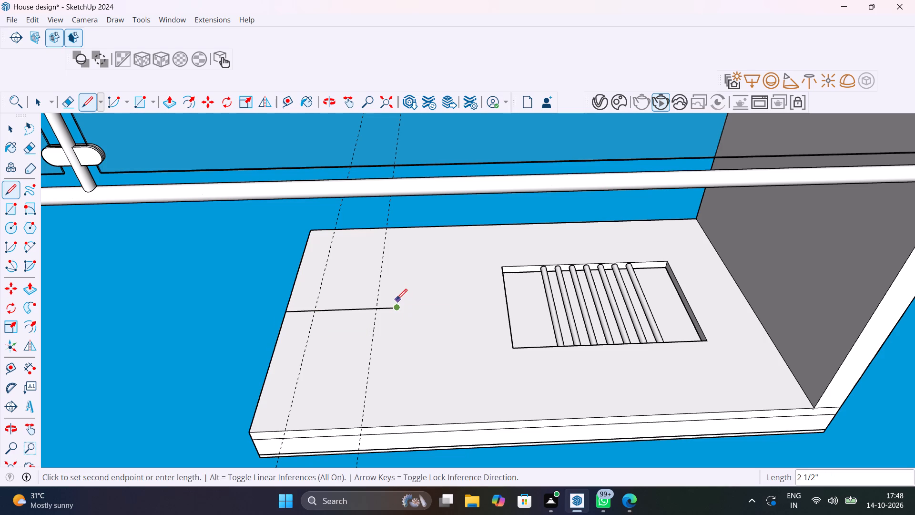
Place two guides on the canopy's underside, 2' to either side of the short centre line.
key("t")
left_click(350, 308)
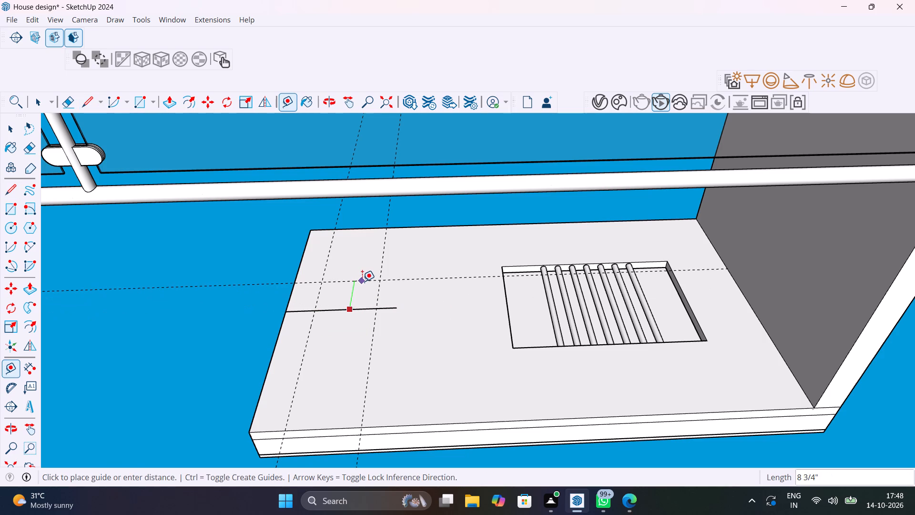
type("2'")
key("Return")
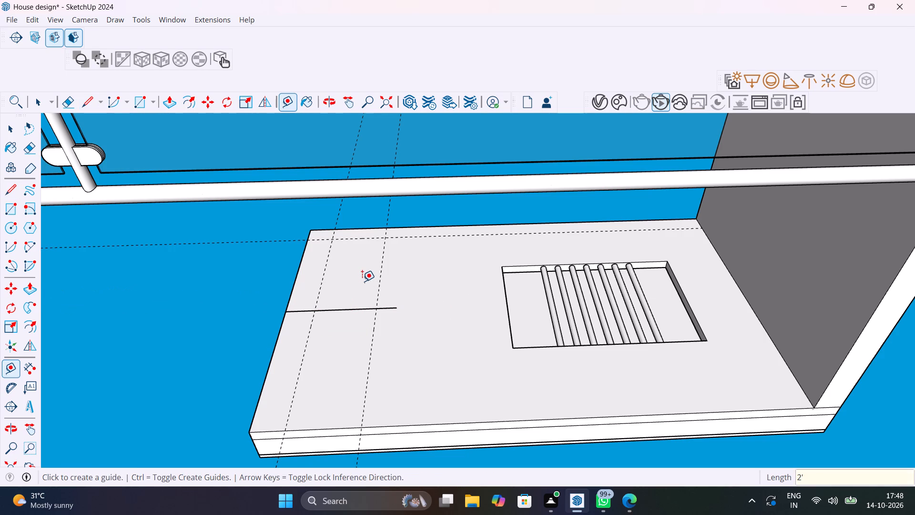
left_click(360, 306)
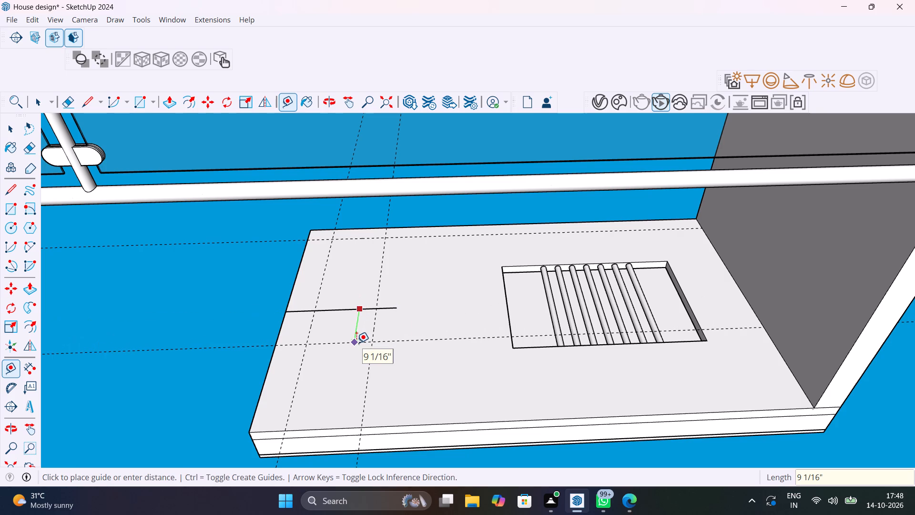
type("2'")
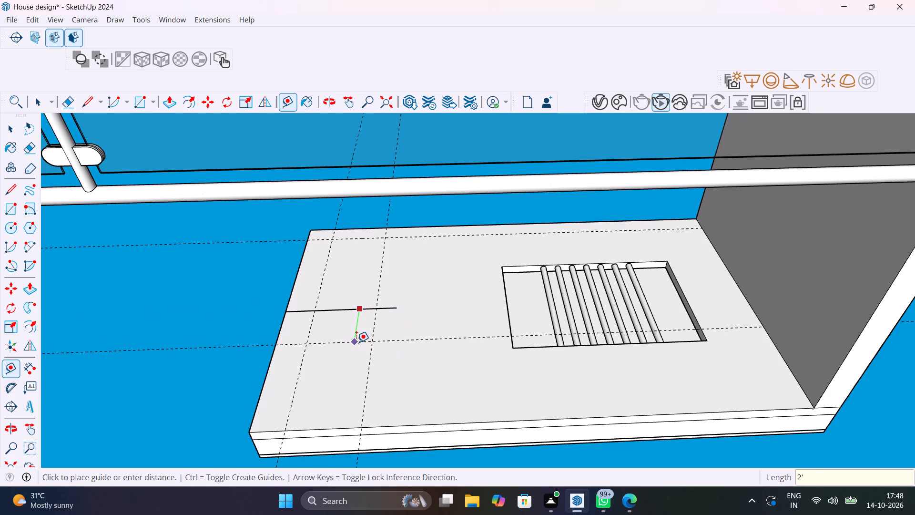
key("Return")
Delete the short centre line on the canopy's underside.
key("space")
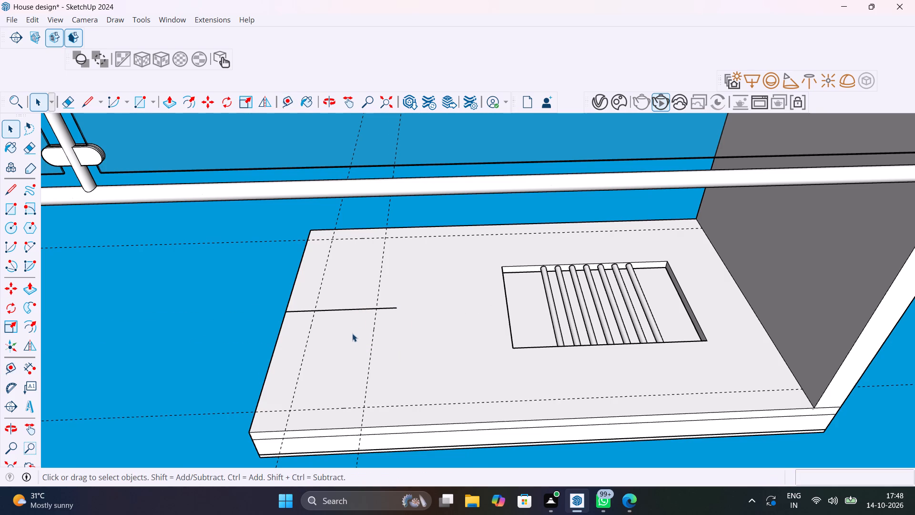
left_click(357, 311)
key("Delete")
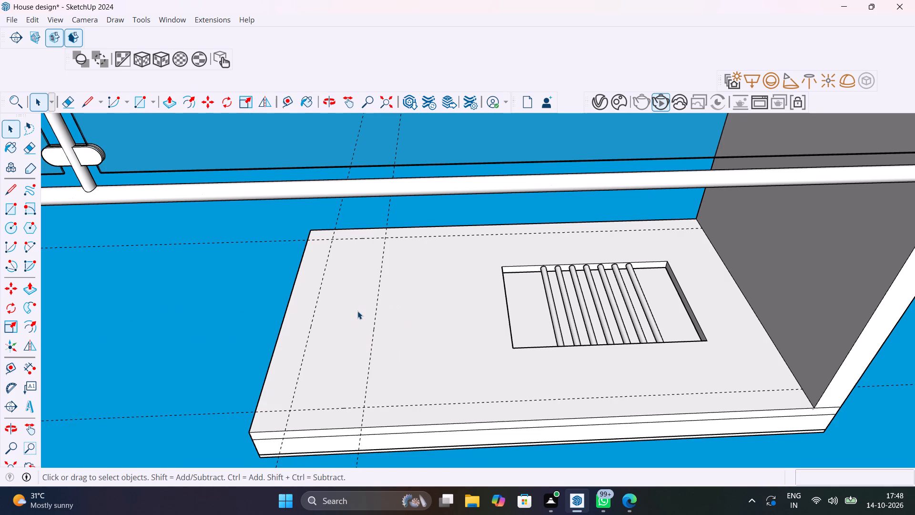
Draw a 1' by 4' rectangle between the four guide intersections on the canopy's underside.
key("r")
left_click(334, 240)
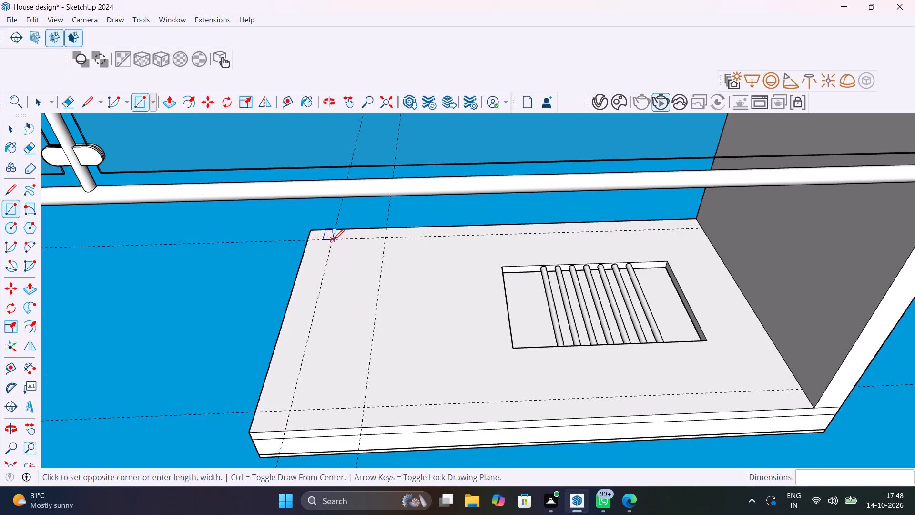
left_click(362, 405)
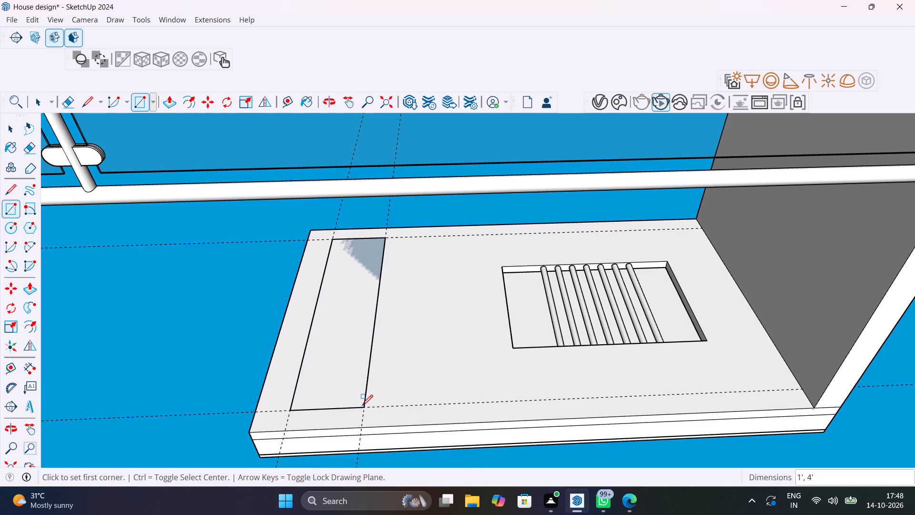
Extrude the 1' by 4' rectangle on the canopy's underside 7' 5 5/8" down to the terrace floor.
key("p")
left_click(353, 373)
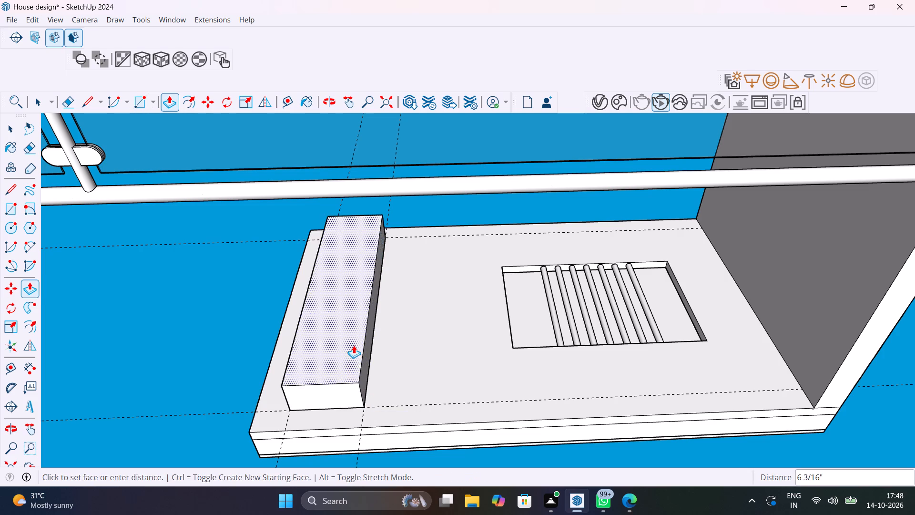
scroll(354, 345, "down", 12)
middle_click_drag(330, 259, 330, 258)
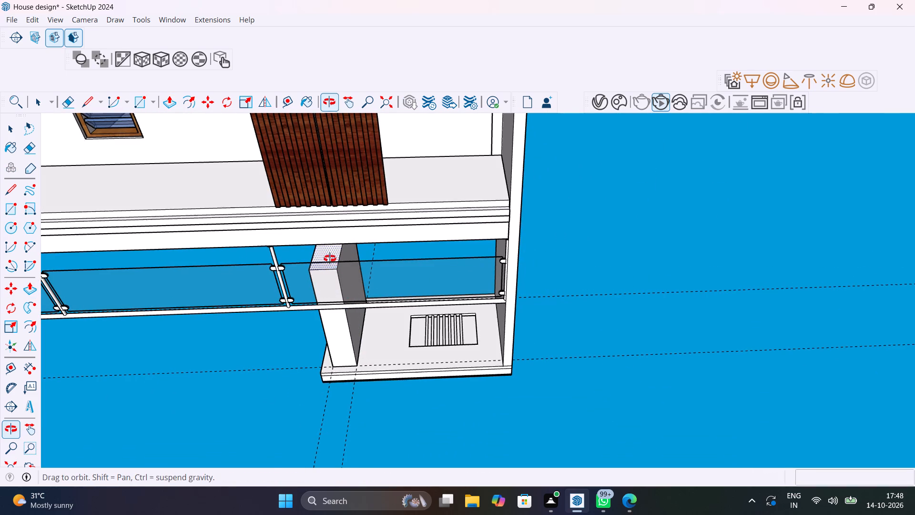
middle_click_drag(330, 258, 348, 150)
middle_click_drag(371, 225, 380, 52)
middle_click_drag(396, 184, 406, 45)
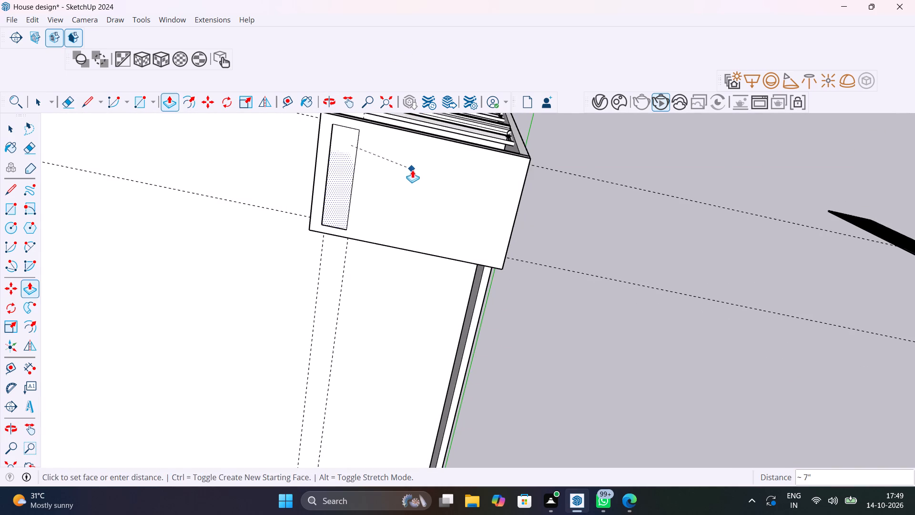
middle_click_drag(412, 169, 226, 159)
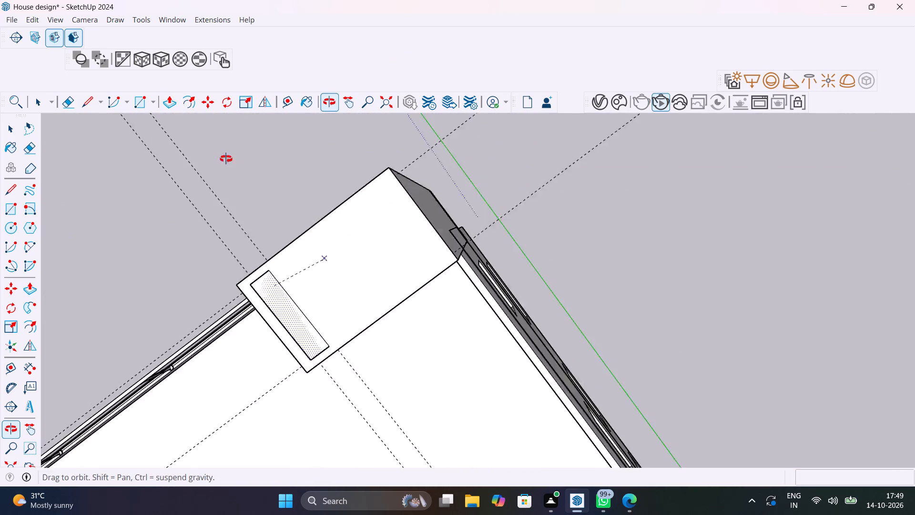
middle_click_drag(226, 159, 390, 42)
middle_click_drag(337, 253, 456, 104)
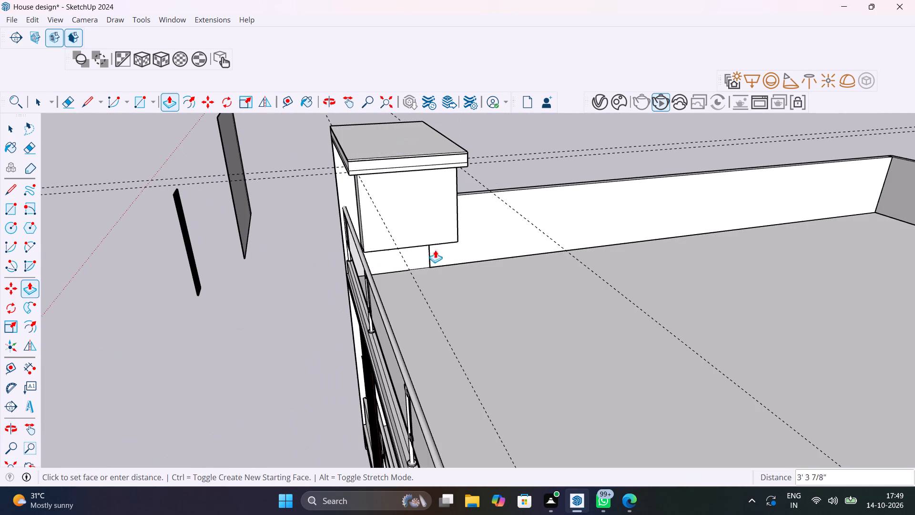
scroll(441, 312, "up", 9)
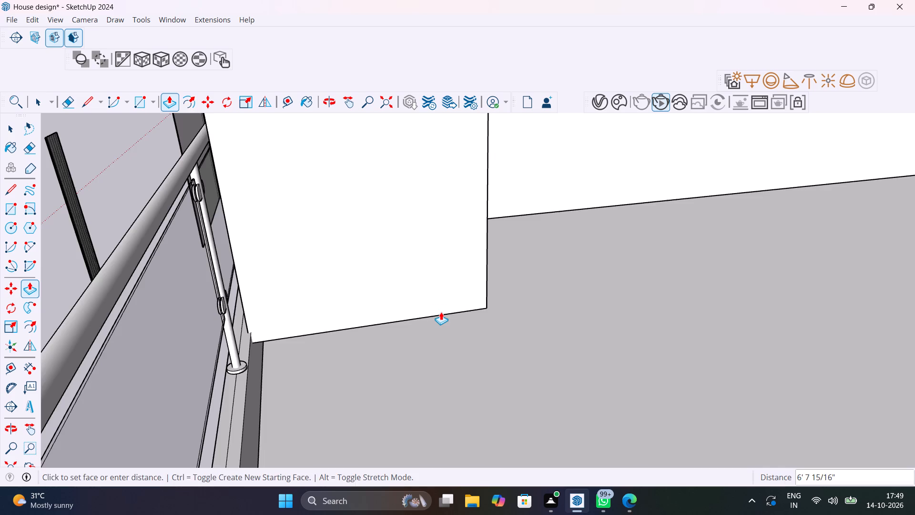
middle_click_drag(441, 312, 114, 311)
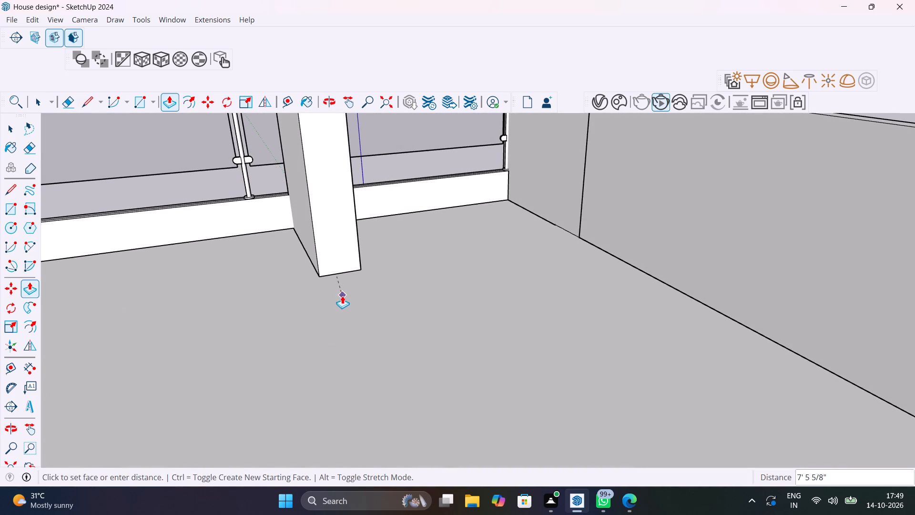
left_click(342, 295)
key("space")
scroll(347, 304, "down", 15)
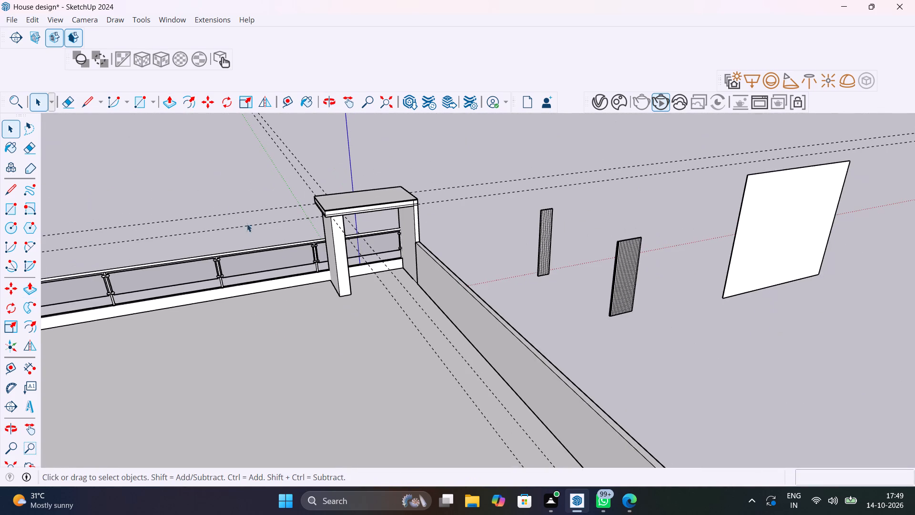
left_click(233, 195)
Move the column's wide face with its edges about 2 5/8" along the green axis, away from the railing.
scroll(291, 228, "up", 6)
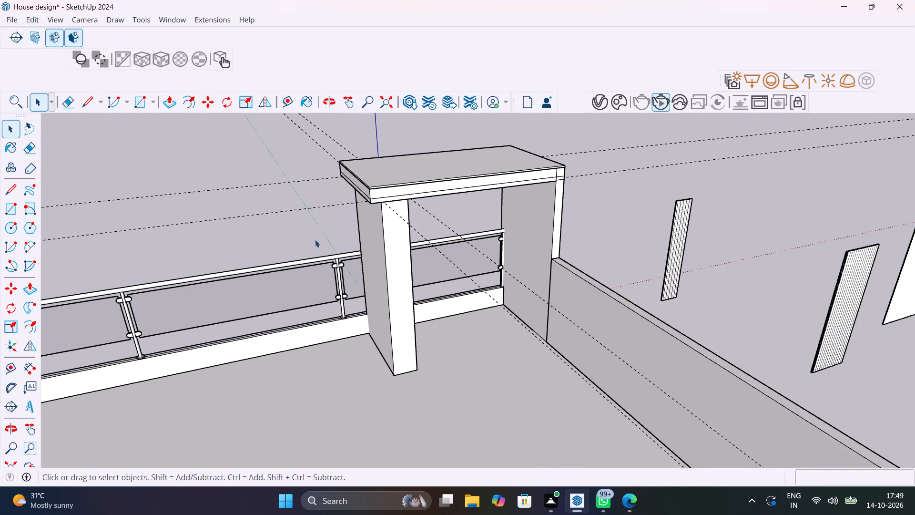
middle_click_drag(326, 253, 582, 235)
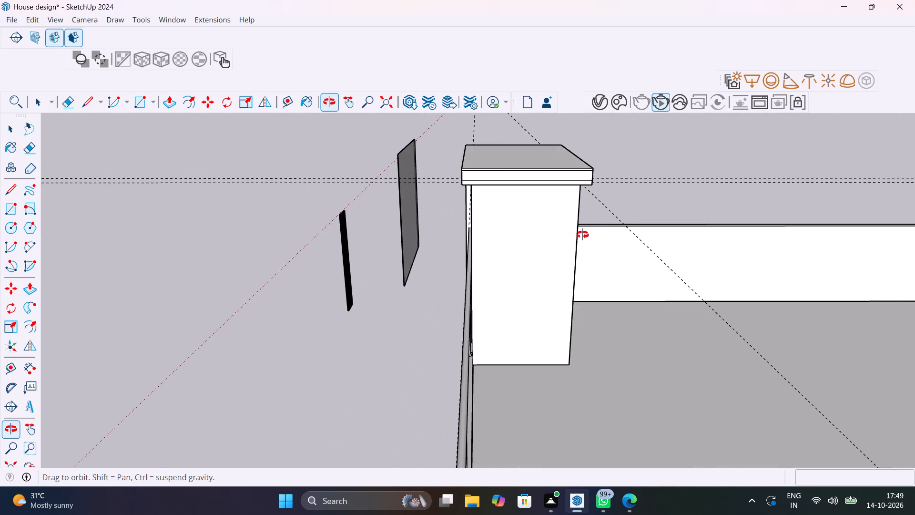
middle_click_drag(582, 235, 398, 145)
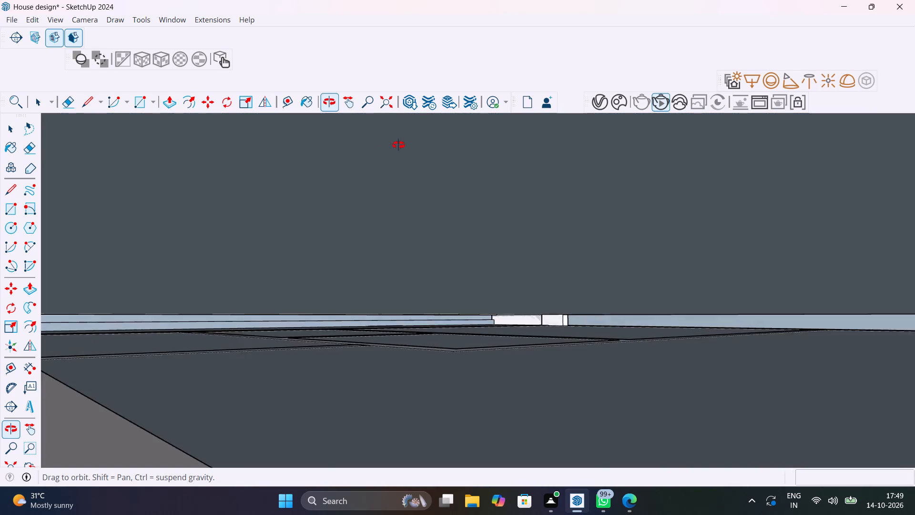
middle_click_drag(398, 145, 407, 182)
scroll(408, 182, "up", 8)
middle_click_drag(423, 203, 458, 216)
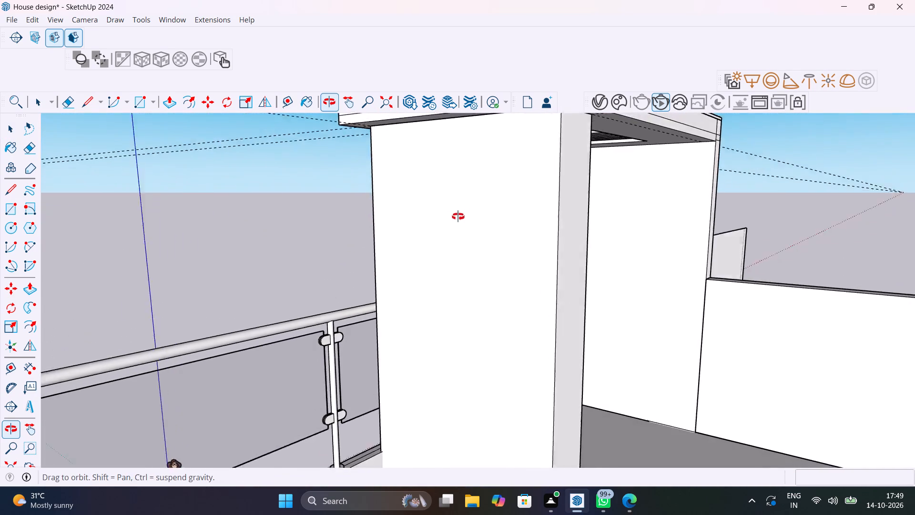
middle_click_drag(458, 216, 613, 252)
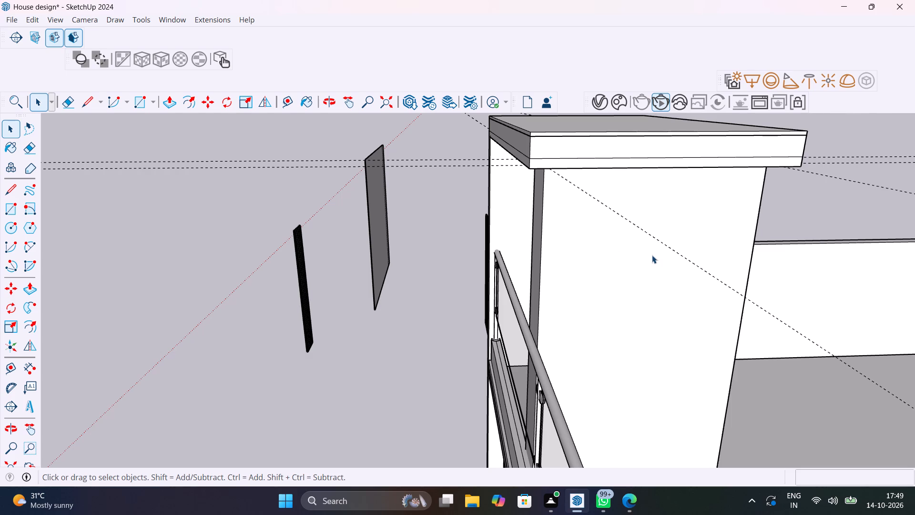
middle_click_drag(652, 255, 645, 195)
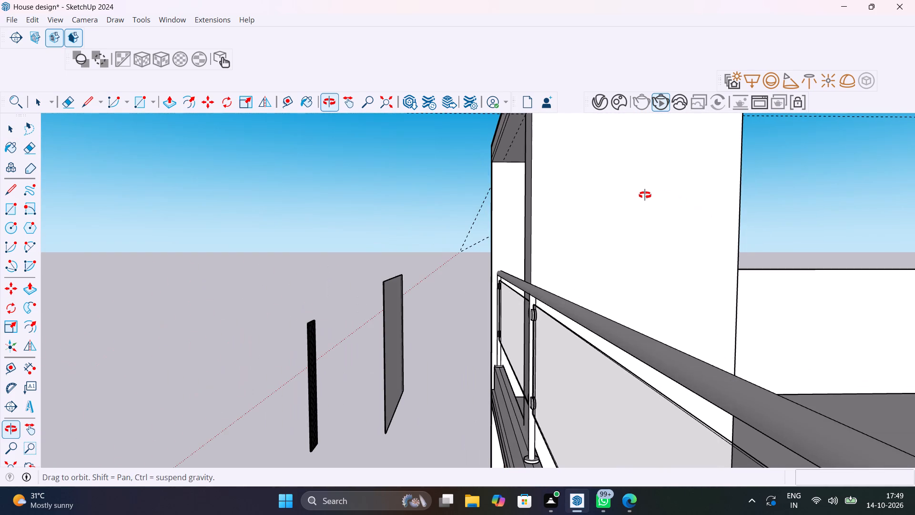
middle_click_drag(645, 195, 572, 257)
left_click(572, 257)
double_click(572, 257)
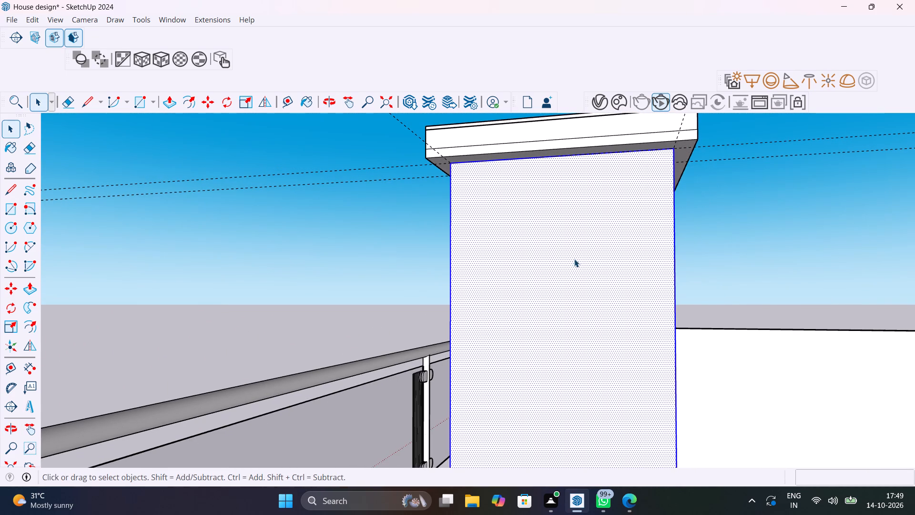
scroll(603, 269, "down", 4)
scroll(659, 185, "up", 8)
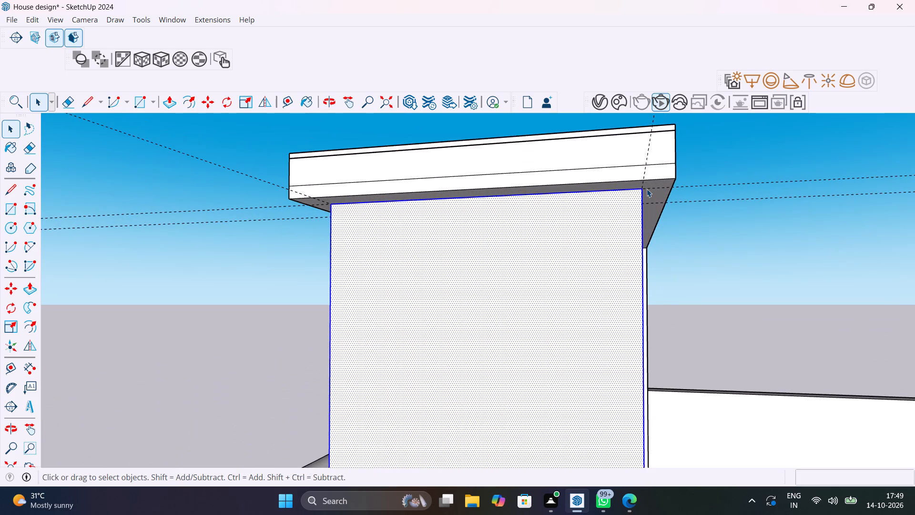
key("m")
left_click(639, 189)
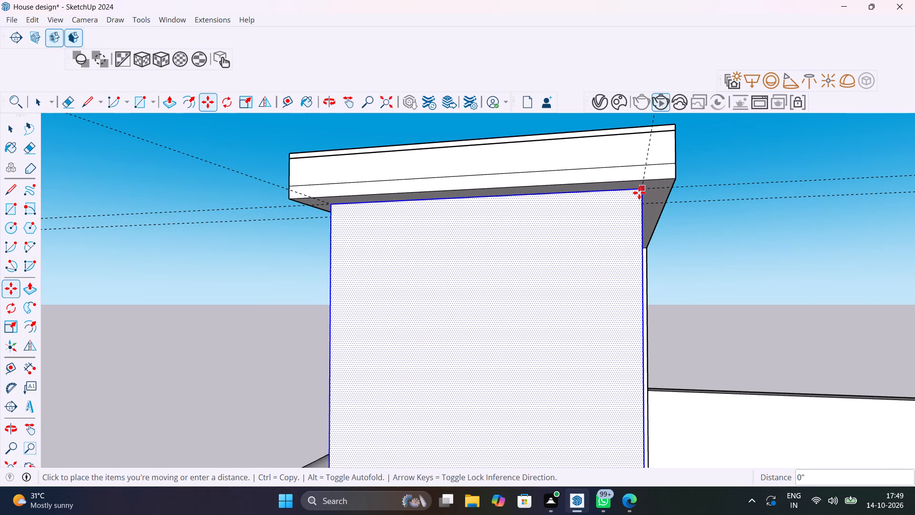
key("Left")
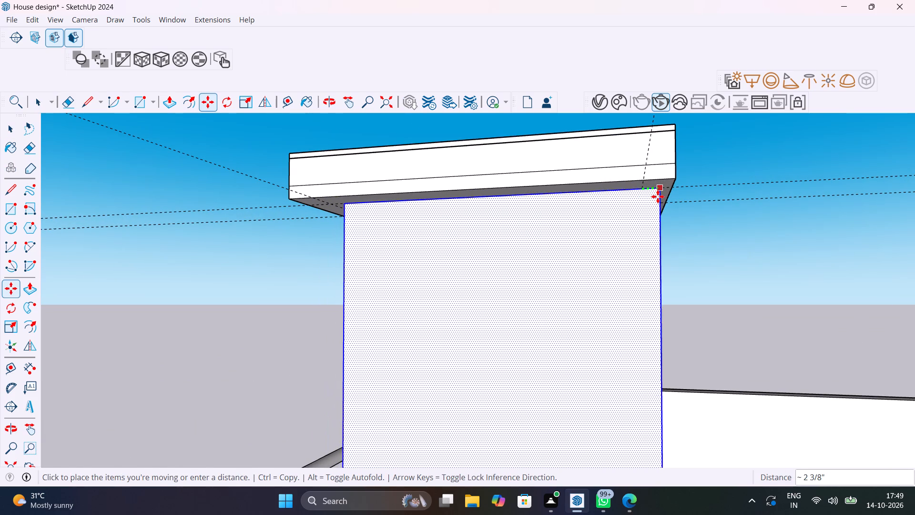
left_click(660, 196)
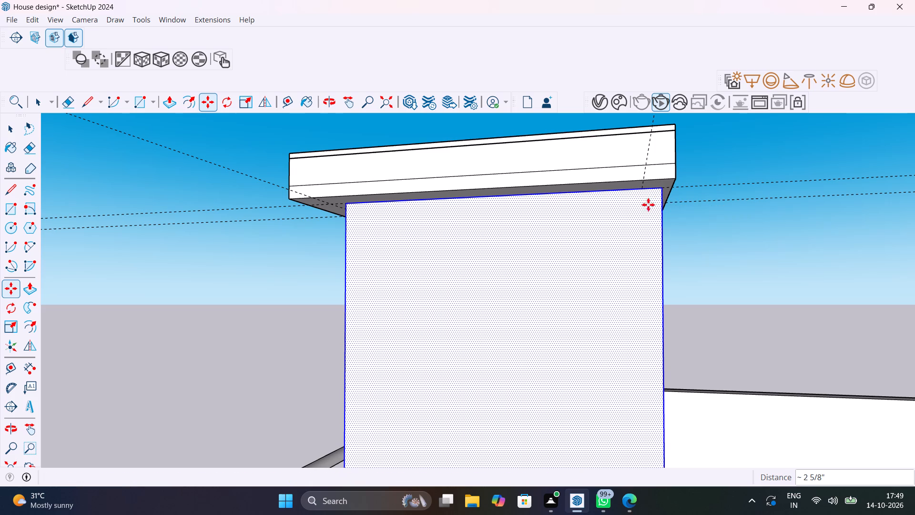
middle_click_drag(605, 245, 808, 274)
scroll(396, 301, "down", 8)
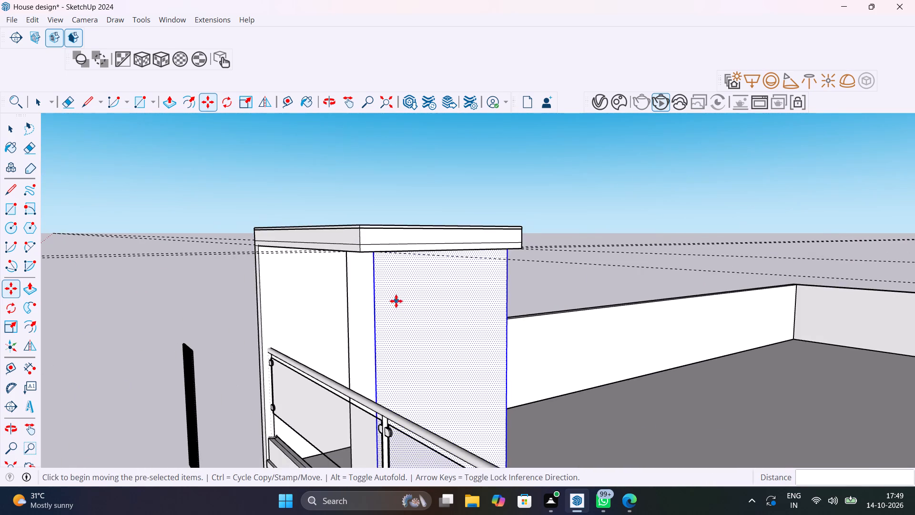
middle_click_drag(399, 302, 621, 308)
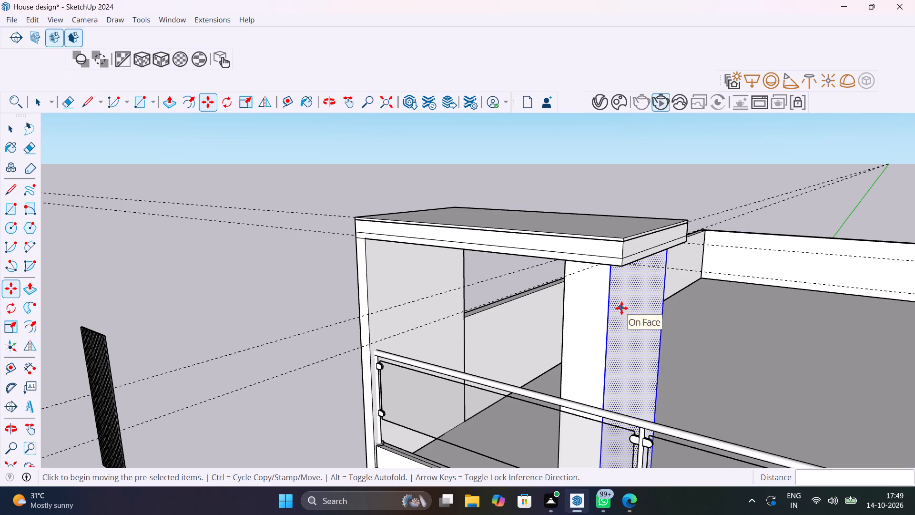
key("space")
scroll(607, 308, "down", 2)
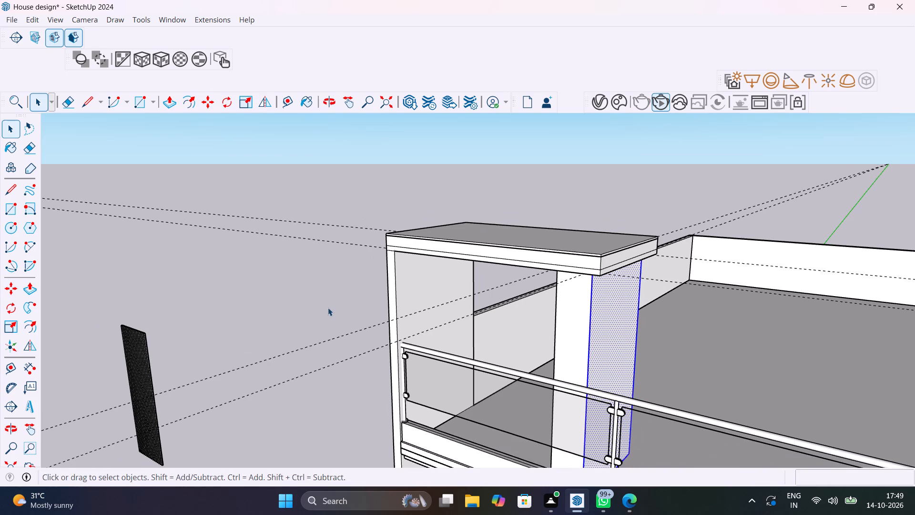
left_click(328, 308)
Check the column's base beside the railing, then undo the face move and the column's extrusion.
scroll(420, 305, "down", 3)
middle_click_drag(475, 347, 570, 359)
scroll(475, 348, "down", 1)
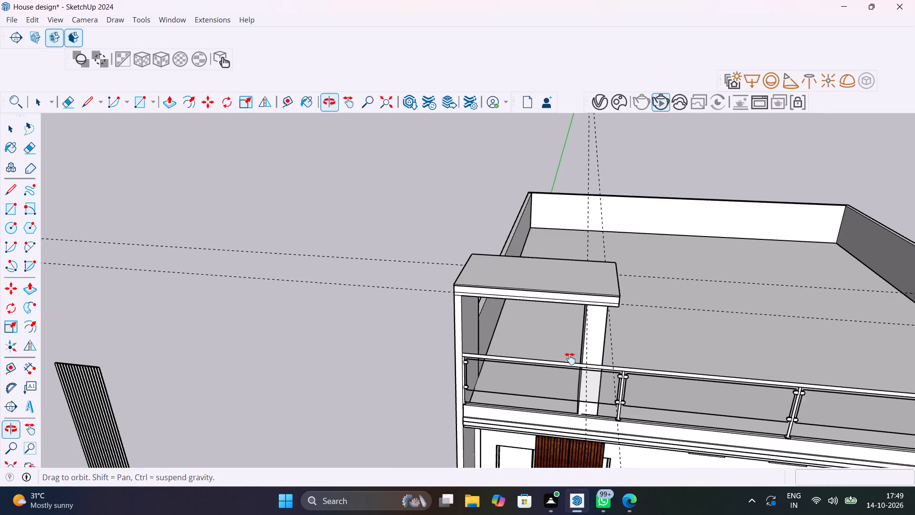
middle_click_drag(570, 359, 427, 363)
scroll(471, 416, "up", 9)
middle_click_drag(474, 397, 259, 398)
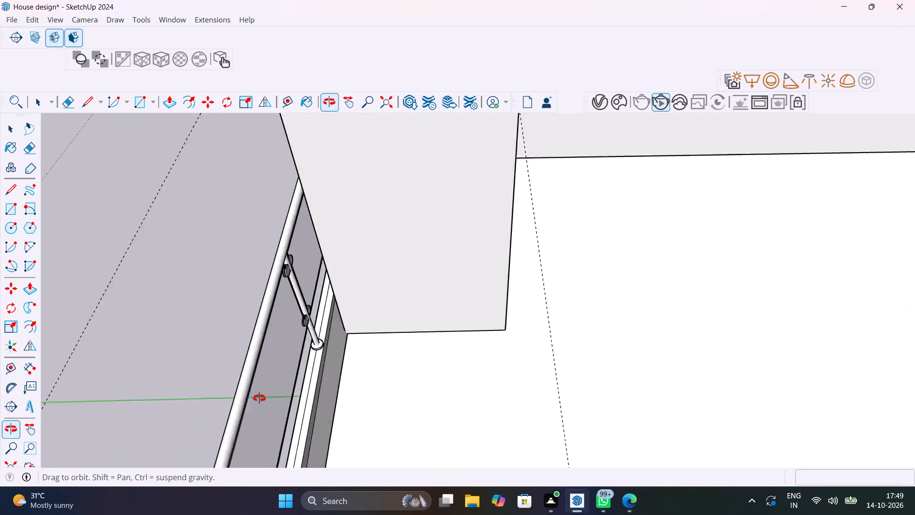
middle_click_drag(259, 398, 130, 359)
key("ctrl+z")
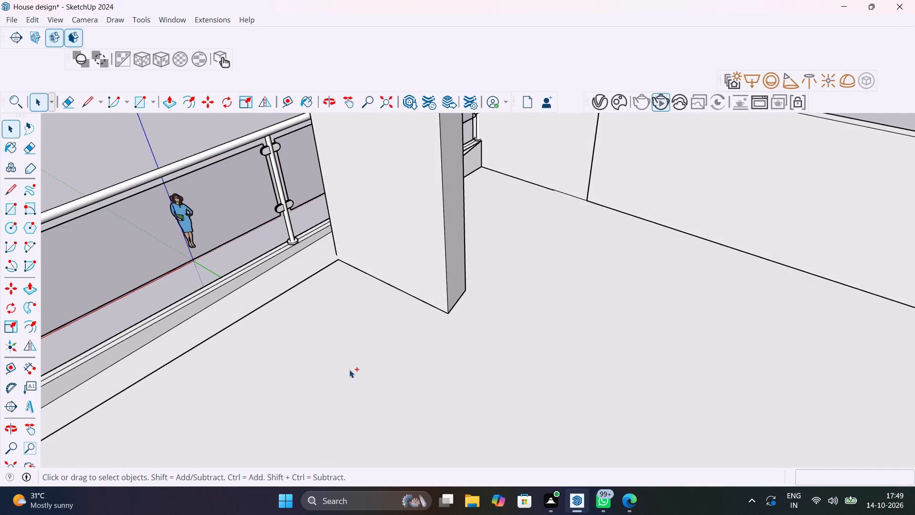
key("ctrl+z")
Place two vertical guides on the wall below the canopy, about 4' 4 3/8" from its far edge and 2 5/8" farther in.
scroll(349, 370, "down", 11)
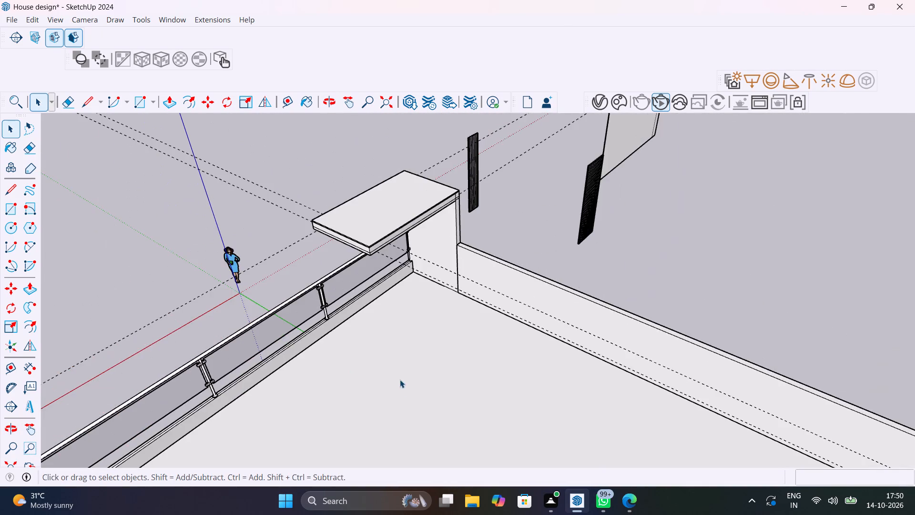
middle_click_drag(399, 378, 530, 273)
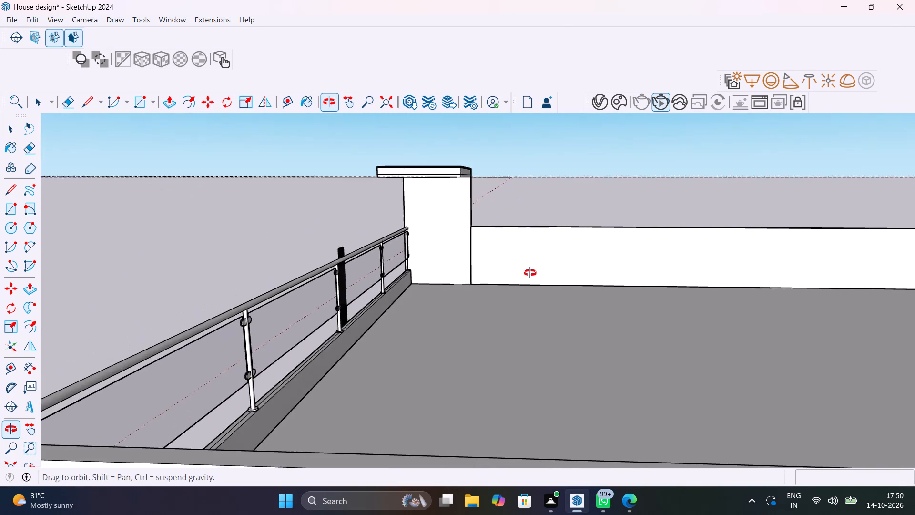
middle_click_drag(530, 273, 576, 335)
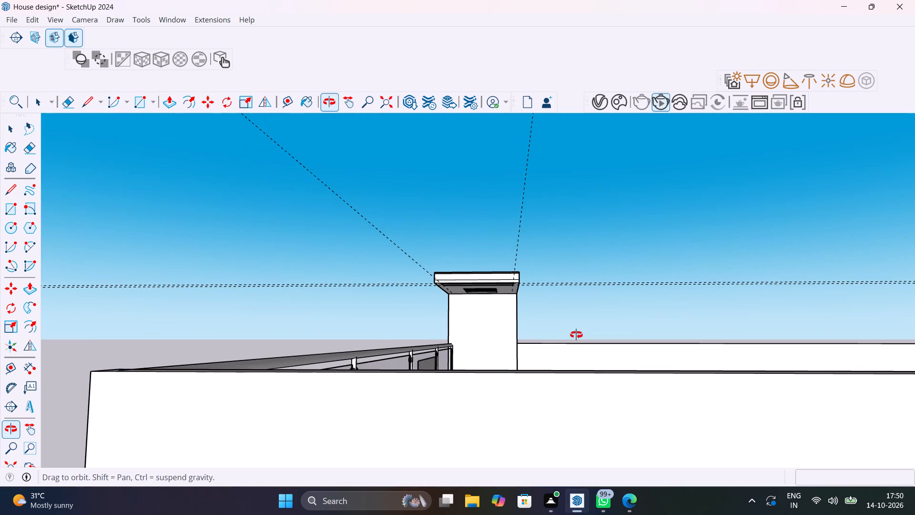
middle_click_drag(576, 335, 598, 200)
middle_click_drag(586, 365, 606, 223)
middle_click_drag(587, 356, 652, 211)
scroll(654, 209, "up", 1)
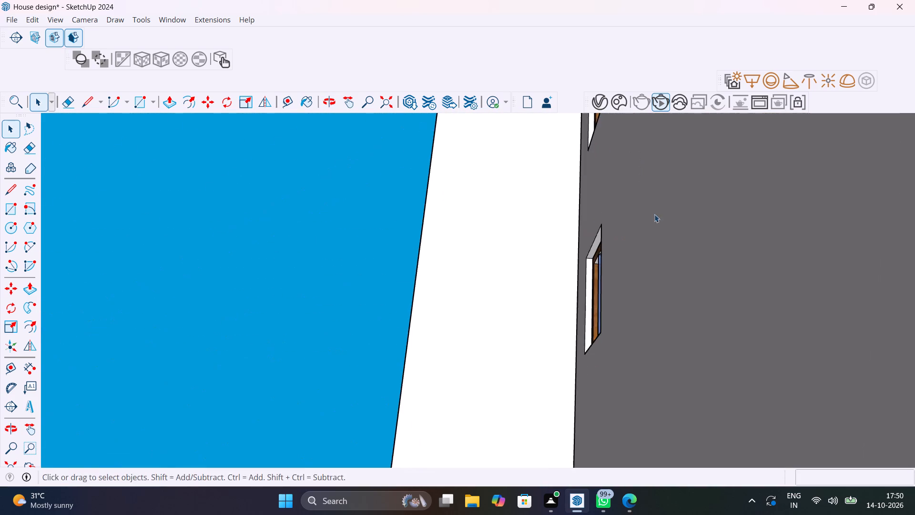
middle_click_drag(591, 314, 659, 209)
scroll(659, 210, "up", 1)
middle_click_drag(503, 325, 630, 231)
scroll(638, 227, "up", 1)
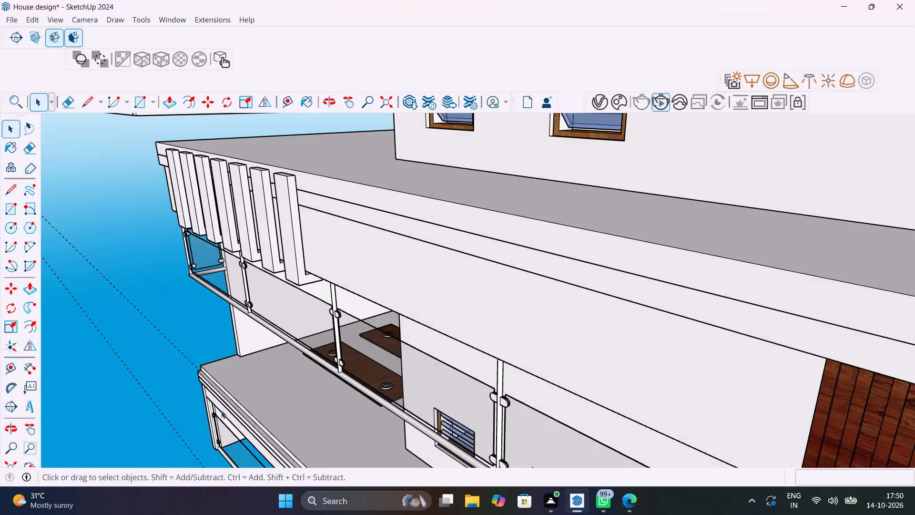
scroll(227, 406, "up", 5)
middle_click_drag(235, 422, 524, 261, "shift")
scroll(525, 260, "up", 1)
scroll(550, 292, "down", 12)
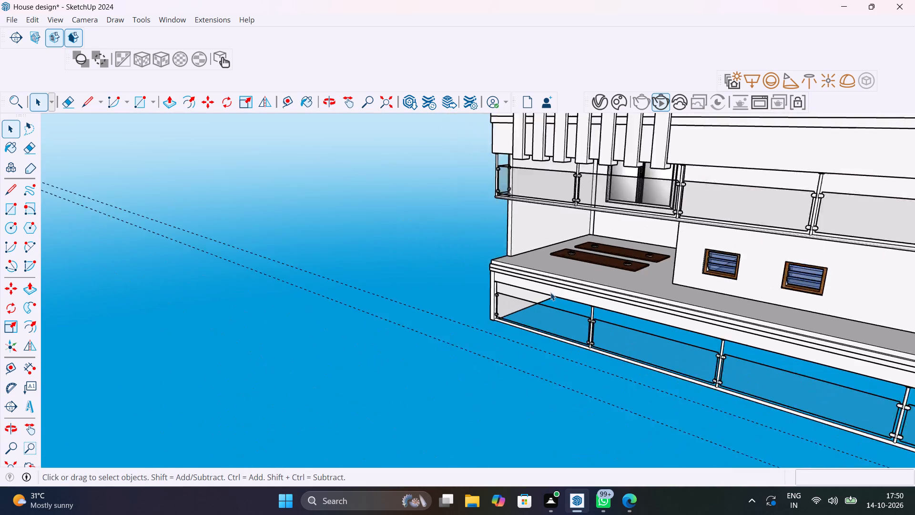
scroll(550, 292, "down", 7)
middle_click_drag(573, 216, 603, 365)
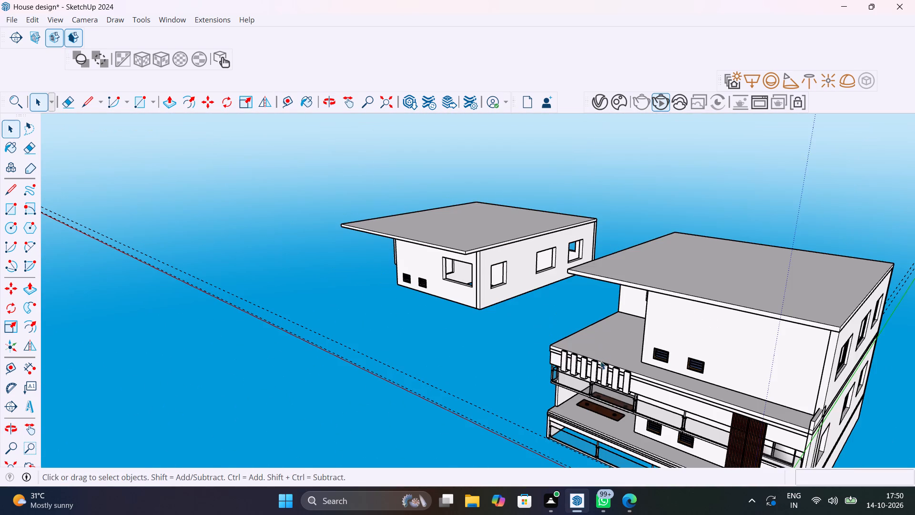
middle_click_drag(600, 361, 680, 276)
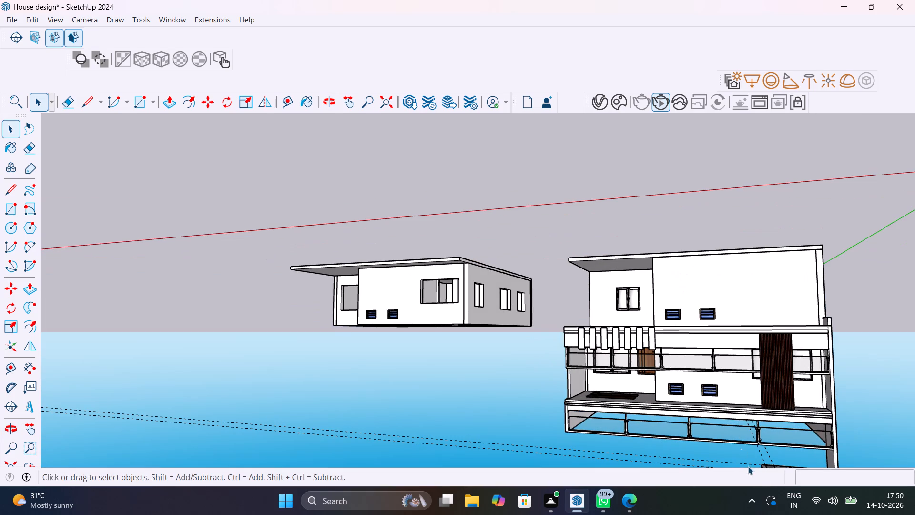
scroll(759, 475, "up", 19)
middle_click_drag(769, 456, 602, 326, "shift")
middle_click_drag(697, 345, 609, 374)
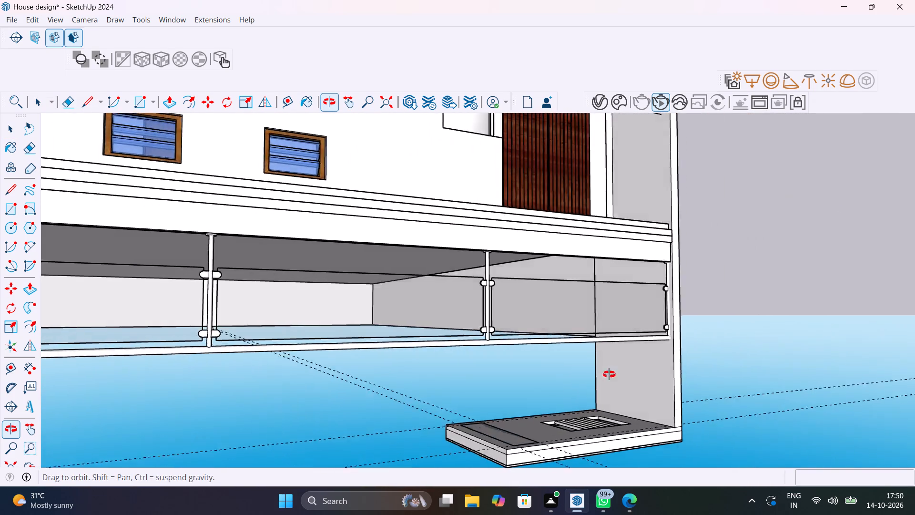
middle_click_drag(609, 374, 842, 392)
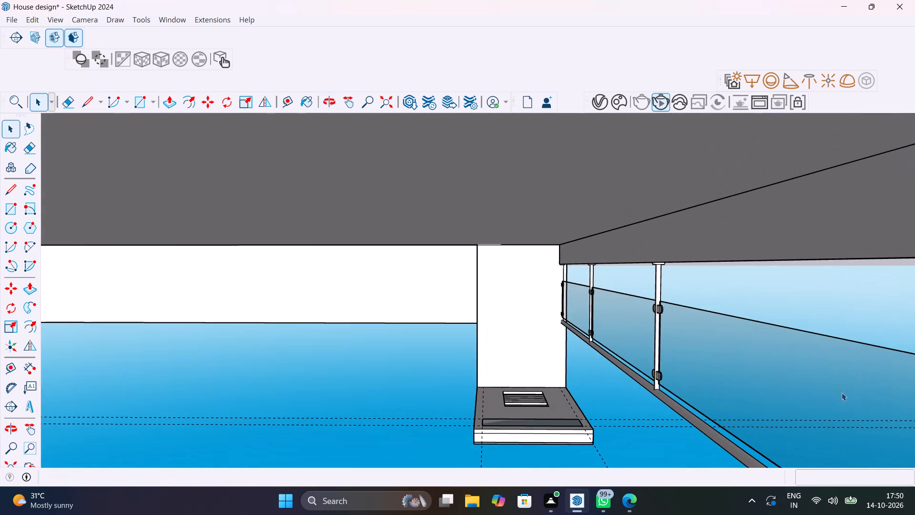
scroll(578, 429, "up", 5)
middle_click_drag(580, 425, 588, 464)
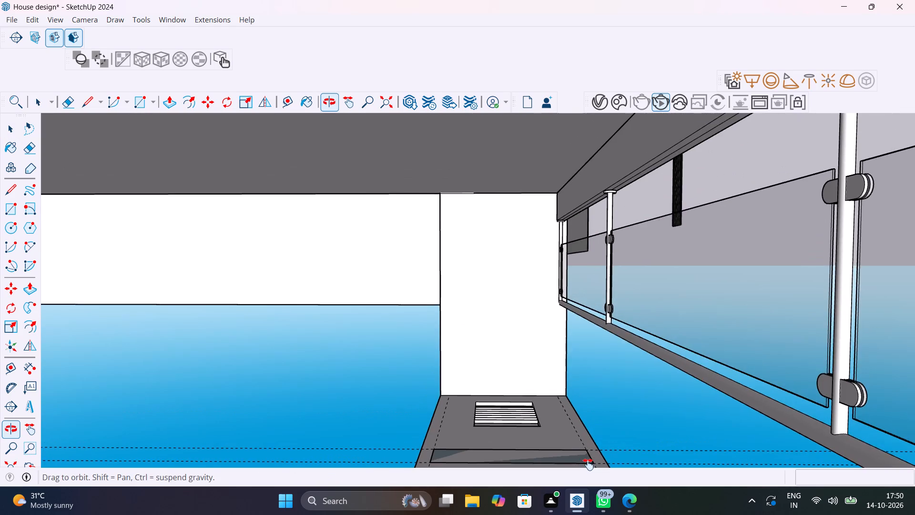
middle_click_drag(588, 464, 585, 440)
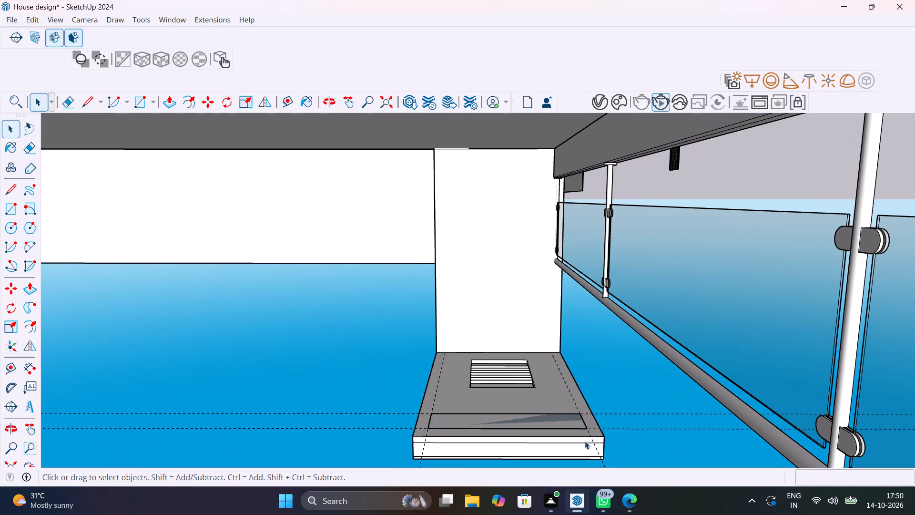
key("t")
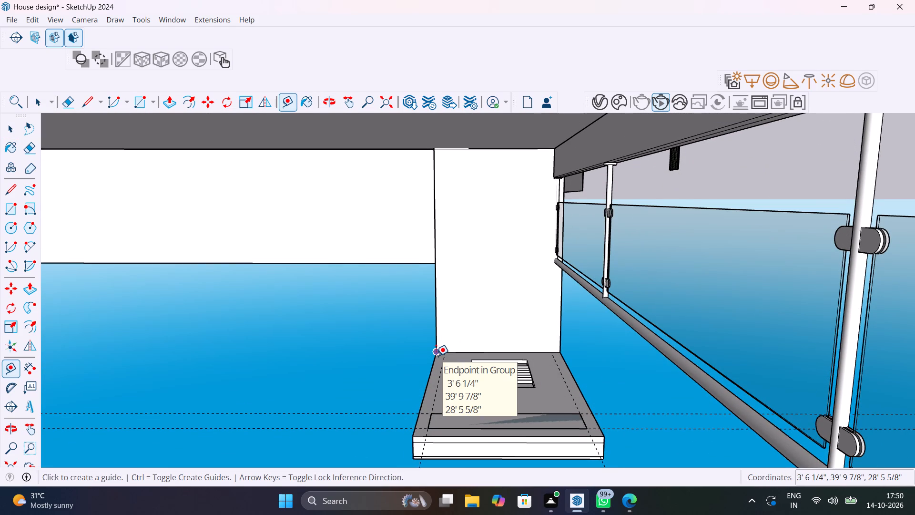
left_click(433, 250)
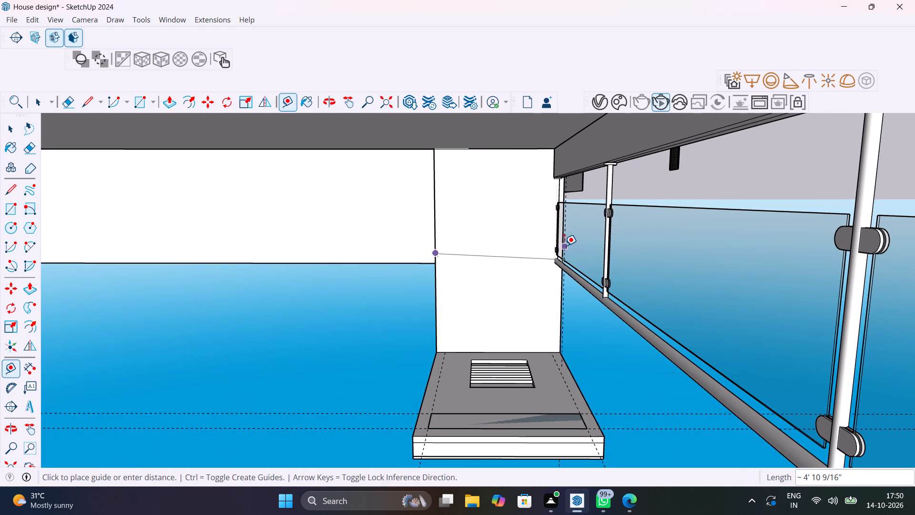
left_click(552, 252)
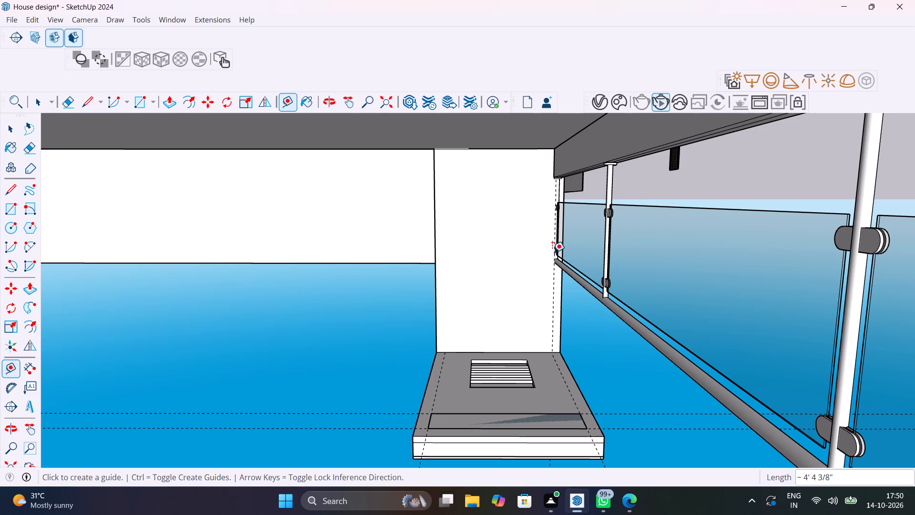
left_click(552, 252)
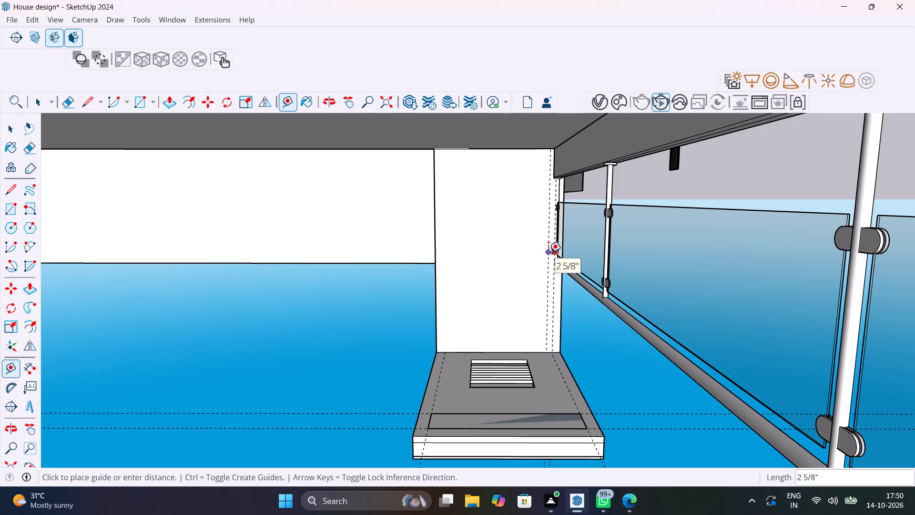
left_click(549, 252)
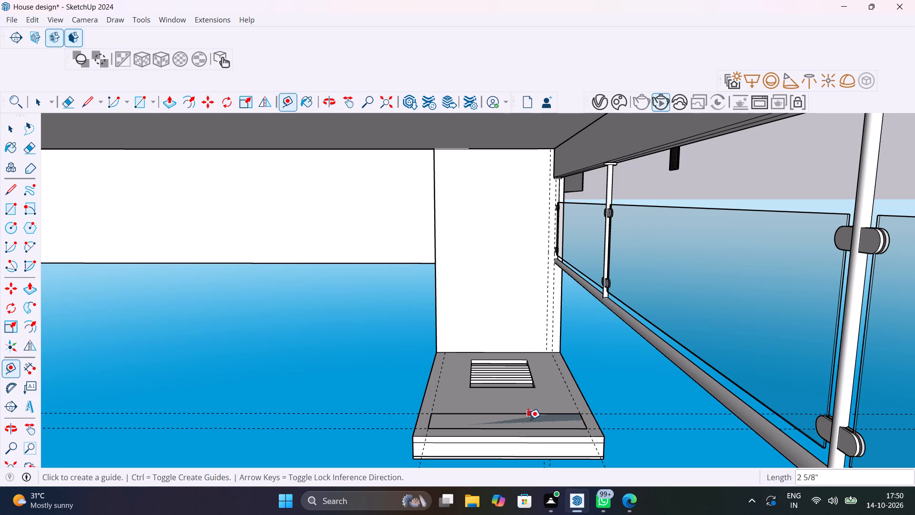
Add a parallel guide on the canopy's underside, about 2 3/16" inward from the railing-side guide, meeting the inner vertical guide.
middle_click_drag(527, 422, 513, 407)
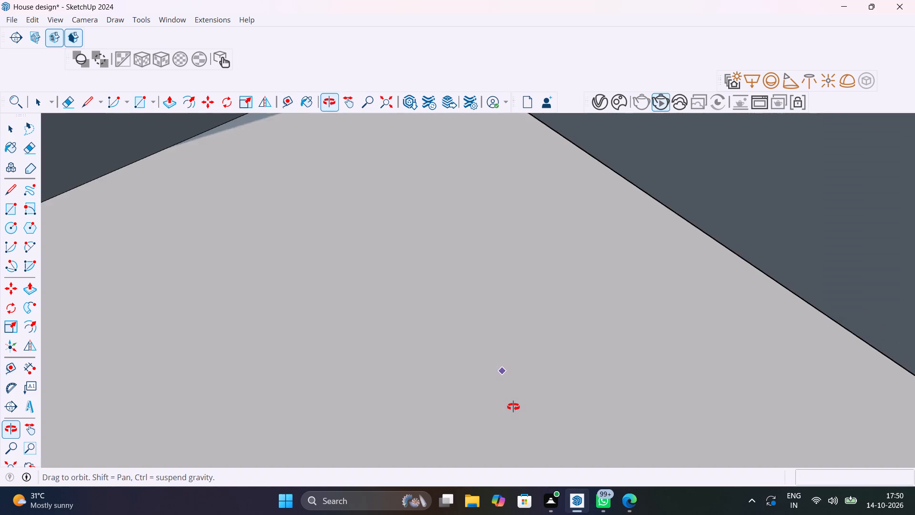
middle_click_drag(513, 407, 501, 376)
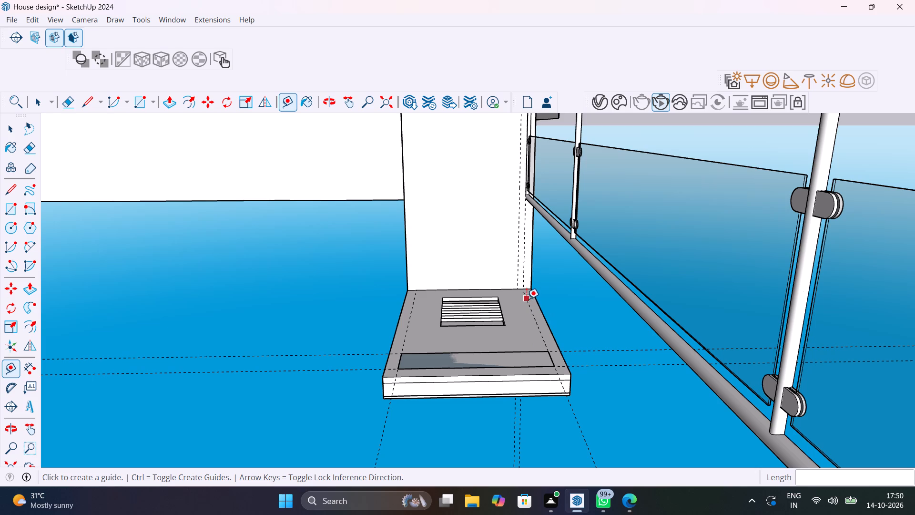
left_click(527, 299)
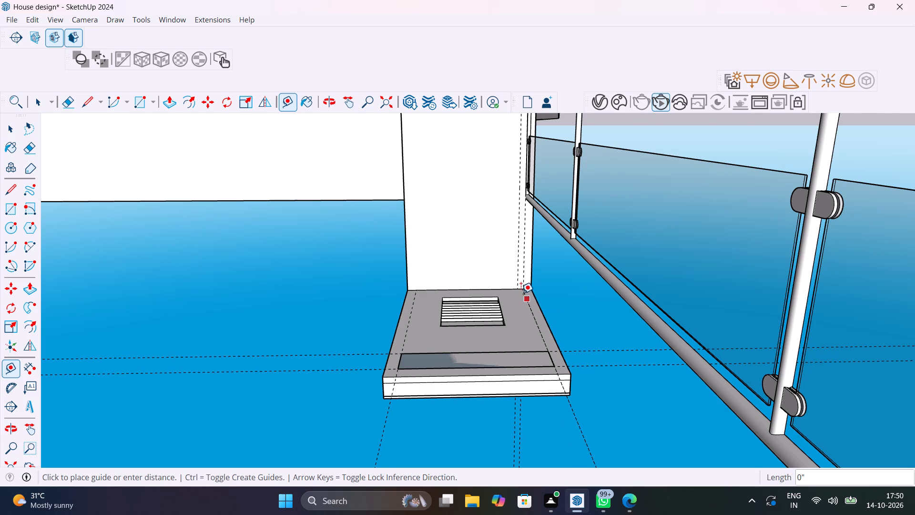
scroll(518, 290, "up", 7)
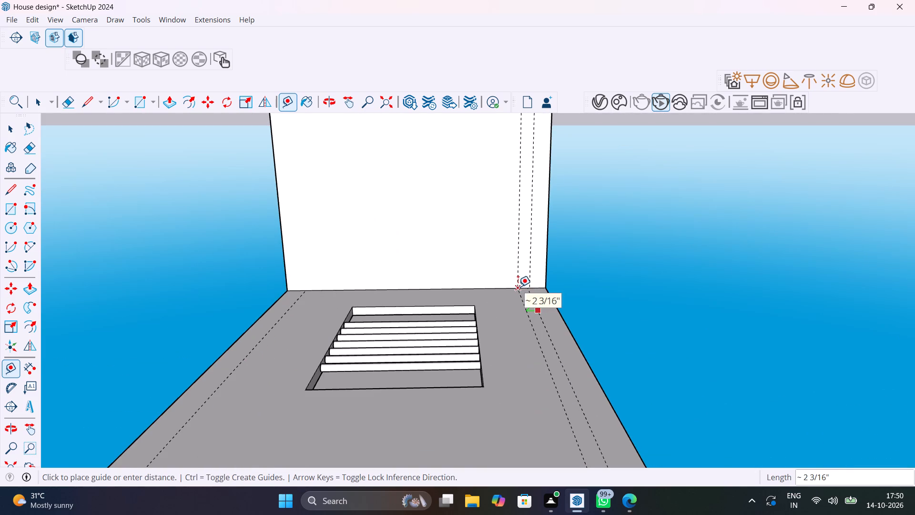
left_click(518, 287)
Delete the old railing-side guide running along the column rectangle's short edge on the canopy's underside.
scroll(505, 340, "down", 11)
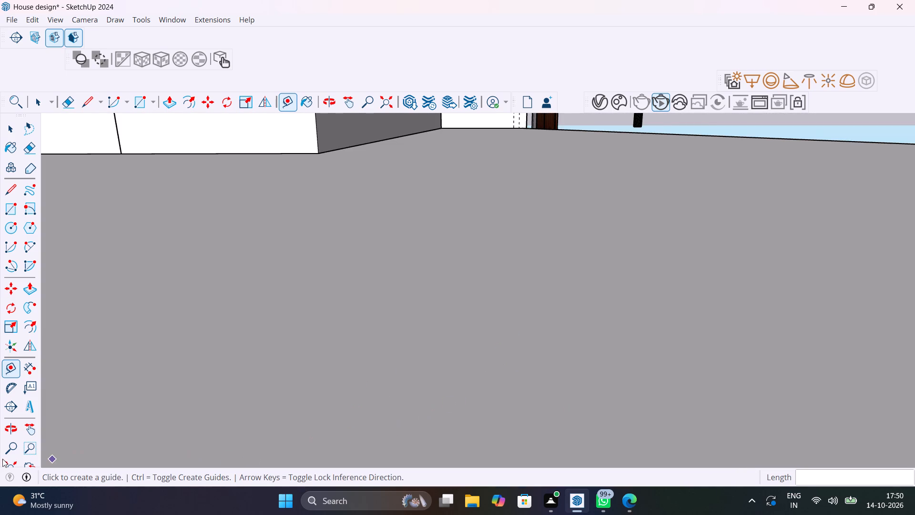
left_click(8, 464)
middle_click_drag(573, 404, 487, 305)
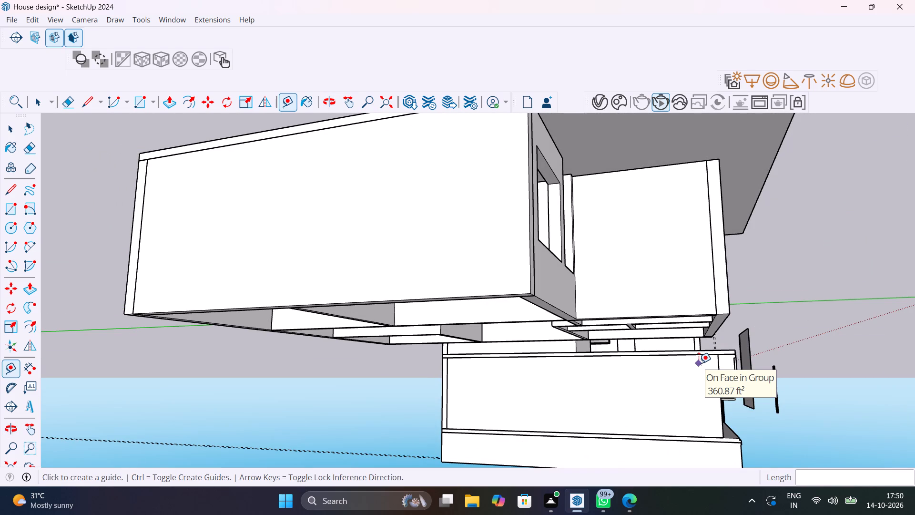
key("space")
scroll(703, 367, "down", 9)
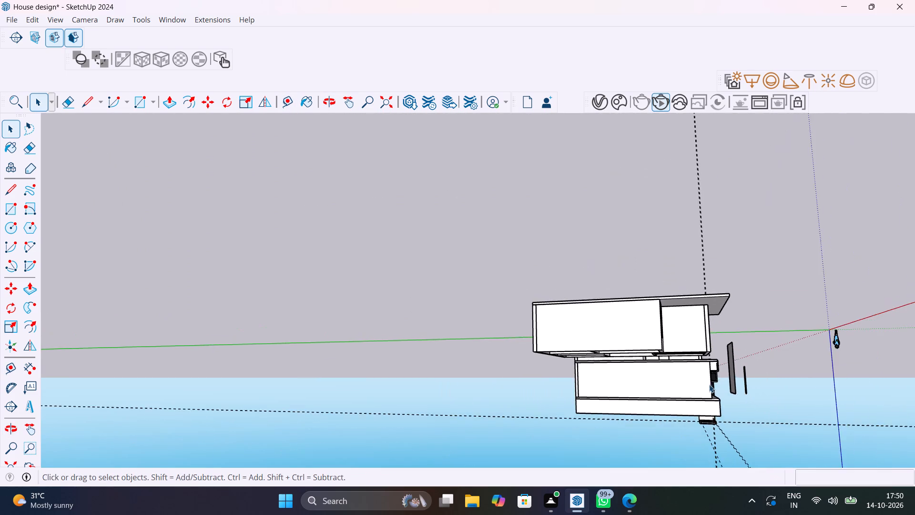
middle_click_drag(709, 386, 520, 378)
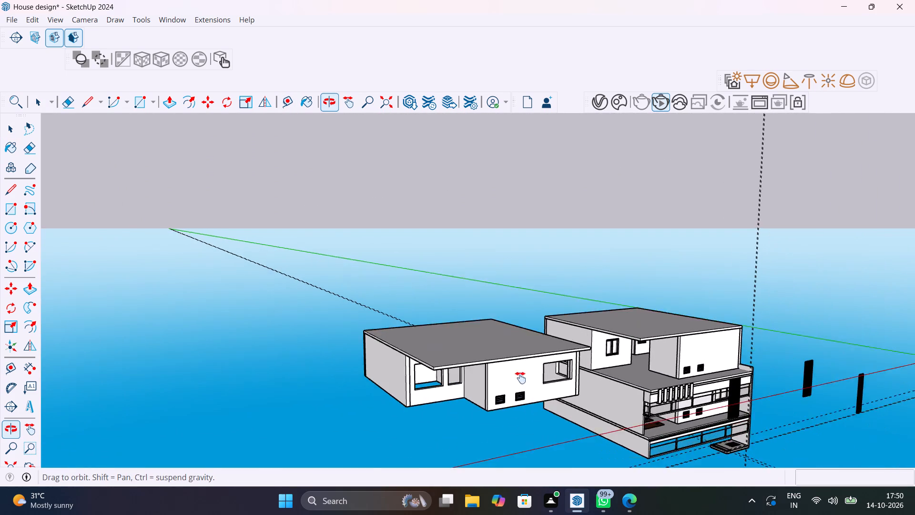
middle_click_drag(520, 378, 445, 276)
scroll(688, 350, "up", 18)
middle_click_drag(654, 338, 654, 338)
scroll(654, 338, "down", 1)
middle_click_drag(654, 338, 667, 363)
scroll(668, 371, "down", 20)
scroll(668, 371, "down", 1)
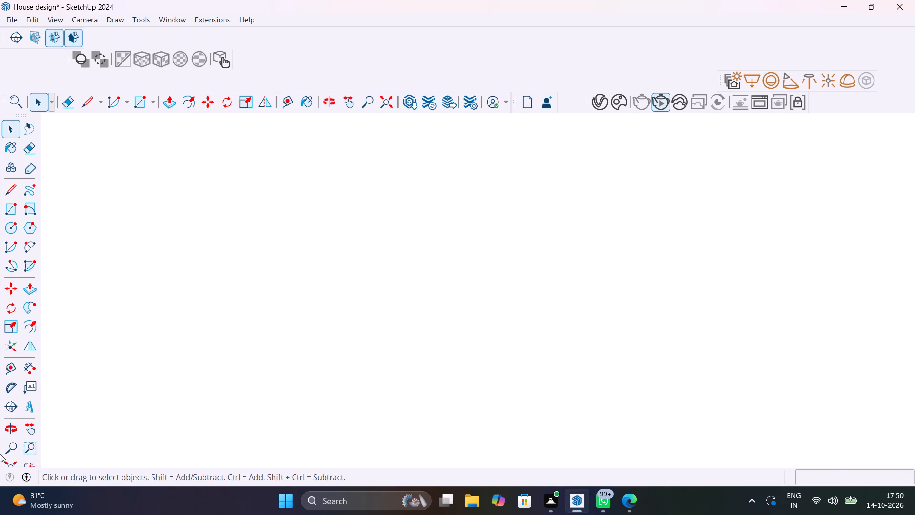
left_click(5, 463)
scroll(559, 367, "up", 12)
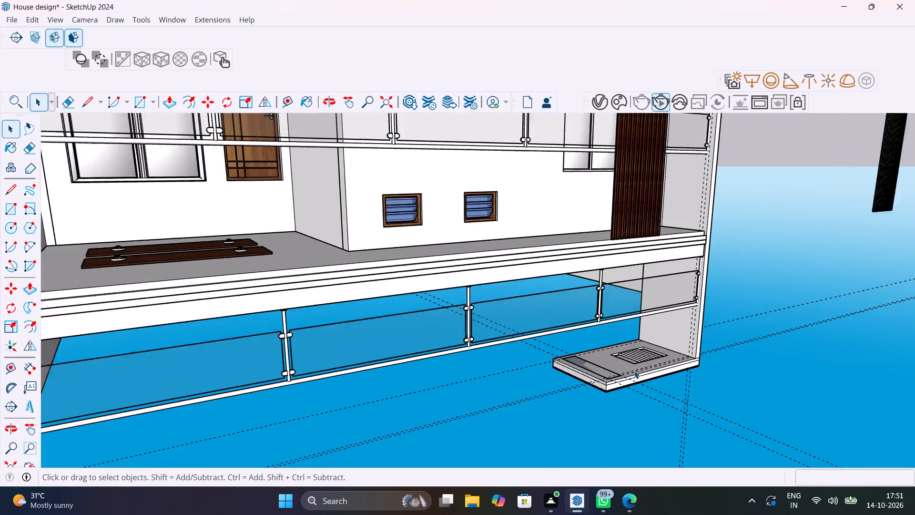
scroll(634, 371, "up", 6)
middle_click_drag(630, 375, 852, 357)
scroll(604, 355, "up", 8)
middle_click_drag(602, 351, 612, 400)
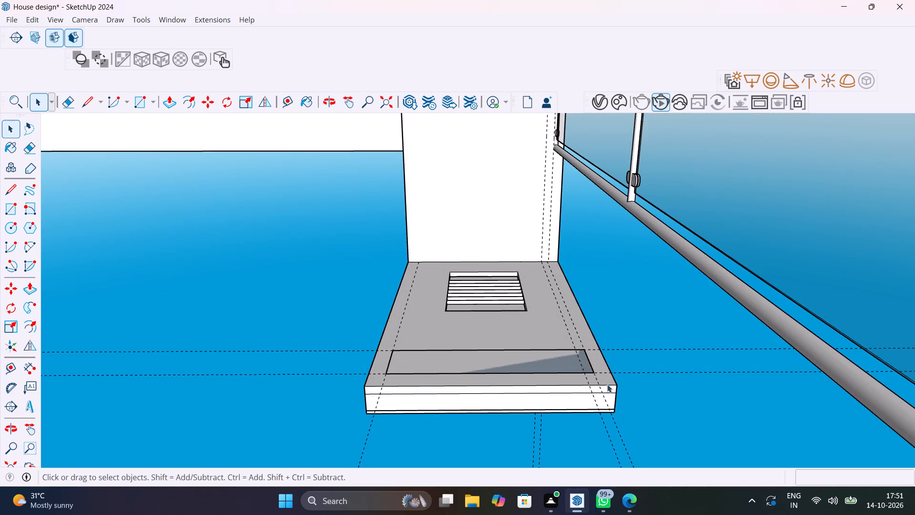
scroll(586, 344, "up", 9)
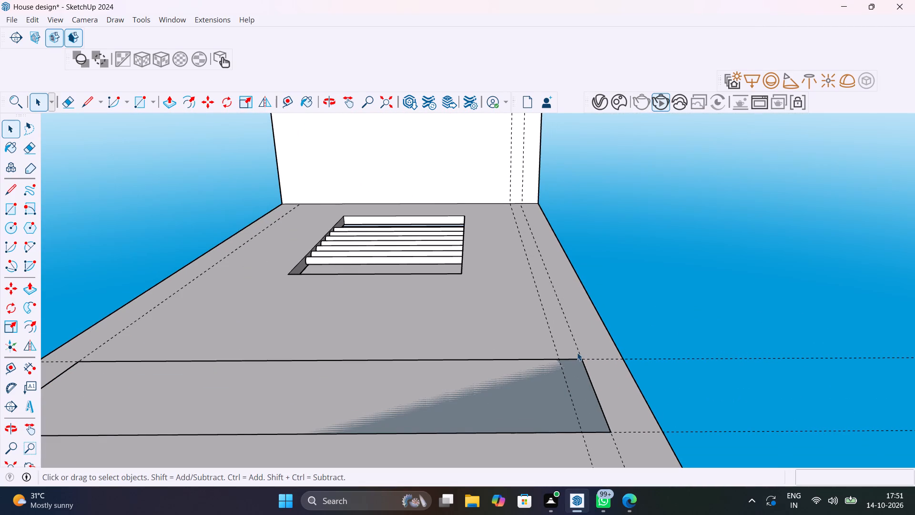
left_click(578, 350)
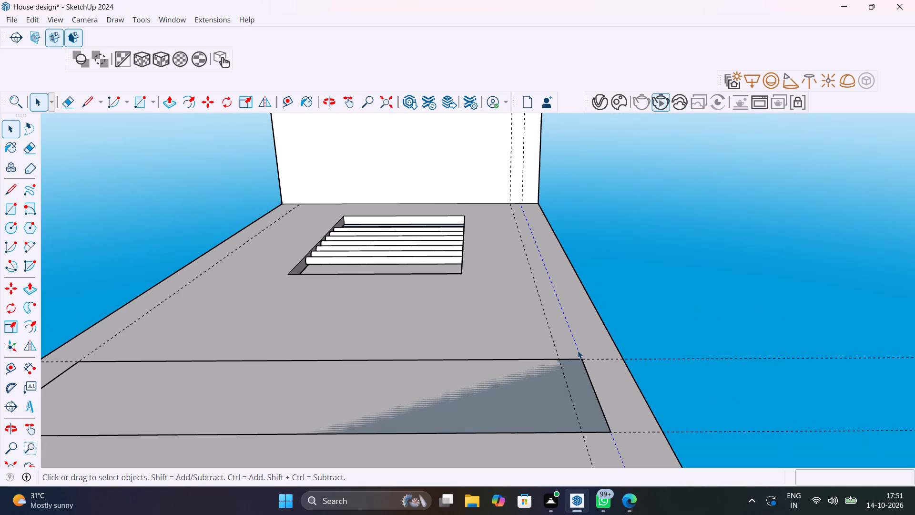
key("Delete")
Delete the four edges of the old column rectangle on the canopy's underside.
left_click(591, 384)
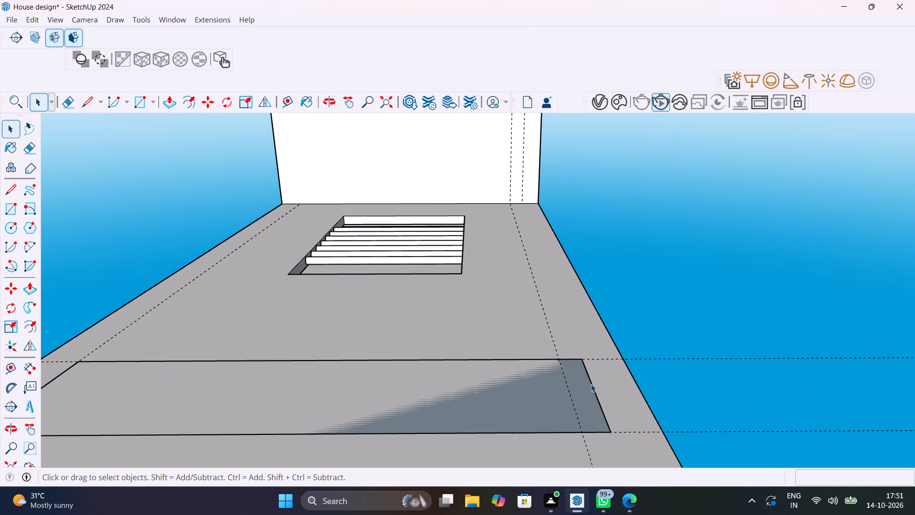
key("Delete")
left_click(577, 358)
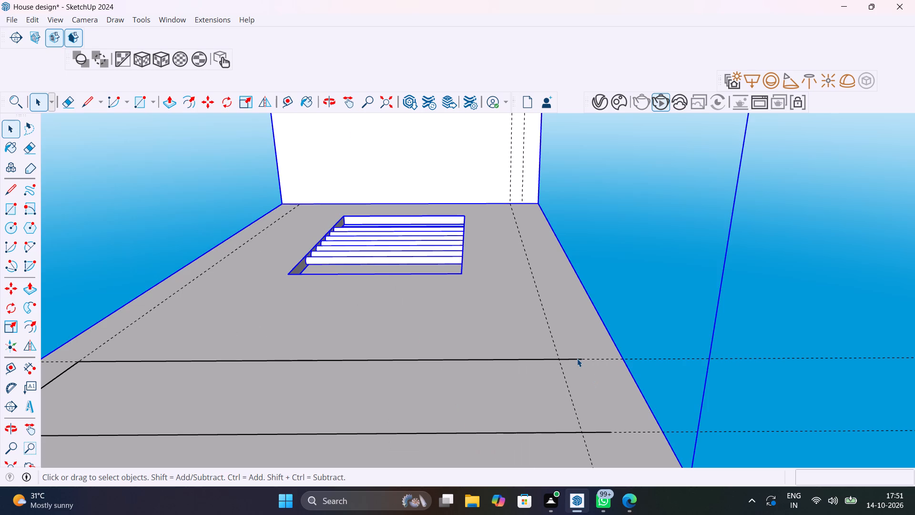
left_click(577, 359)
key("Delete")
left_click(599, 433)
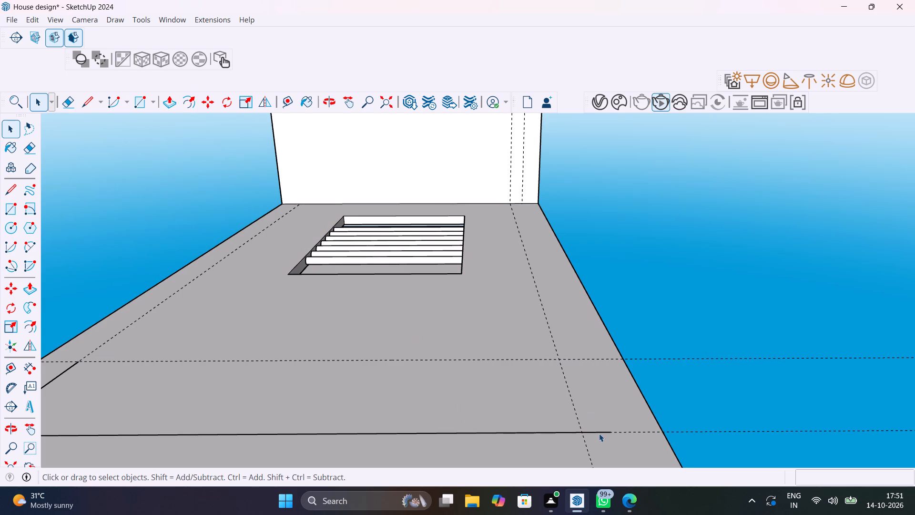
key("Delete")
scroll(410, 417, "down", 6)
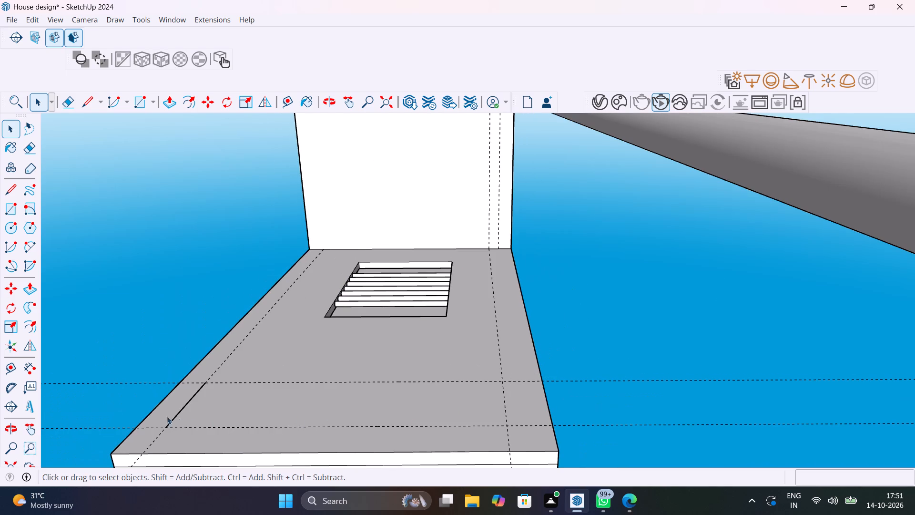
left_click(173, 419)
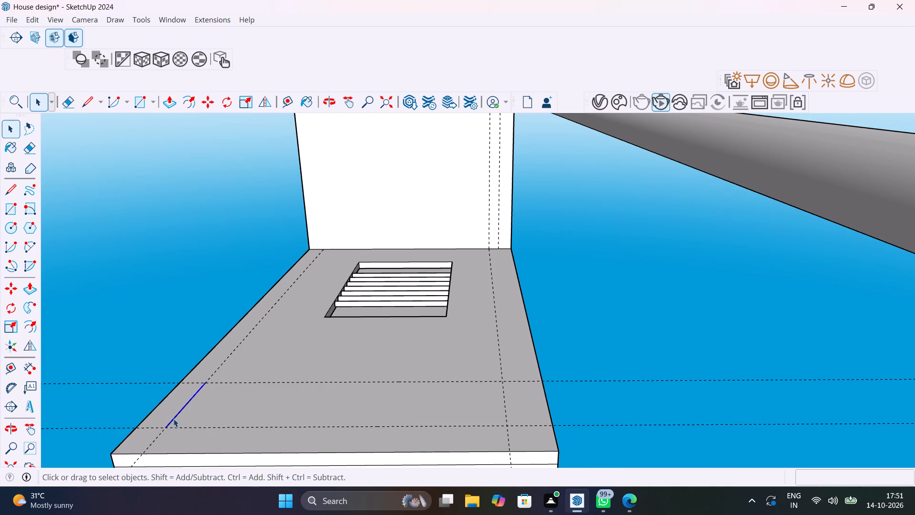
key("Delete")
Draw a new column rectangle, 1' by about 3' 9 13/16", between the guide intersections on the canopy's underside.
key("r")
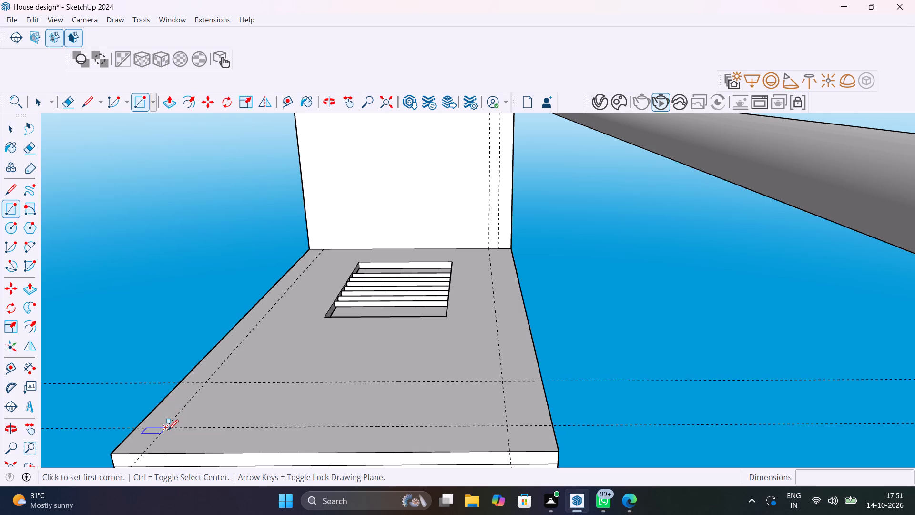
left_click(168, 430)
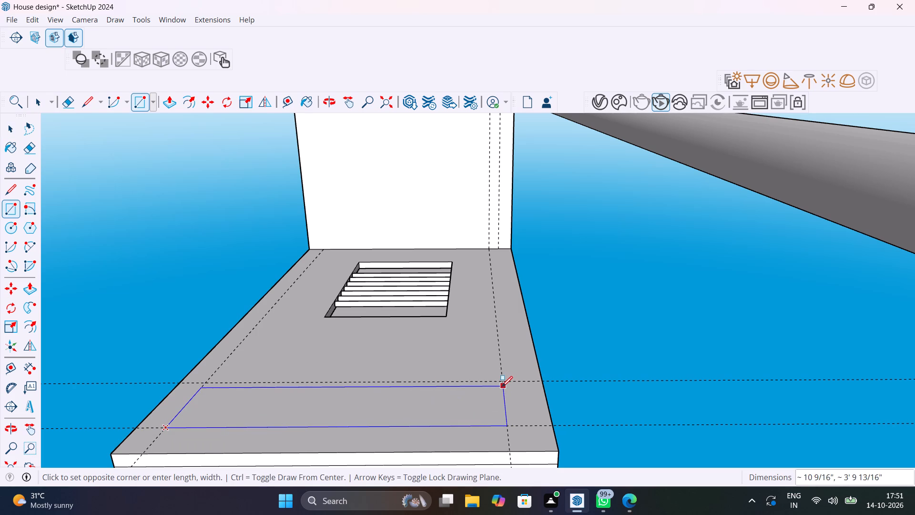
left_click(502, 381)
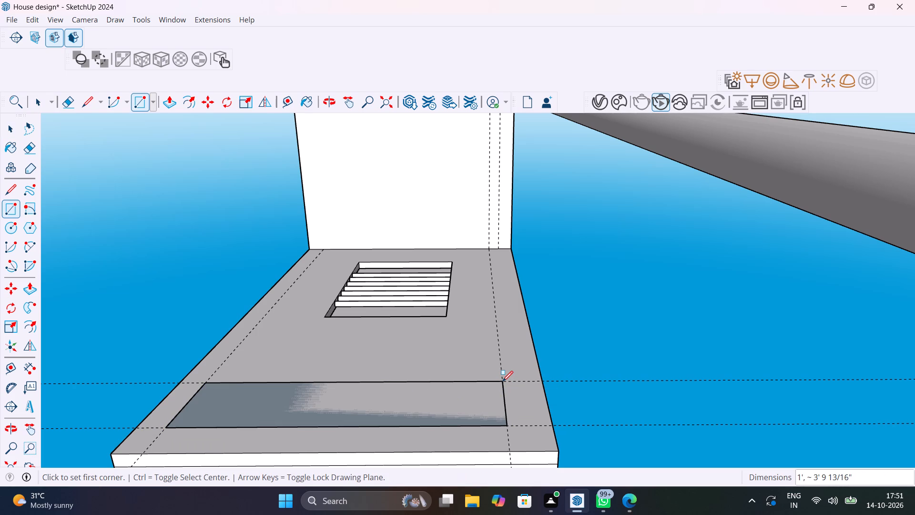
Push/Pull the new rectangle from the canopy's underside down to the terrace floor to form the support column.
key("p")
left_click(437, 398)
scroll(434, 386, "down", 8)
middle_click_drag(425, 382, 366, 188)
middle_click_drag(437, 355, 437, 269)
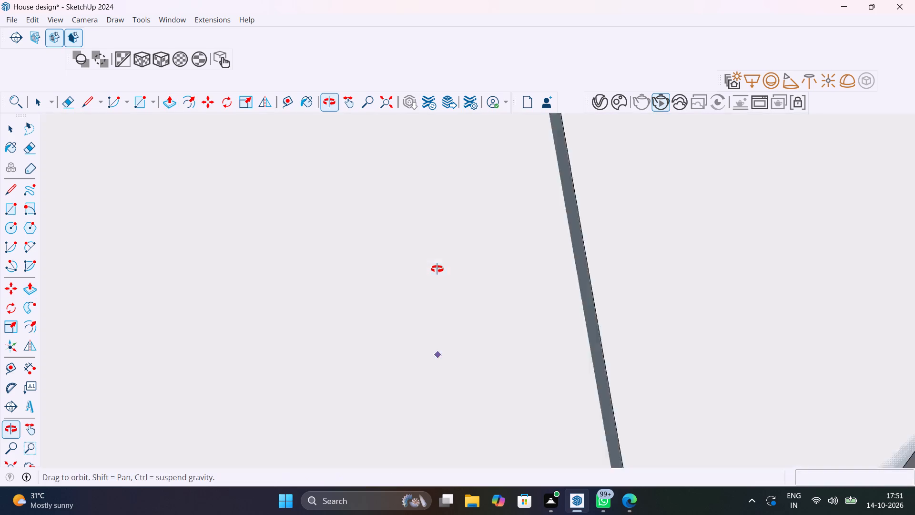
middle_click_drag(437, 269, 451, 185)
scroll(451, 185, "up", 1)
middle_click_drag(464, 345, 498, 201)
middle_click_drag(523, 342, 533, 186)
middle_click_drag(585, 366, 584, 233)
scroll(584, 258, "up", 1)
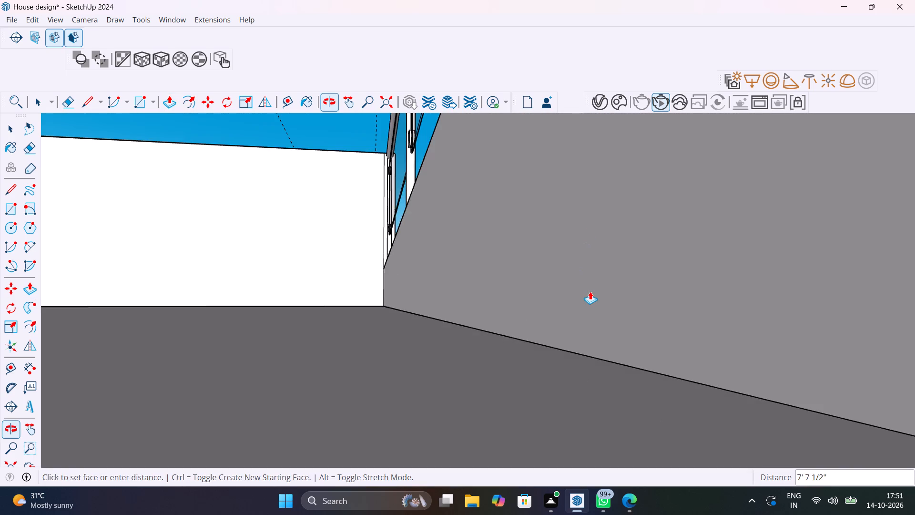
scroll(590, 291, "down", 13)
middle_click_drag(566, 325, 847, 348)
scroll(851, 348, "down", 20)
scroll(851, 348, "down", 18)
middle_click_drag(850, 363, 888, 364)
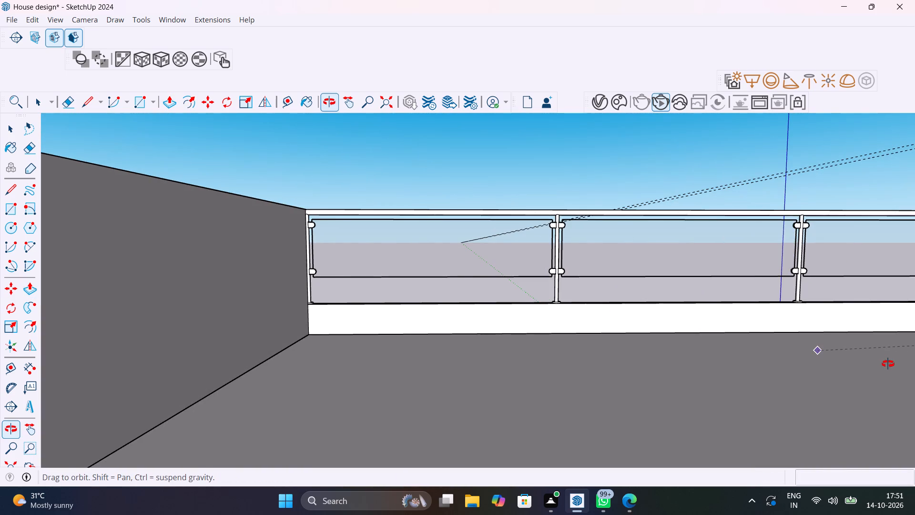
middle_click_drag(888, 364, 456, 356)
scroll(632, 355, "down", 6)
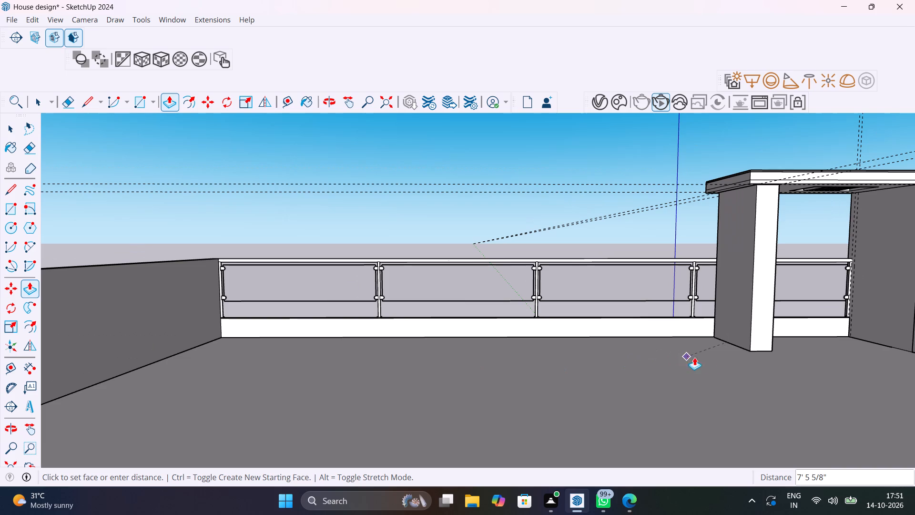
scroll(746, 363, "up", 7)
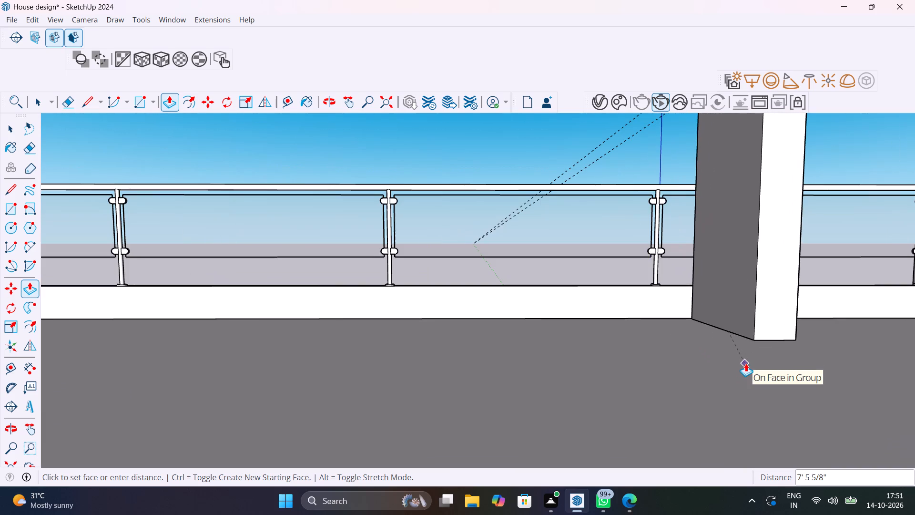
scroll(746, 363, "up", 1)
left_click(746, 363)
scroll(673, 388, "down", 13)
key("space")
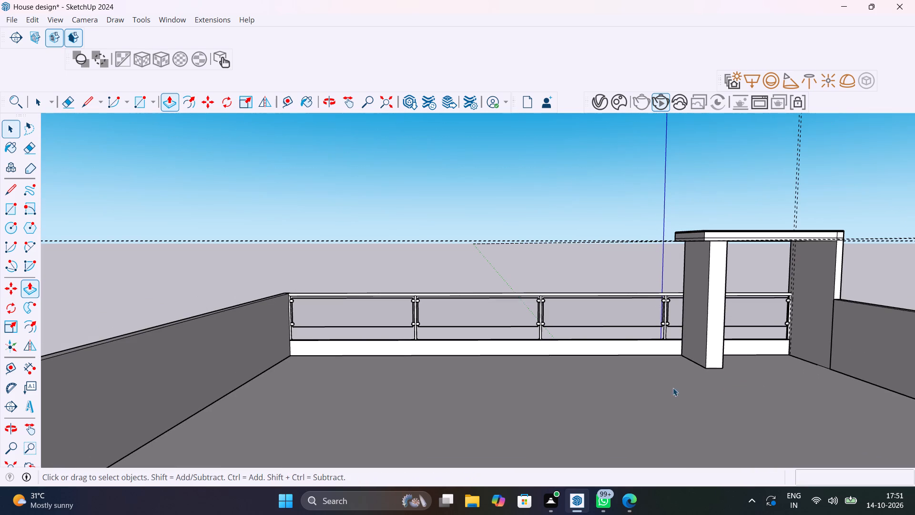
left_click(528, 250)
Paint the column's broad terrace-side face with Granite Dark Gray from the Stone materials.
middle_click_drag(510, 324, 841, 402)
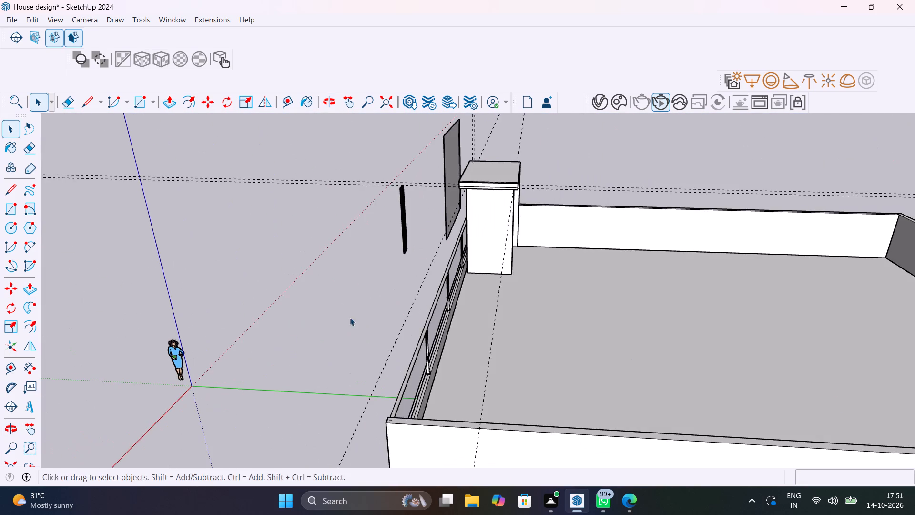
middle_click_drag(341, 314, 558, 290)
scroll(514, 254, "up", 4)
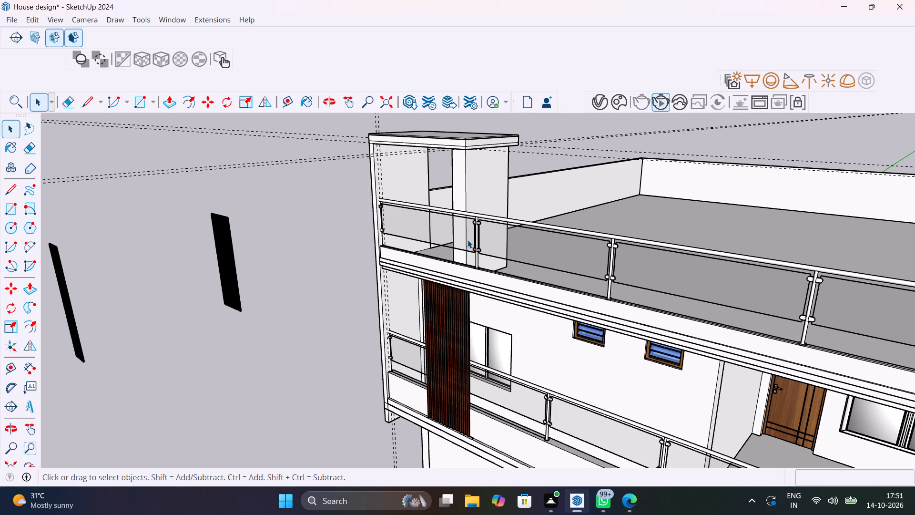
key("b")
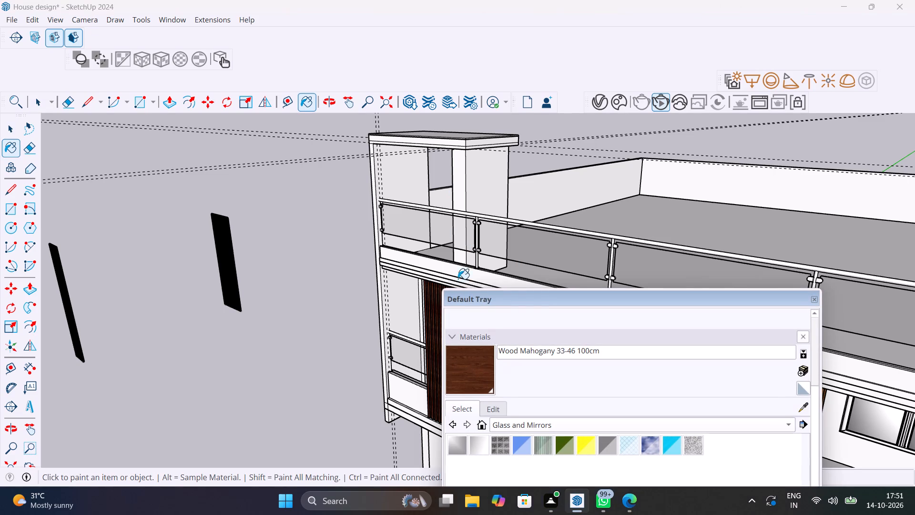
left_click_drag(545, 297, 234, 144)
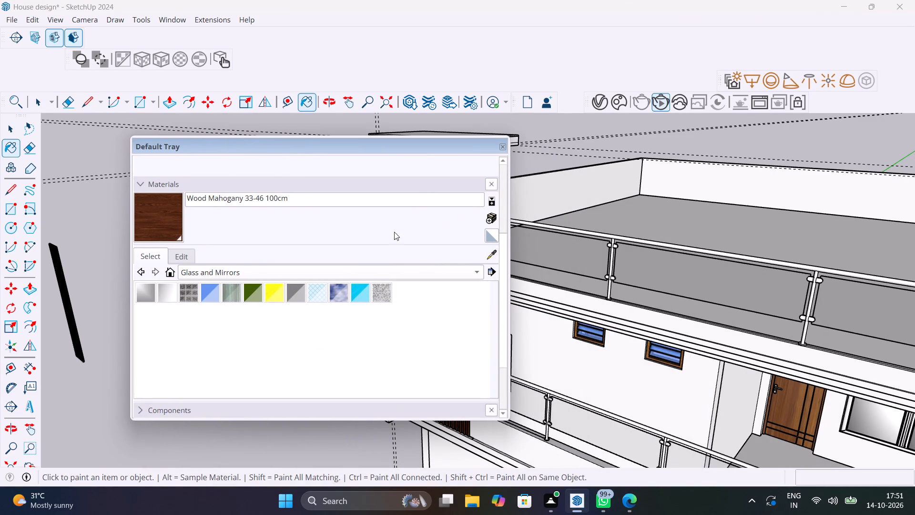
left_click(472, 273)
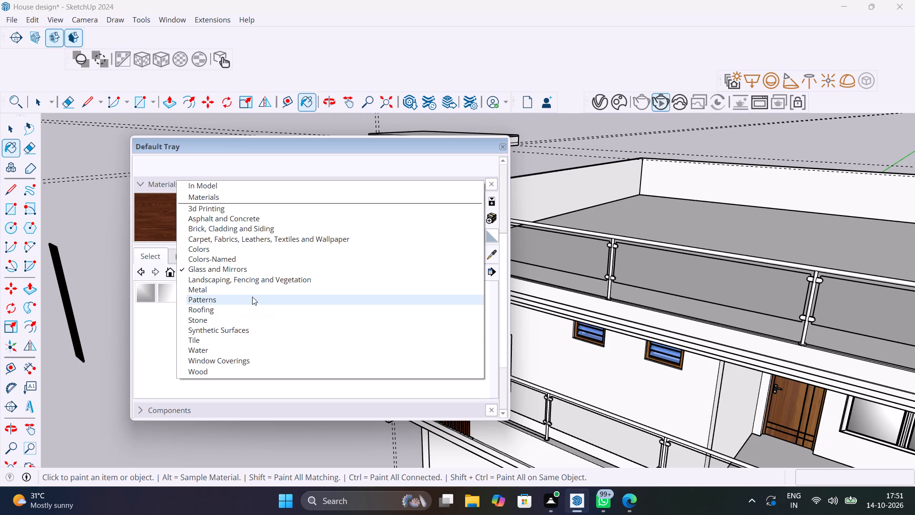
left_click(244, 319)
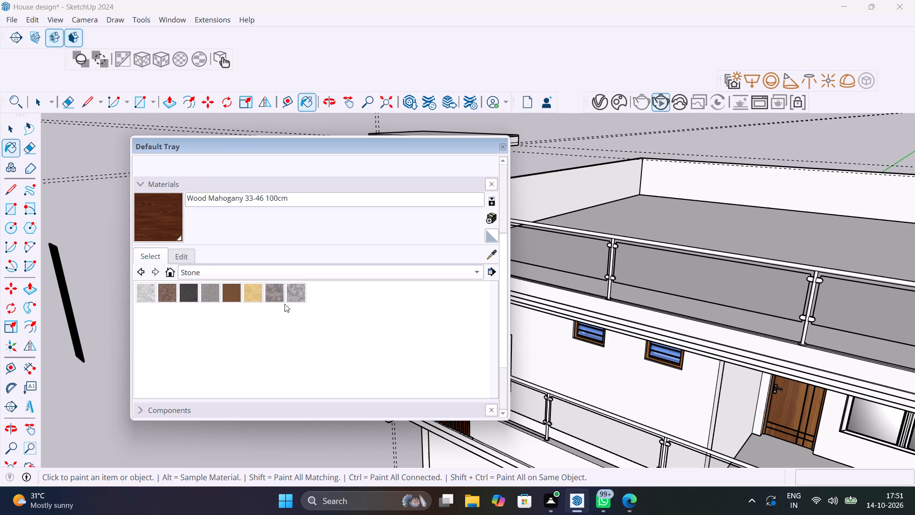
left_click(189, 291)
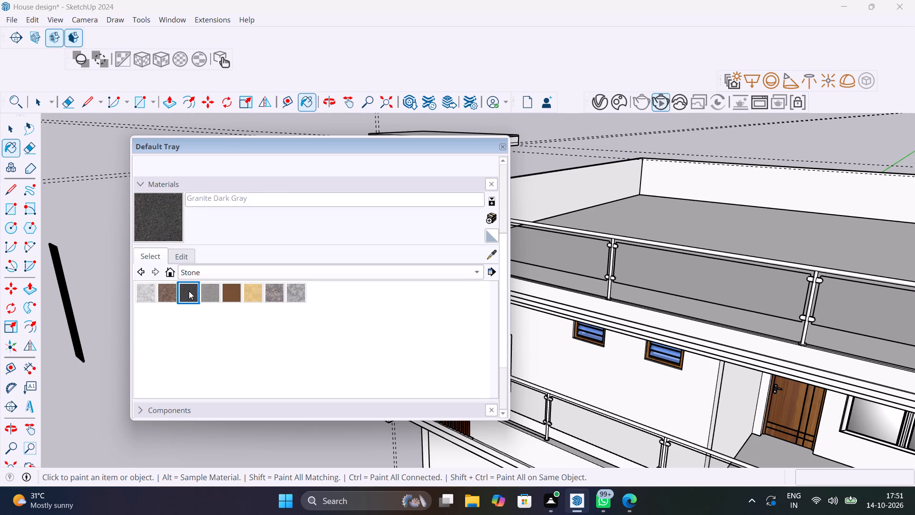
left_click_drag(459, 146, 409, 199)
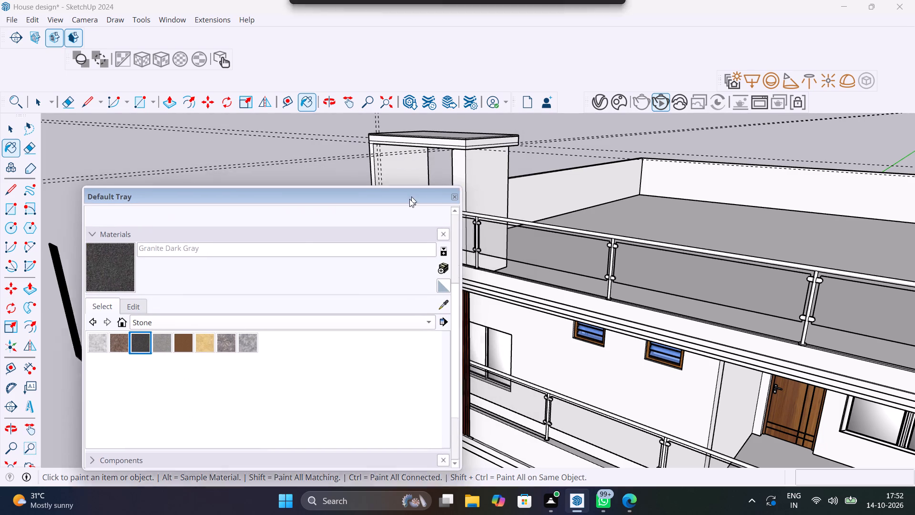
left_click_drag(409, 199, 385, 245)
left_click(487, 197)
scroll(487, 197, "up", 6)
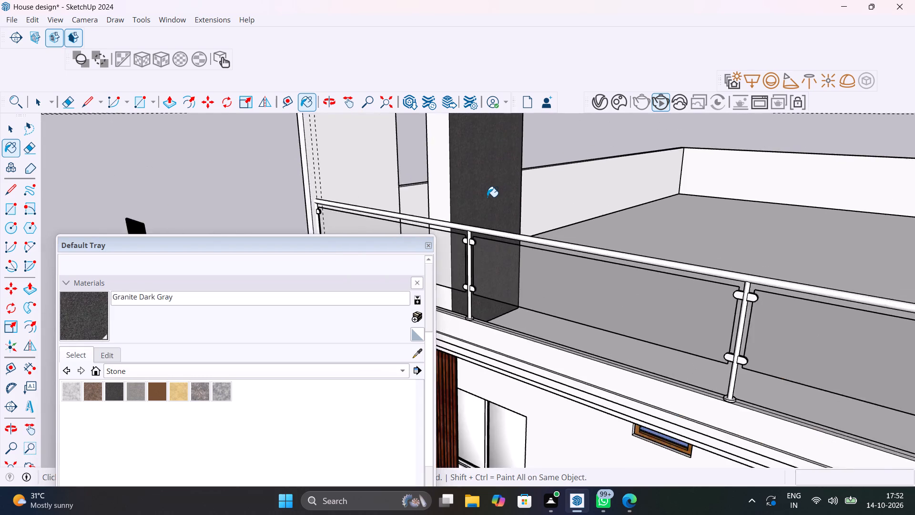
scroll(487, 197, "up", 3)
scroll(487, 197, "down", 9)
Look through the Metal and the Brick, Cladding and Siding material collections for a column finish.
left_click_drag(349, 245, 349, 243)
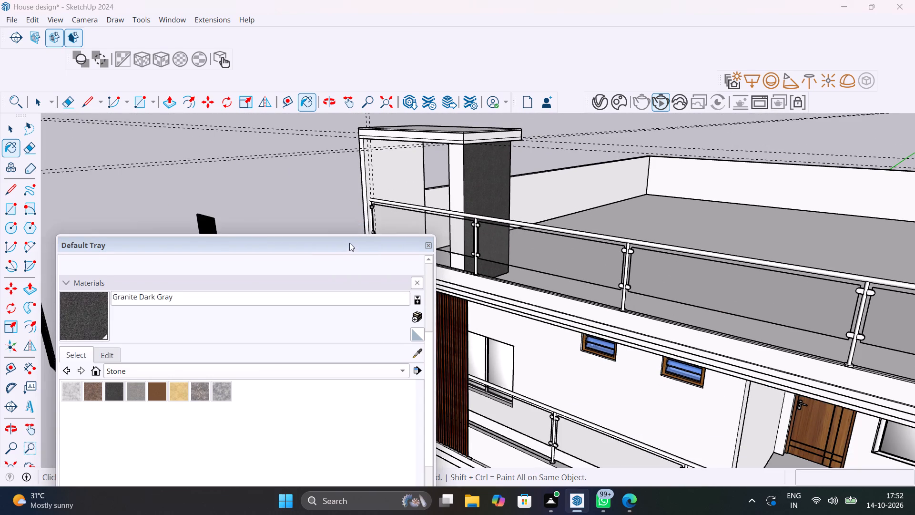
left_click_drag(349, 243, 376, 159)
left_click(424, 289)
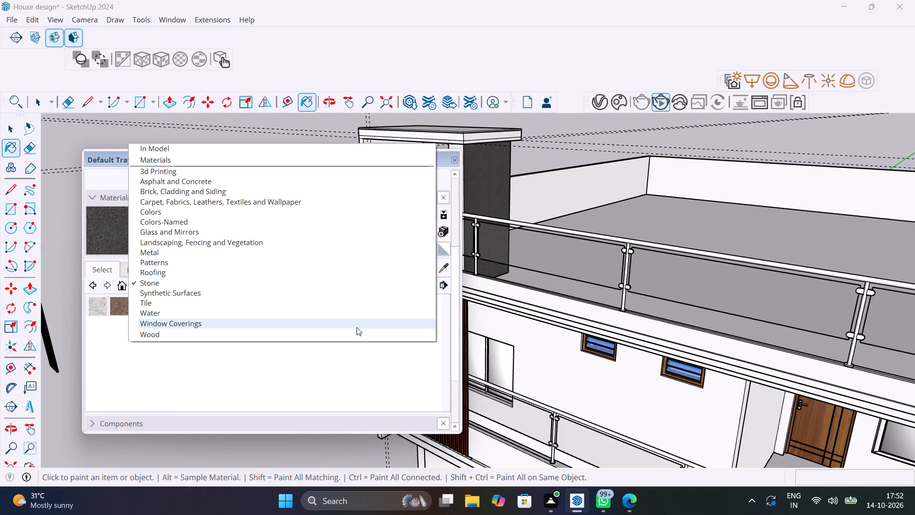
left_click(255, 257)
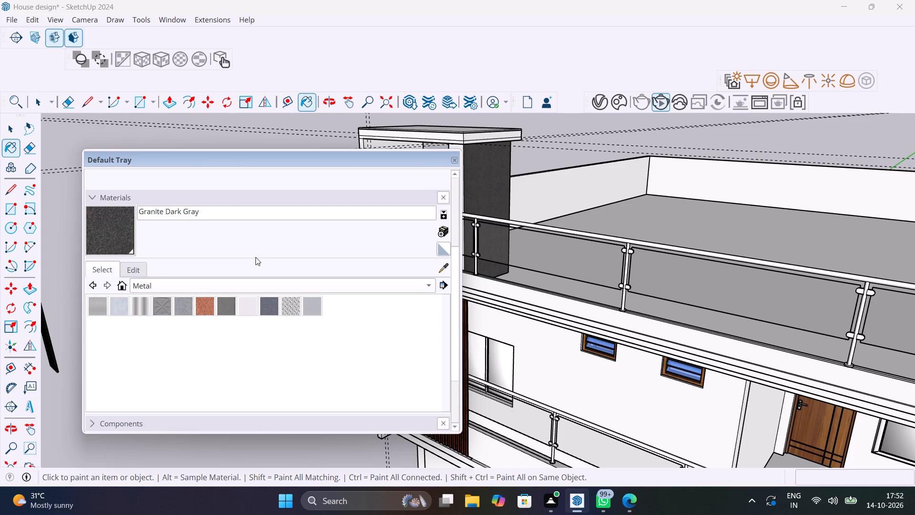
left_click(433, 288)
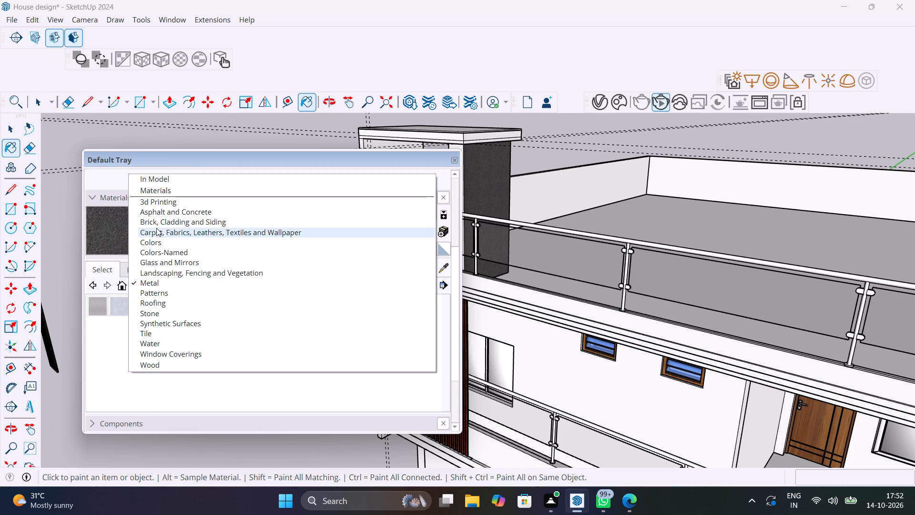
left_click(157, 225)
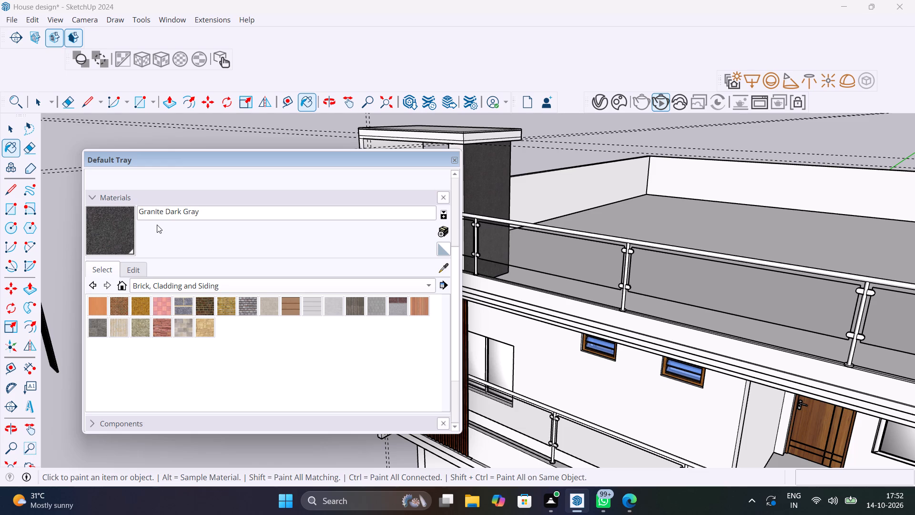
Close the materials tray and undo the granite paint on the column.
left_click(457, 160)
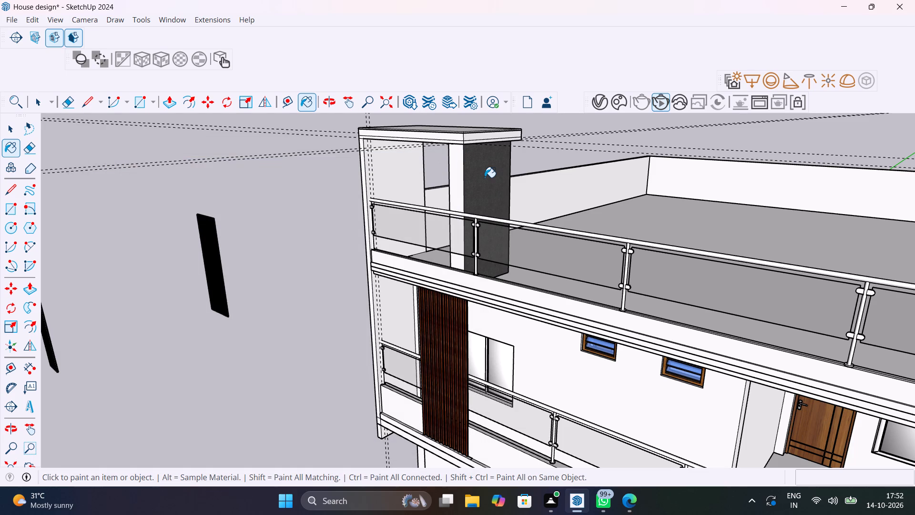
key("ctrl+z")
Look through the online Chaos Cosmos 3D model categories, including Accessories, Furniture, Vegetation, Architecture with its Stairs, and Presets.
left_click(620, 111)
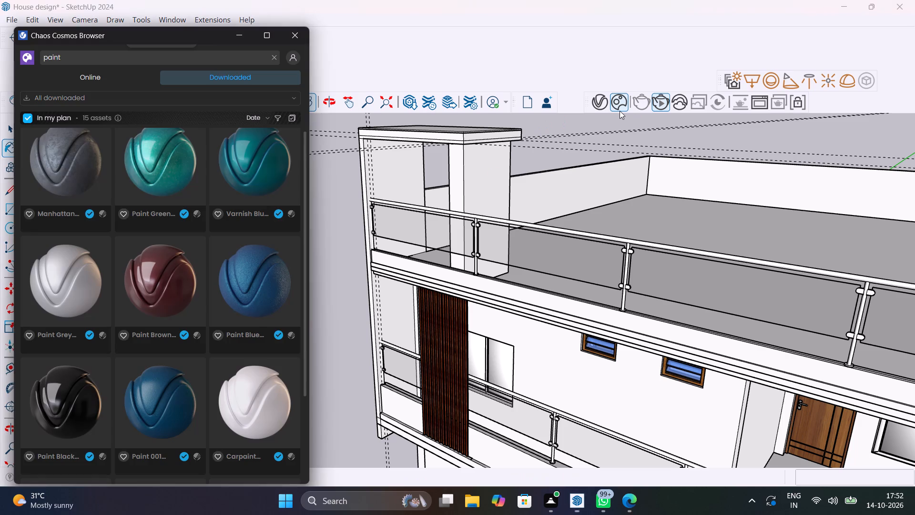
left_click(115, 79)
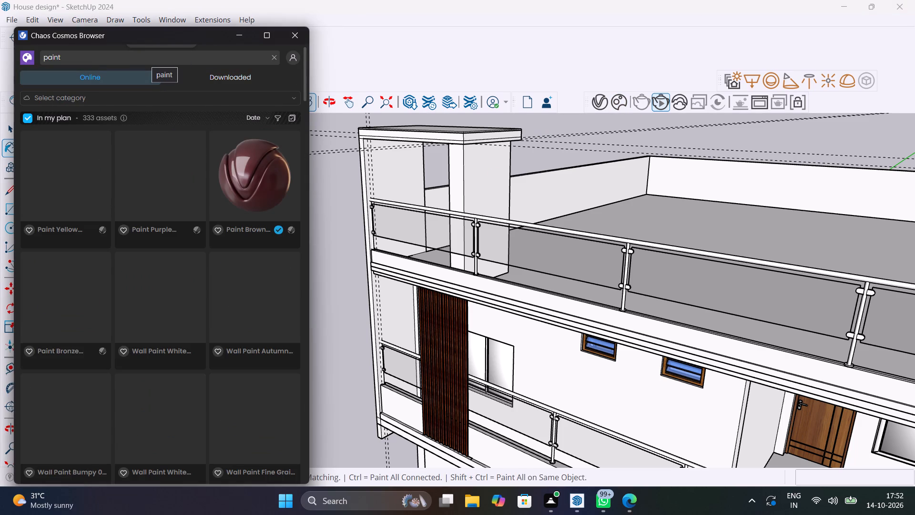
left_click(232, 102)
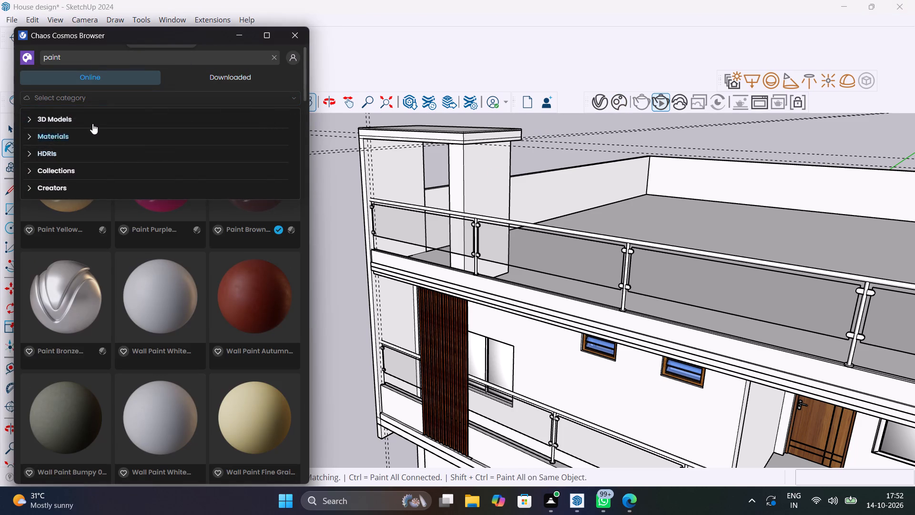
left_click(92, 121)
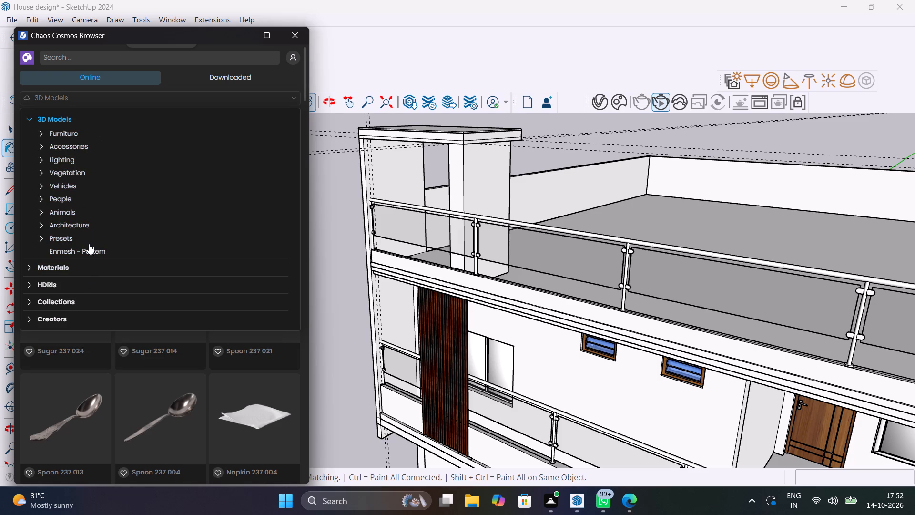
scroll(89, 242, "down", 2)
left_click(91, 275)
left_click(95, 151)
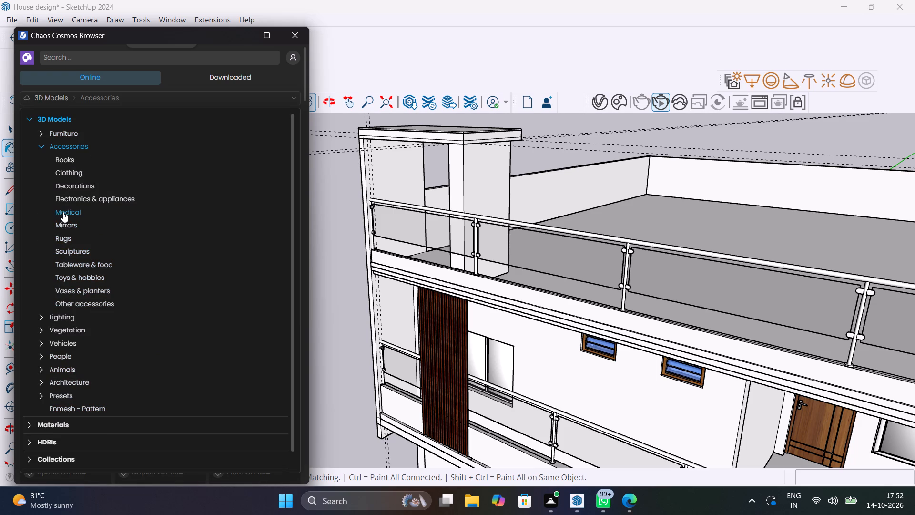
left_click(75, 132)
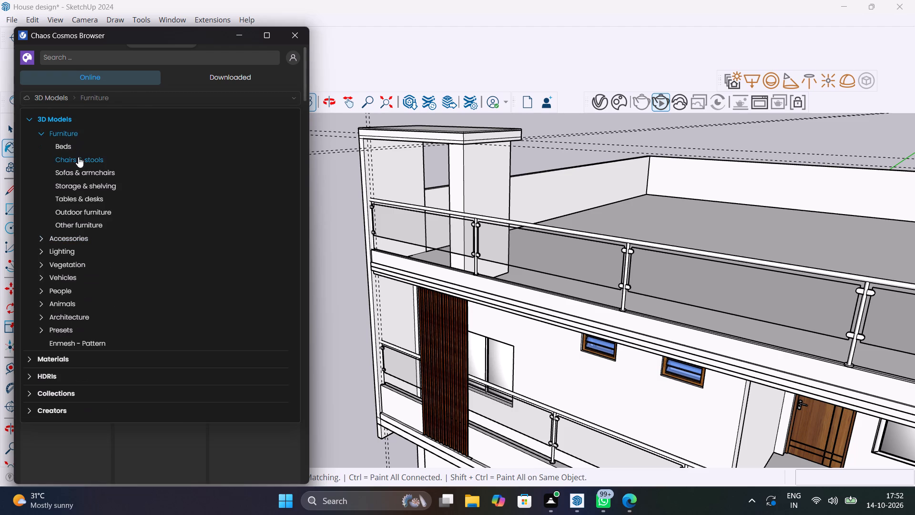
left_click(84, 238)
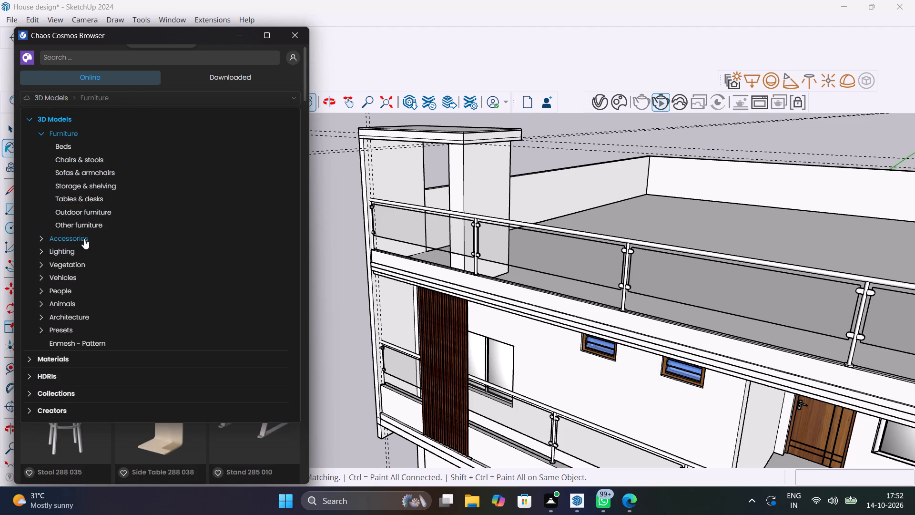
left_click(83, 326)
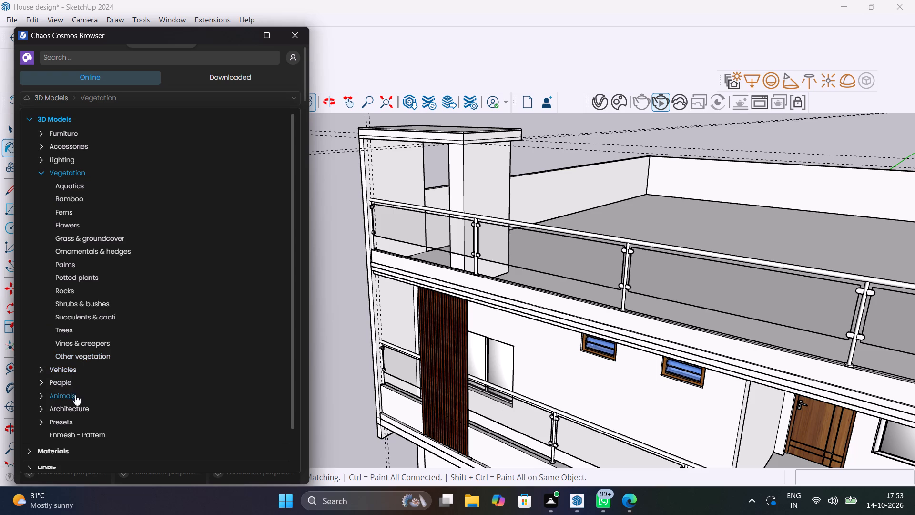
left_click(79, 414)
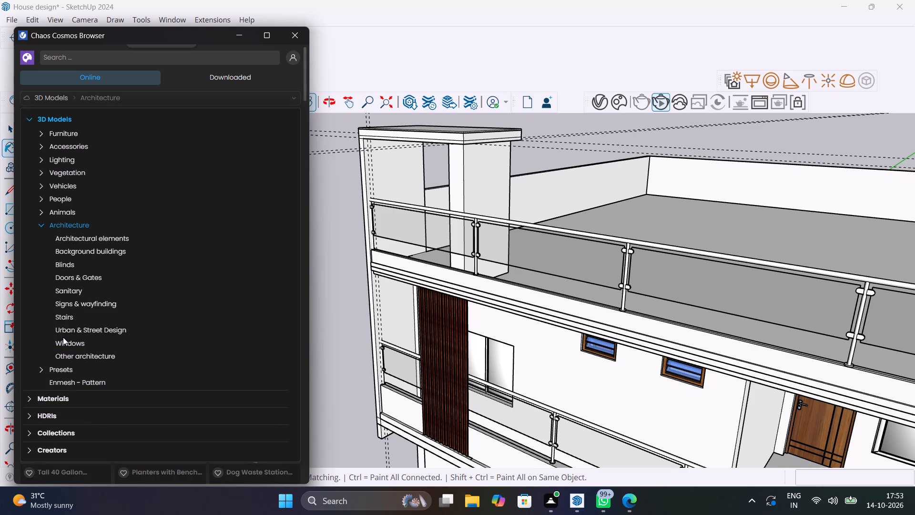
left_click(91, 318)
left_click(65, 317)
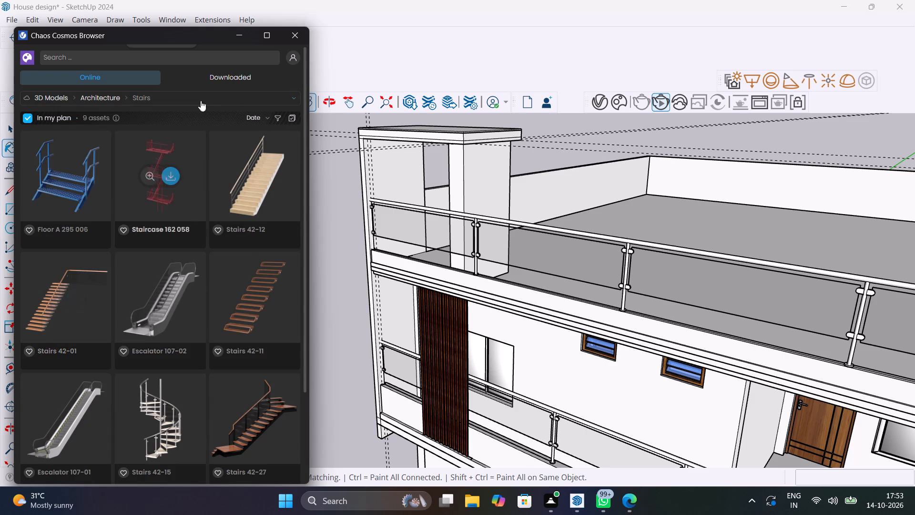
left_click(246, 99)
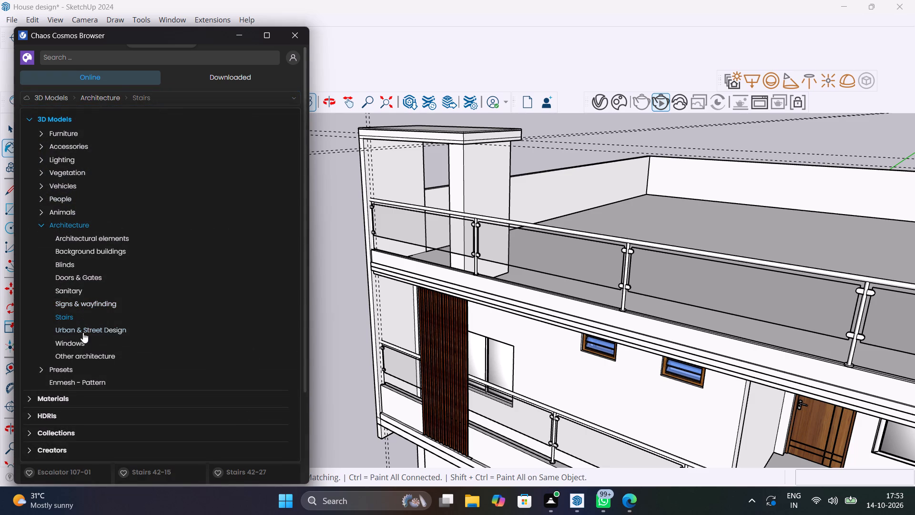
left_click(91, 373)
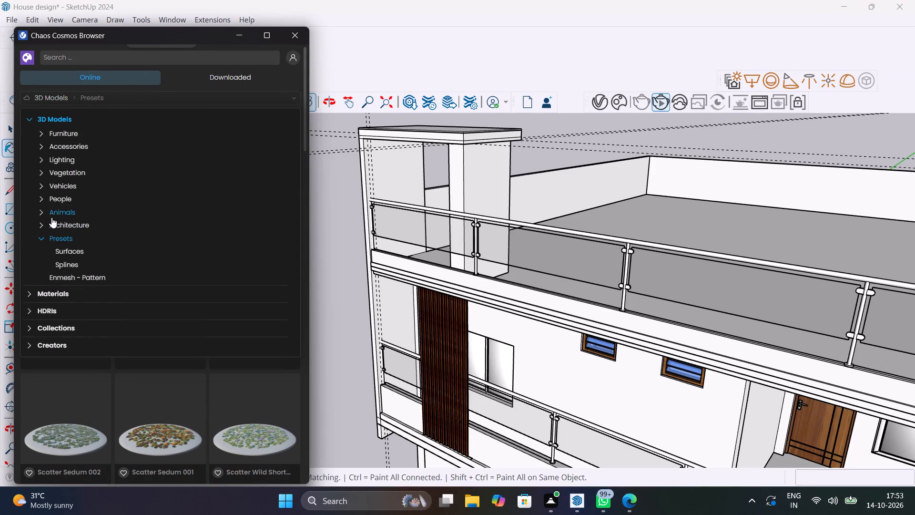
scroll(112, 294, "down", 3)
Search the online Cosmos library for stone.
left_click(215, 61)
left_click(215, 61)
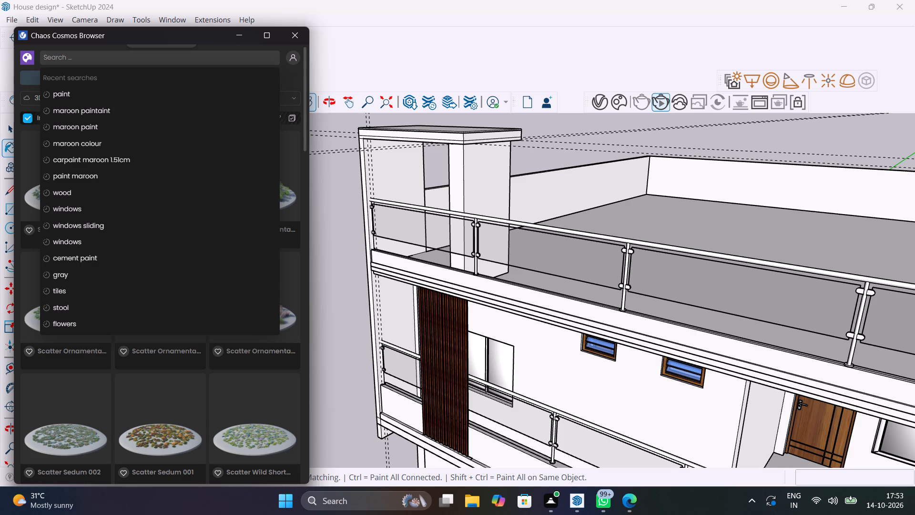
type("STONE")
key("Return")
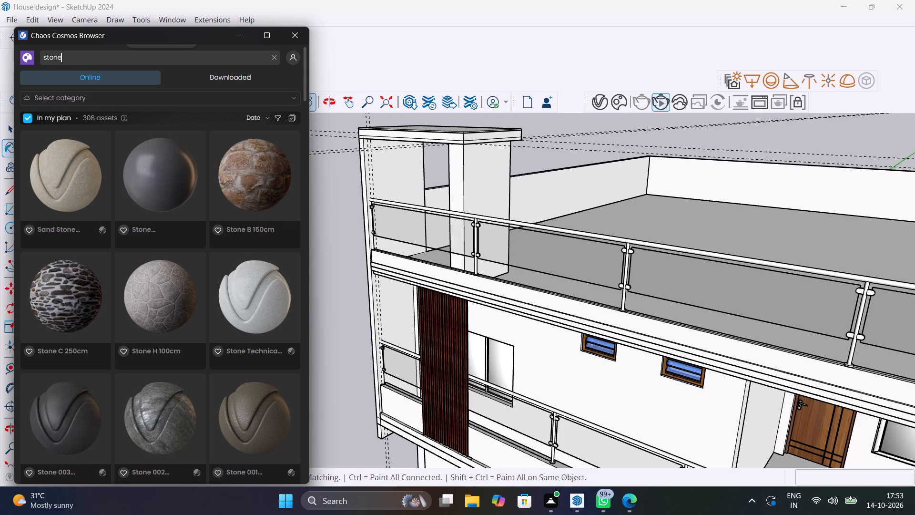
Look through the stone, granite, marble, plaster and travertine materials for a suitable canopy column finish.
scroll(216, 227, "down", 4)
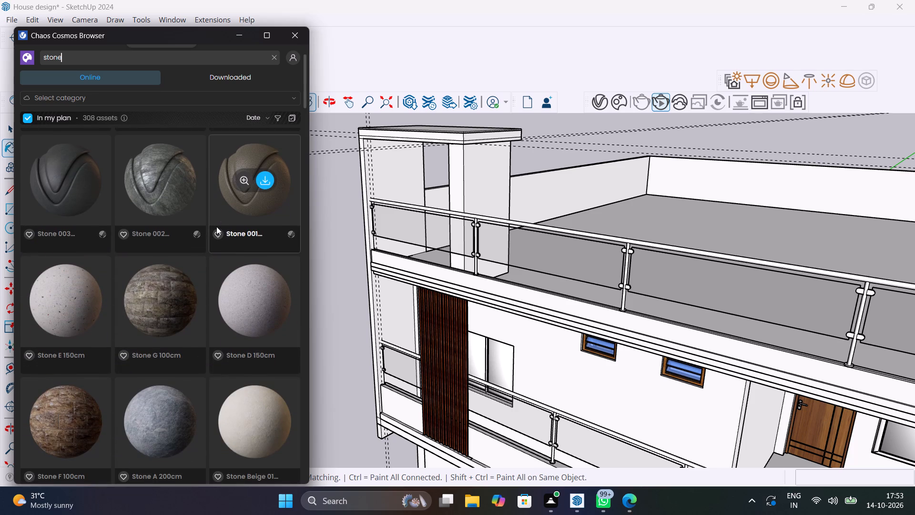
scroll(216, 227, "down", 4)
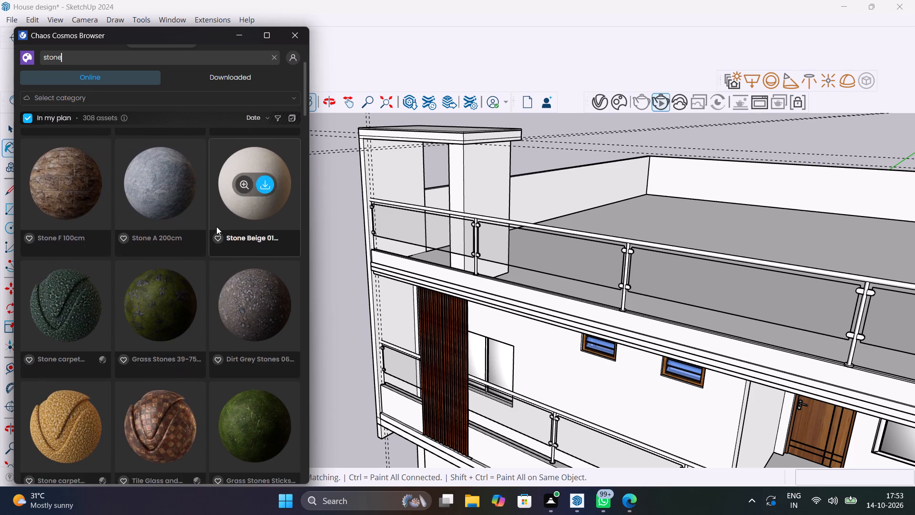
scroll(216, 227, "down", 16)
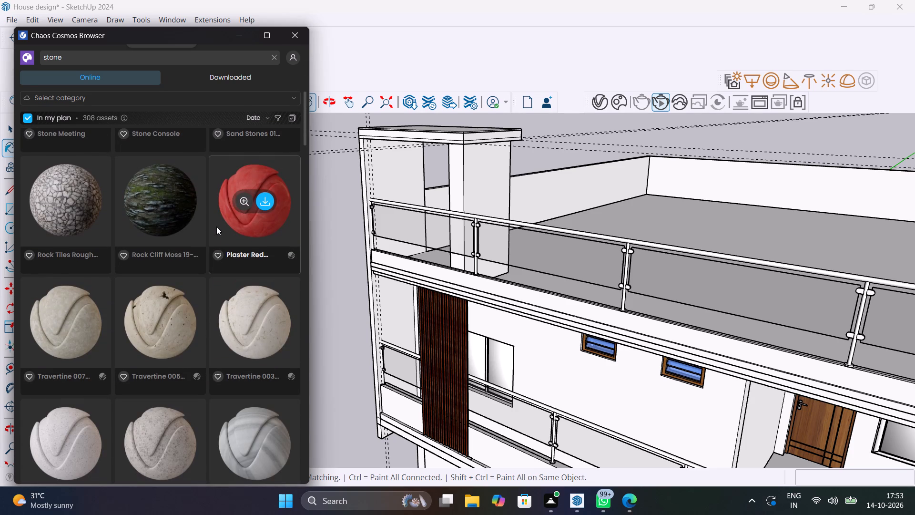
scroll(216, 227, "down", 7)
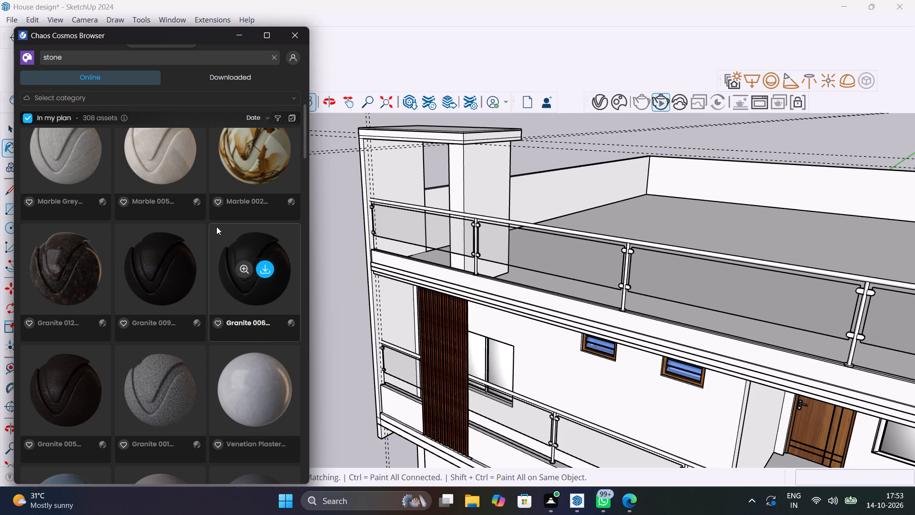
scroll(216, 227, "down", 3)
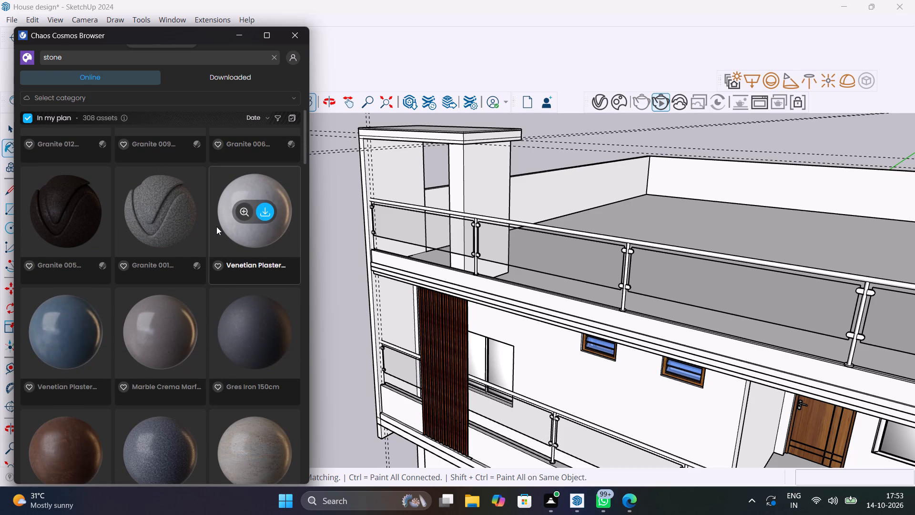
scroll(216, 227, "down", 7)
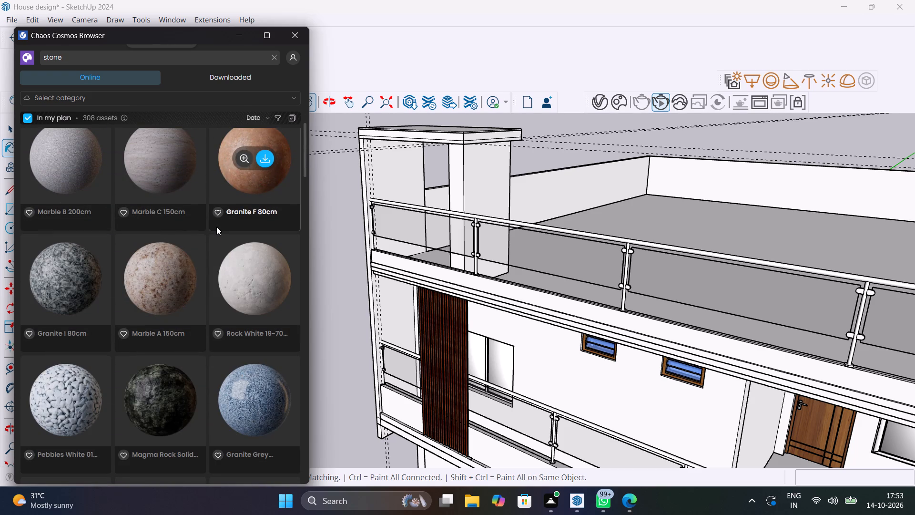
scroll(216, 227, "down", 5)
scroll(216, 227, "up", 2)
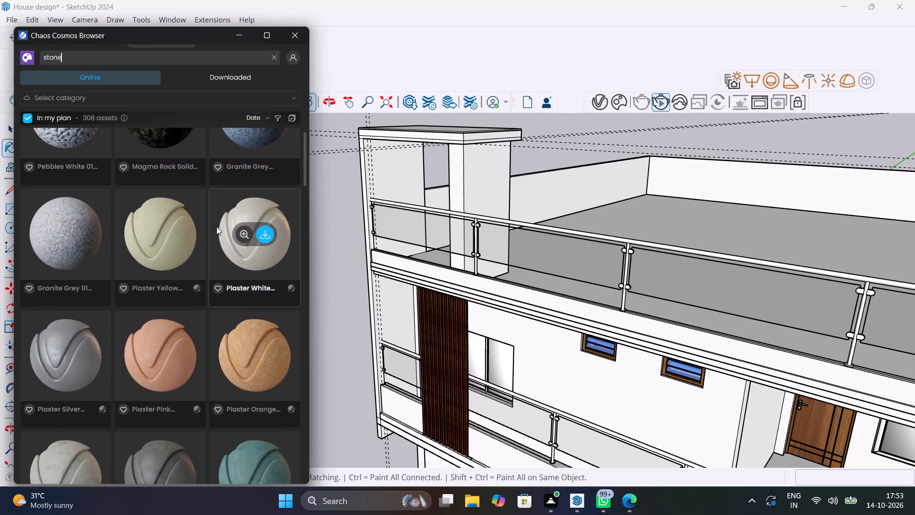
scroll(216, 227, "down", 20)
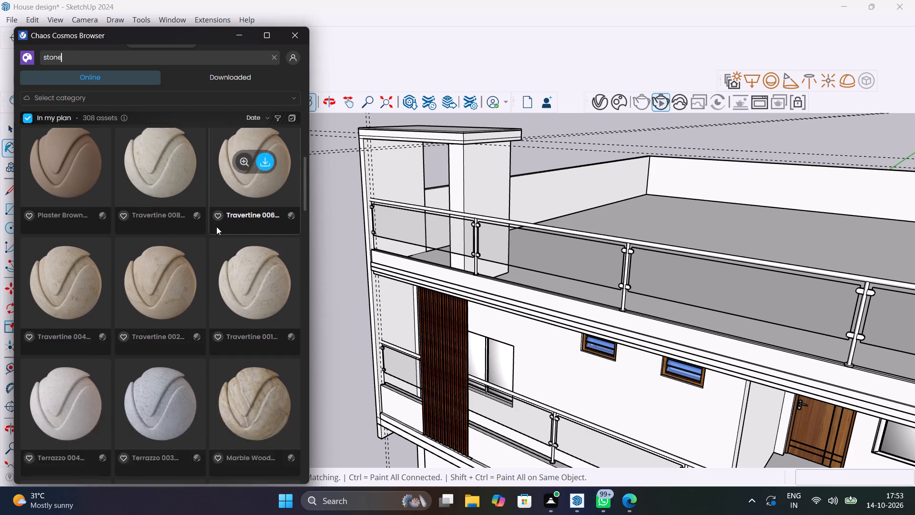
scroll(216, 227, "down", 19)
scroll(216, 227, "down", 5)
Download the Stone C 250cm material from the Cosmos stone results.
scroll(216, 227, "up", 6)
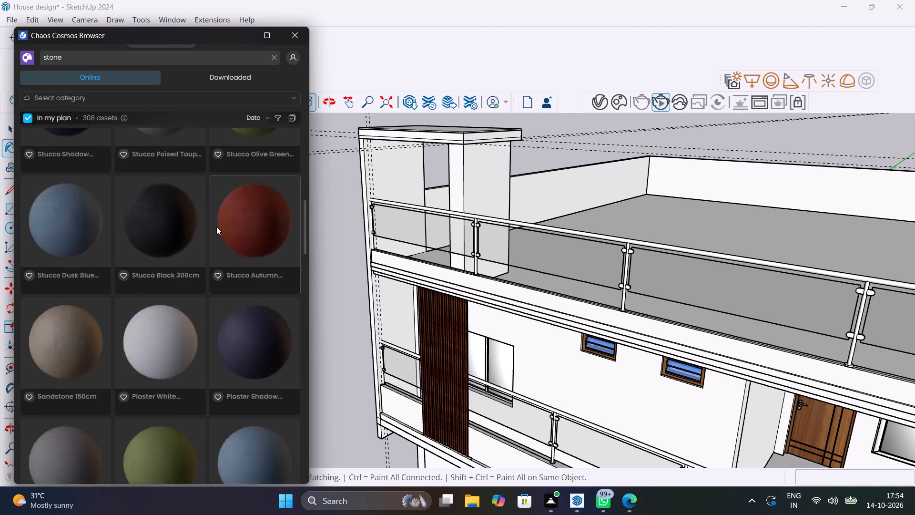
scroll(216, 227, "up", 20)
scroll(216, 227, "up", 20)
scroll(216, 227, "up", 5)
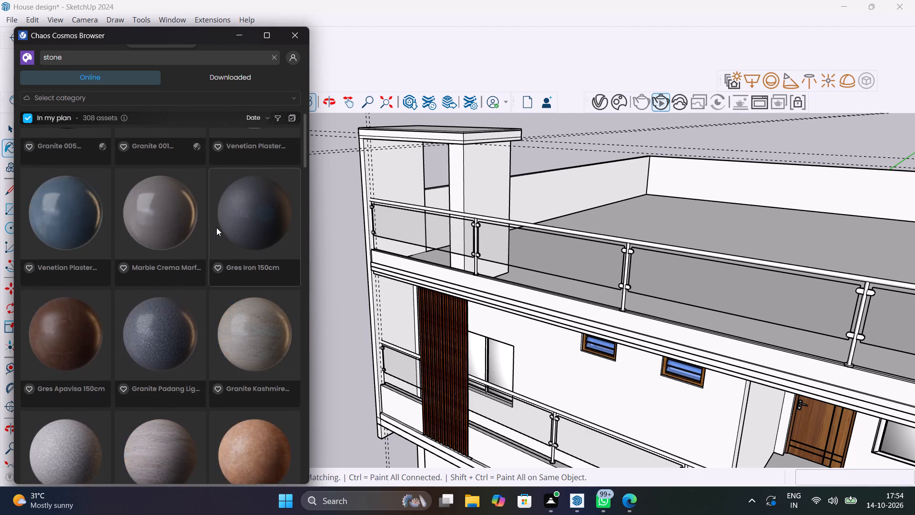
scroll(216, 227, "up", 20)
scroll(216, 227, "up", 11)
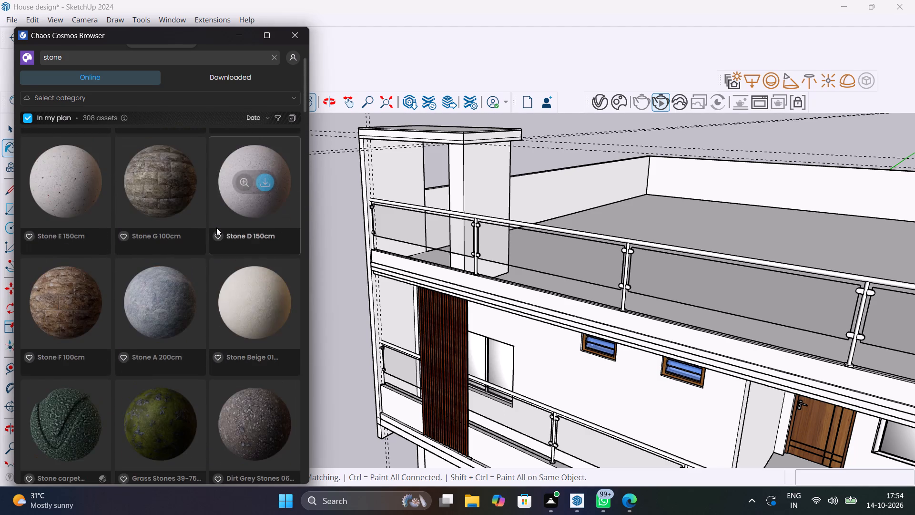
scroll(216, 227, "up", 5)
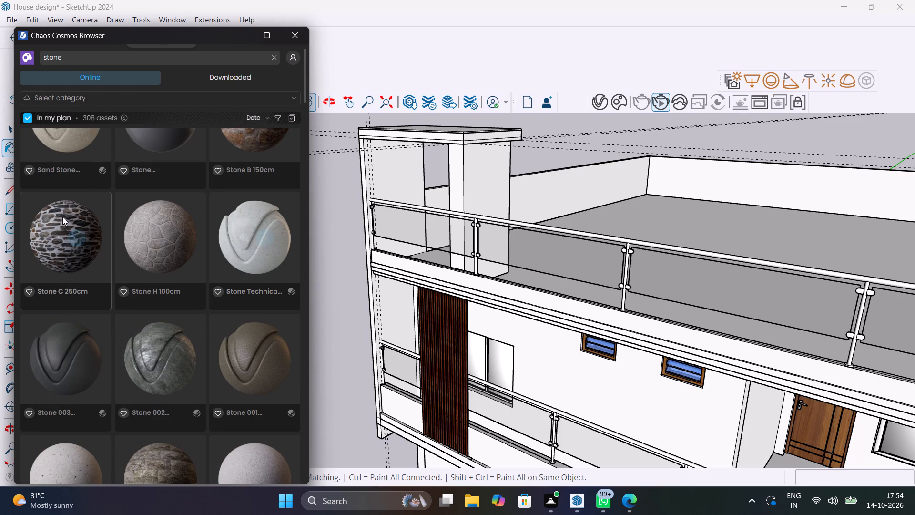
left_click(71, 237)
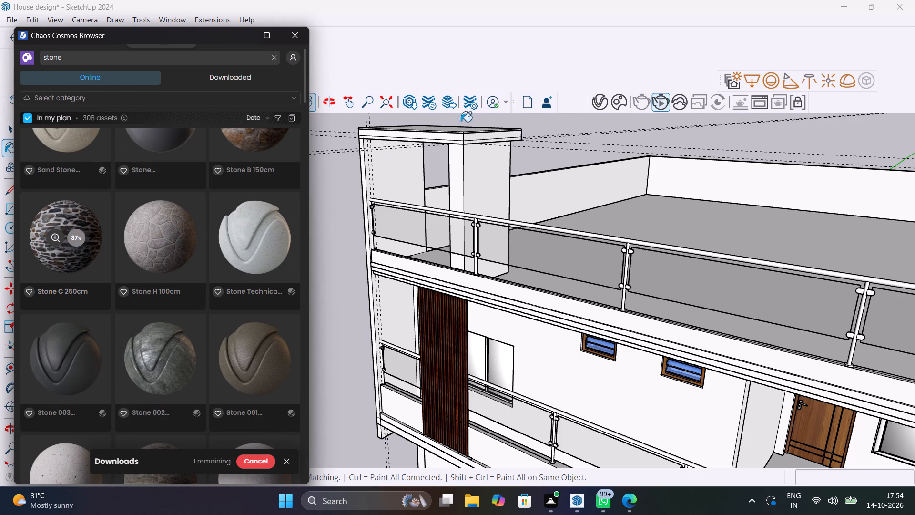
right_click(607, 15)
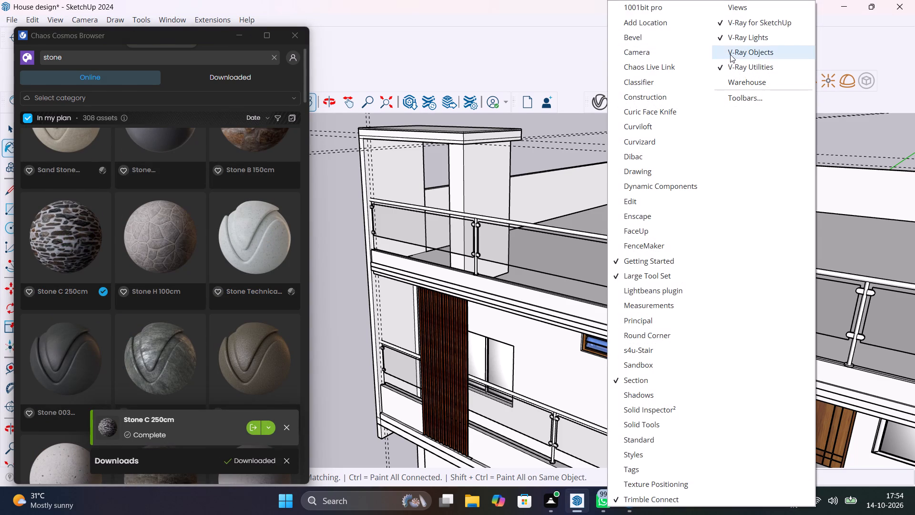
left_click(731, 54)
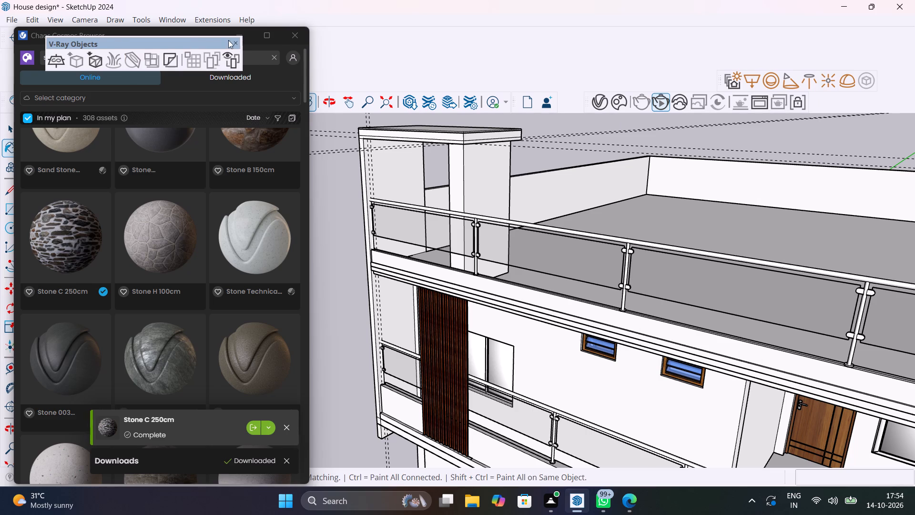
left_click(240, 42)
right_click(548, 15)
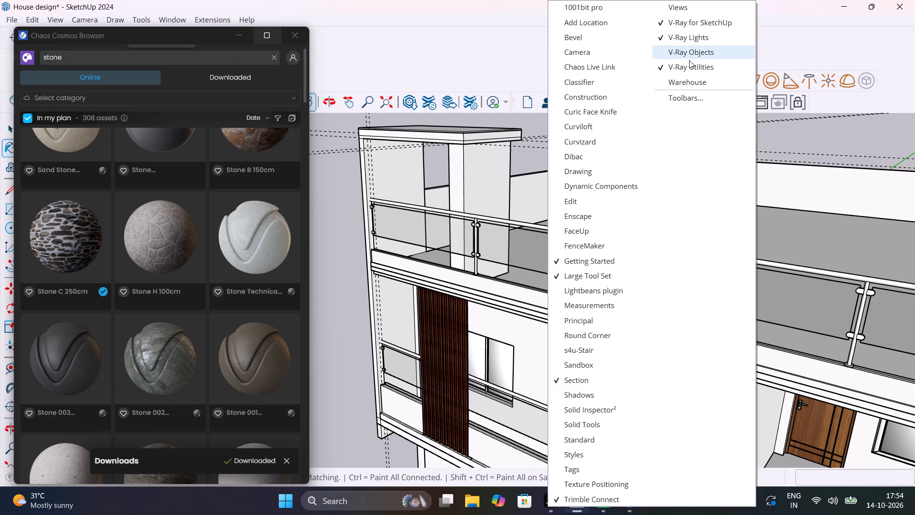
Move the Chaos Cosmos Browser window lower so that it uncovers the modelling and V-Ray tools.
left_click_drag(219, 30, 217, 157)
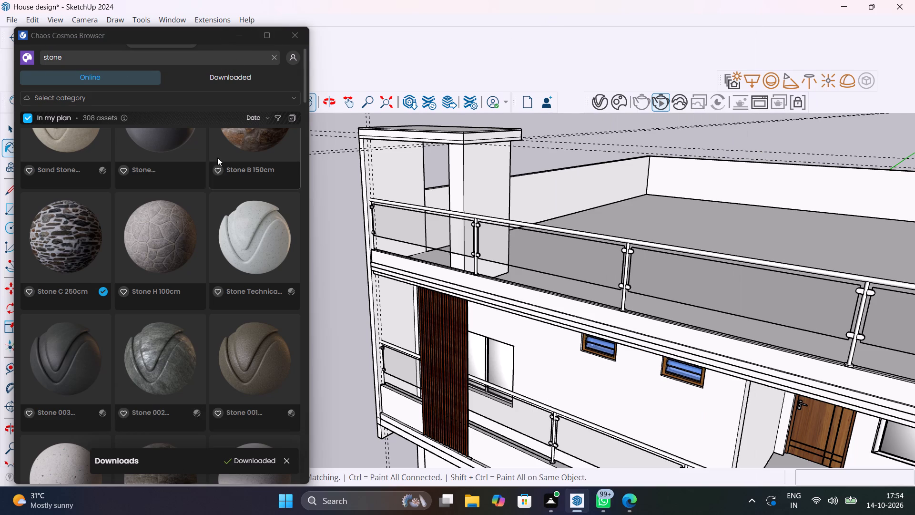
left_click_drag(217, 157, 217, 165)
left_click_drag(191, 34, 216, 134)
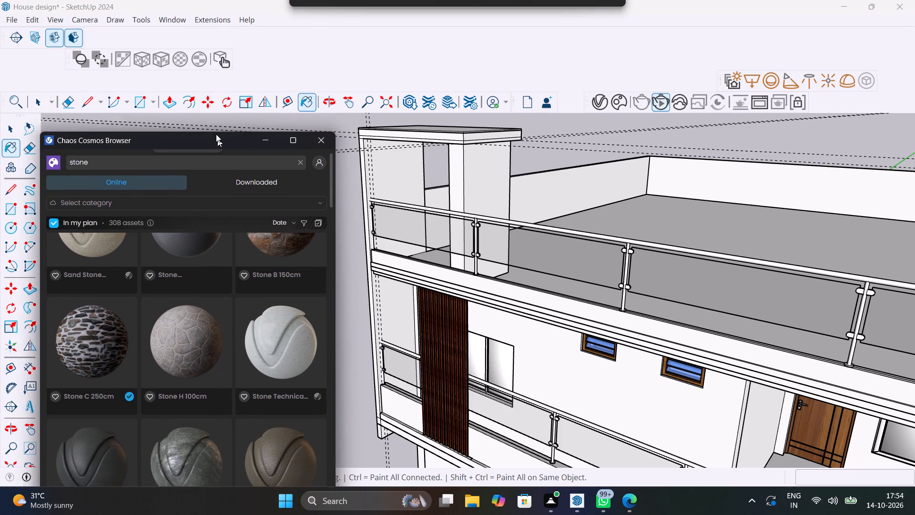
Move the V-Ray texture-projection toolbar above the V-Ray lights toolbar and shift the Chaos Cosmos Browser clear of the terrace column.
left_click_drag(216, 134, 209, 112)
left_click_drag(66, 58, 389, 47)
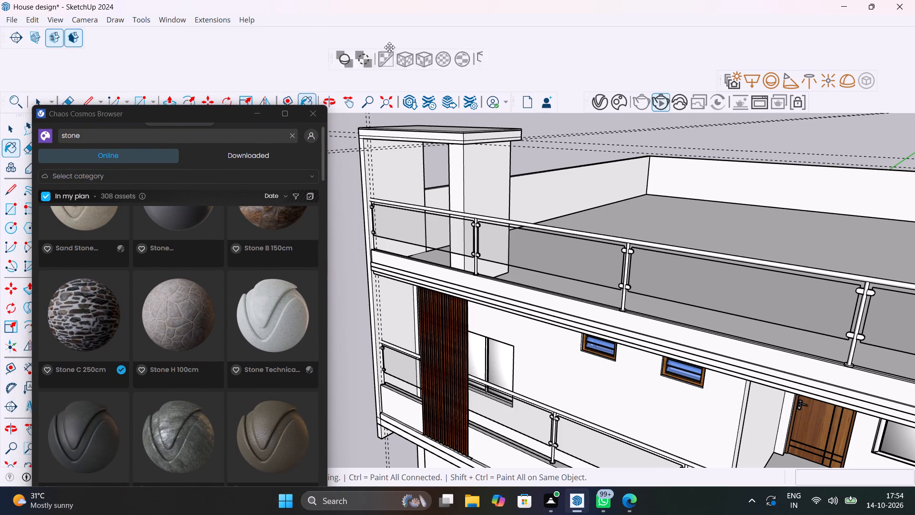
left_click_drag(389, 47, 641, 41)
left_click_drag(152, 111, 142, 24)
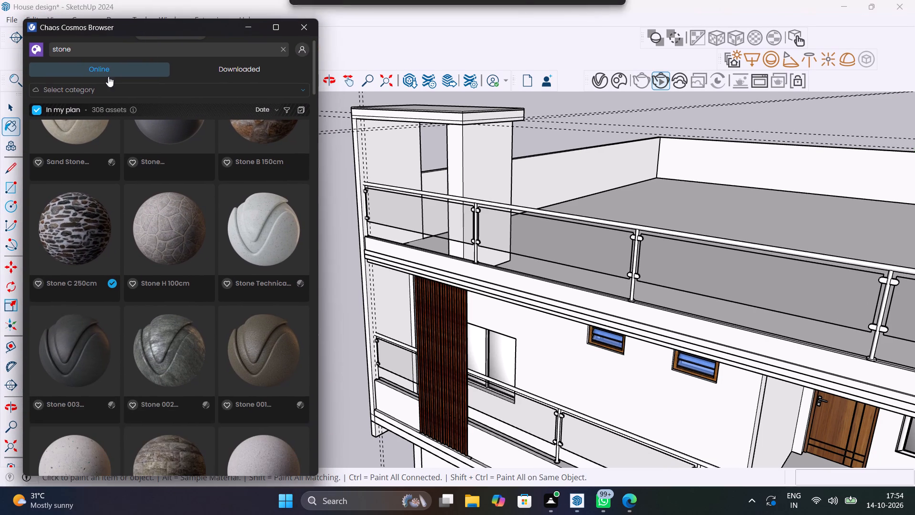
Import the Stone C 250cm material into the scene and open the V-Ray Asset Editor.
left_click(77, 228)
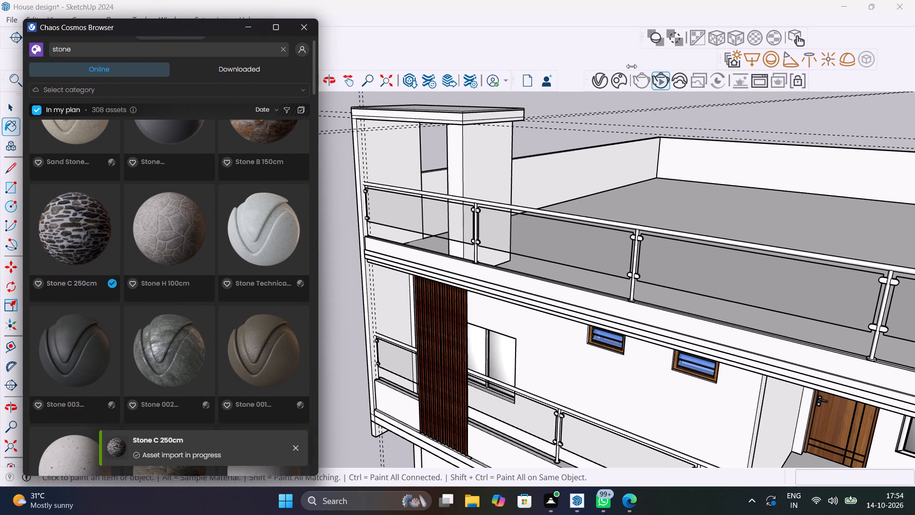
left_click(605, 80)
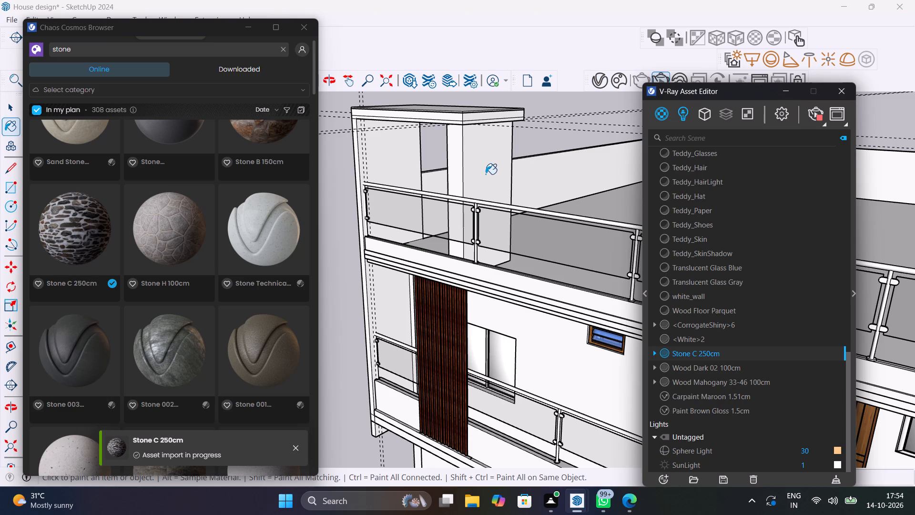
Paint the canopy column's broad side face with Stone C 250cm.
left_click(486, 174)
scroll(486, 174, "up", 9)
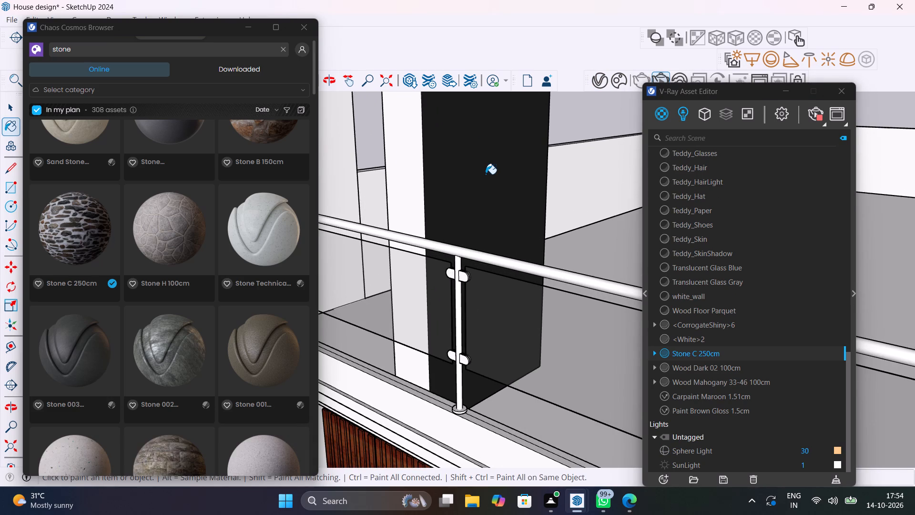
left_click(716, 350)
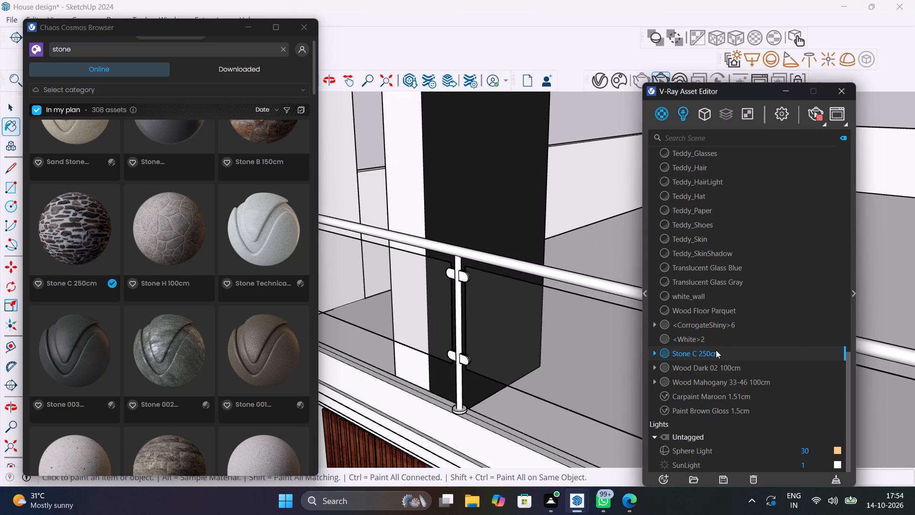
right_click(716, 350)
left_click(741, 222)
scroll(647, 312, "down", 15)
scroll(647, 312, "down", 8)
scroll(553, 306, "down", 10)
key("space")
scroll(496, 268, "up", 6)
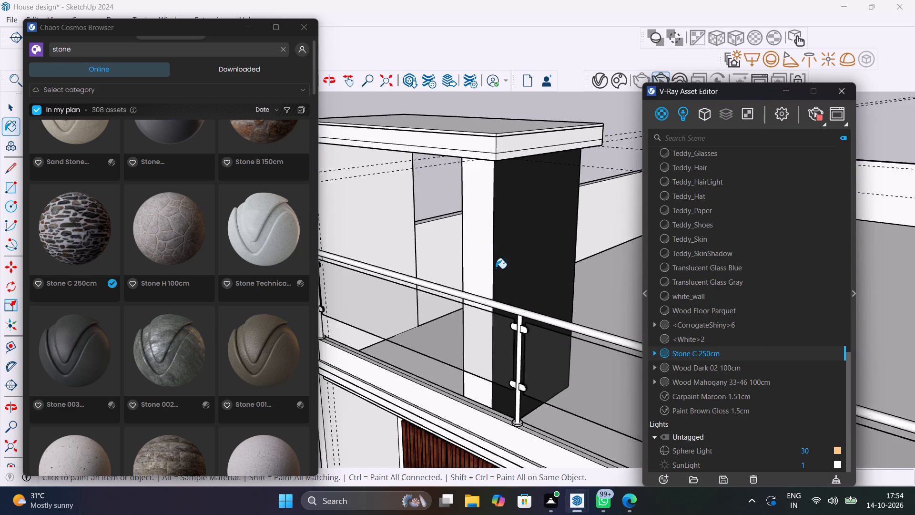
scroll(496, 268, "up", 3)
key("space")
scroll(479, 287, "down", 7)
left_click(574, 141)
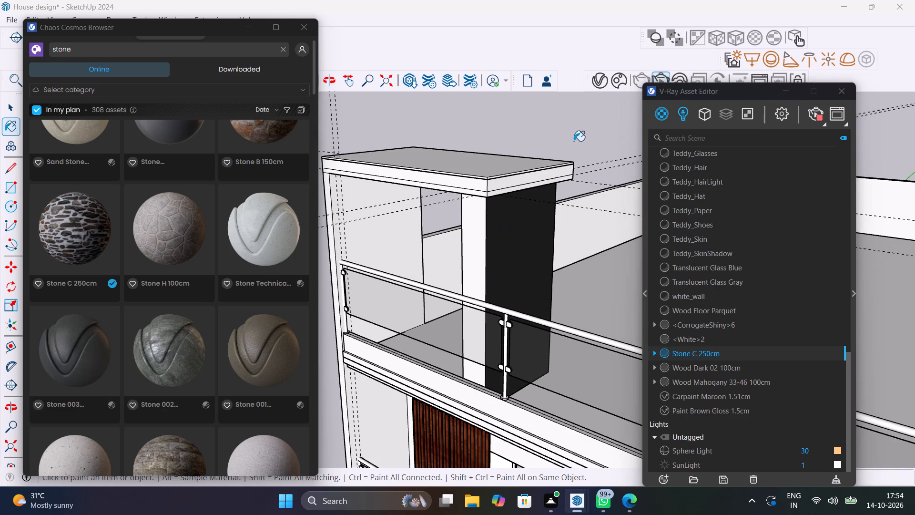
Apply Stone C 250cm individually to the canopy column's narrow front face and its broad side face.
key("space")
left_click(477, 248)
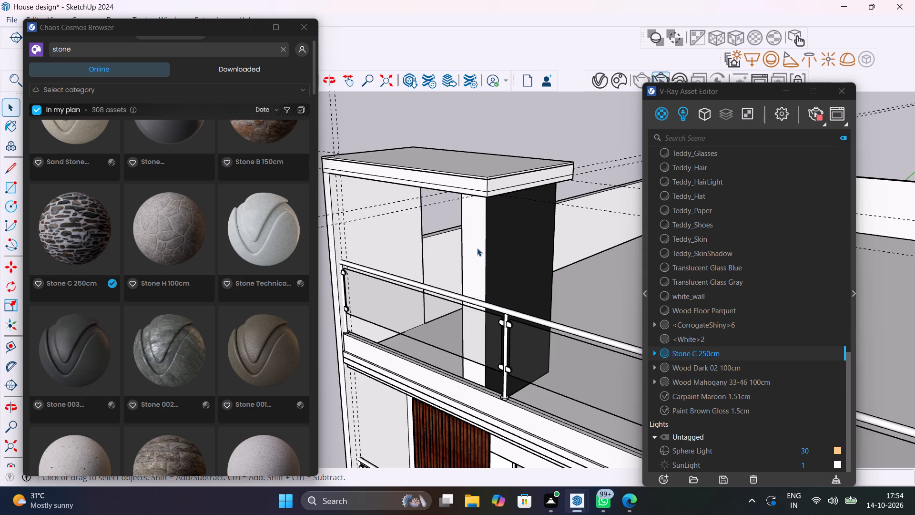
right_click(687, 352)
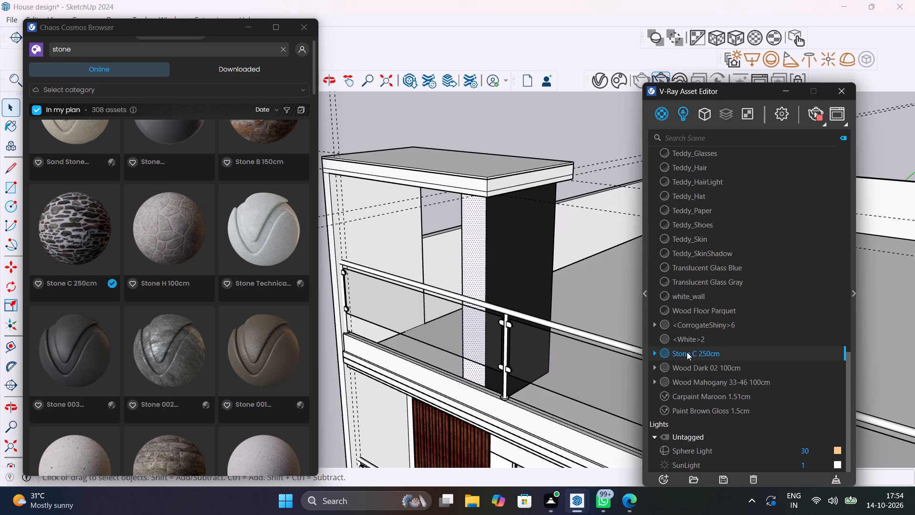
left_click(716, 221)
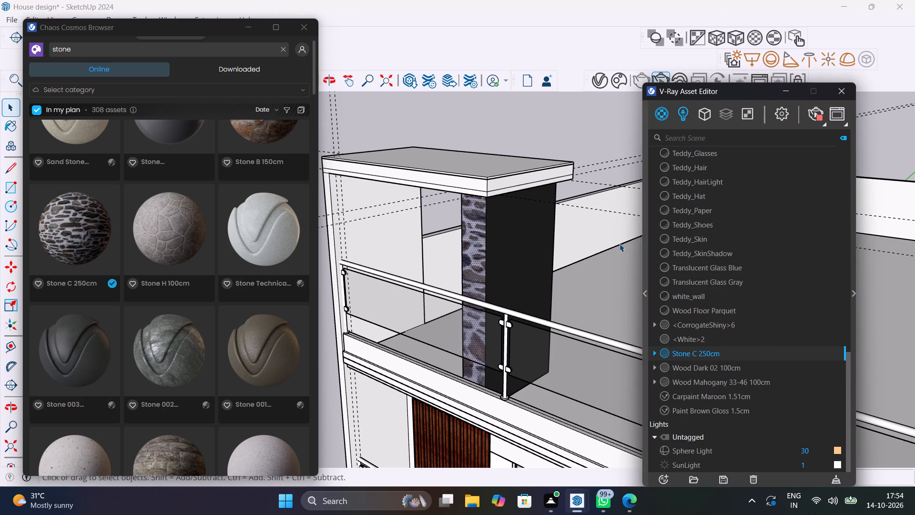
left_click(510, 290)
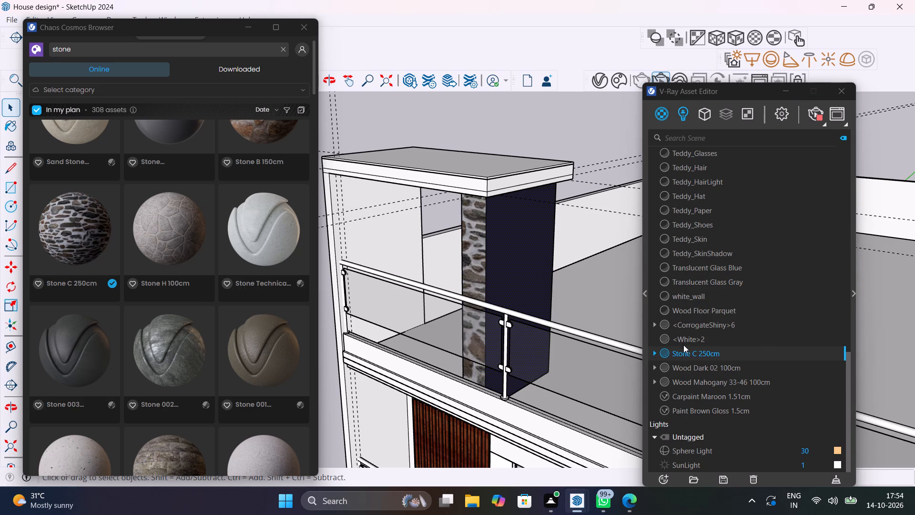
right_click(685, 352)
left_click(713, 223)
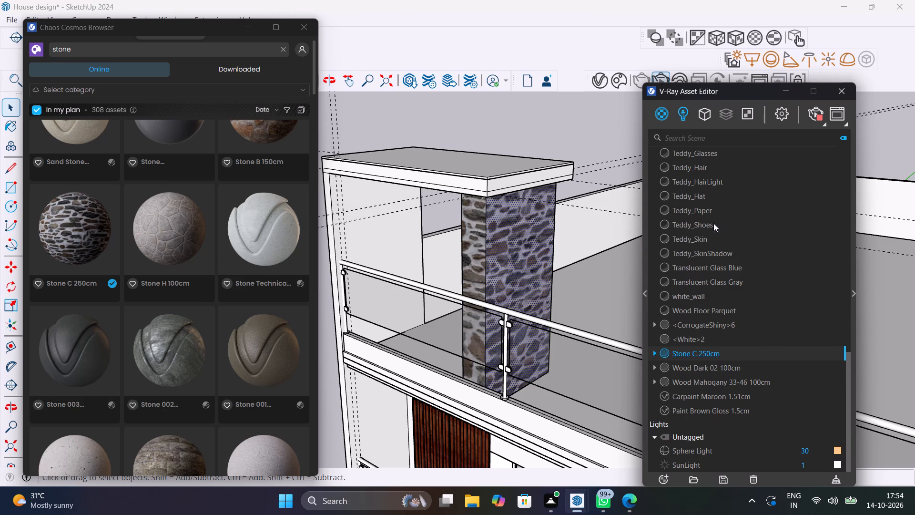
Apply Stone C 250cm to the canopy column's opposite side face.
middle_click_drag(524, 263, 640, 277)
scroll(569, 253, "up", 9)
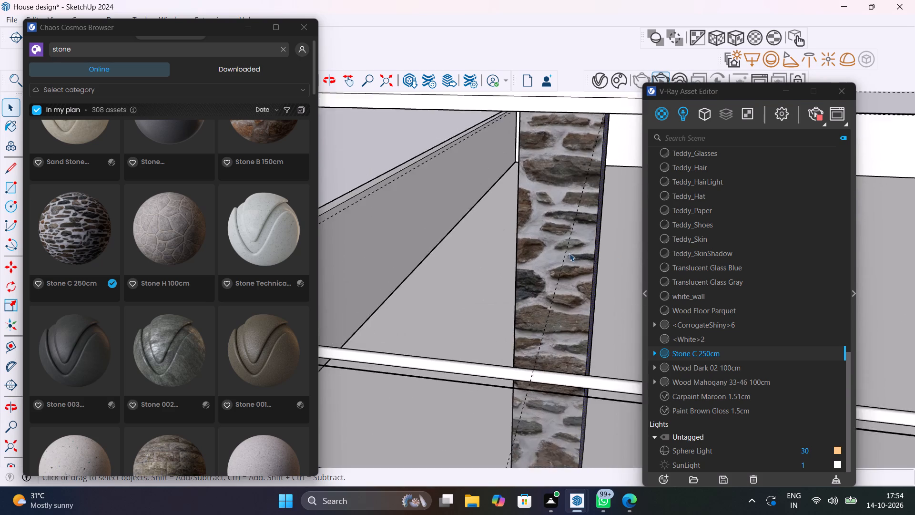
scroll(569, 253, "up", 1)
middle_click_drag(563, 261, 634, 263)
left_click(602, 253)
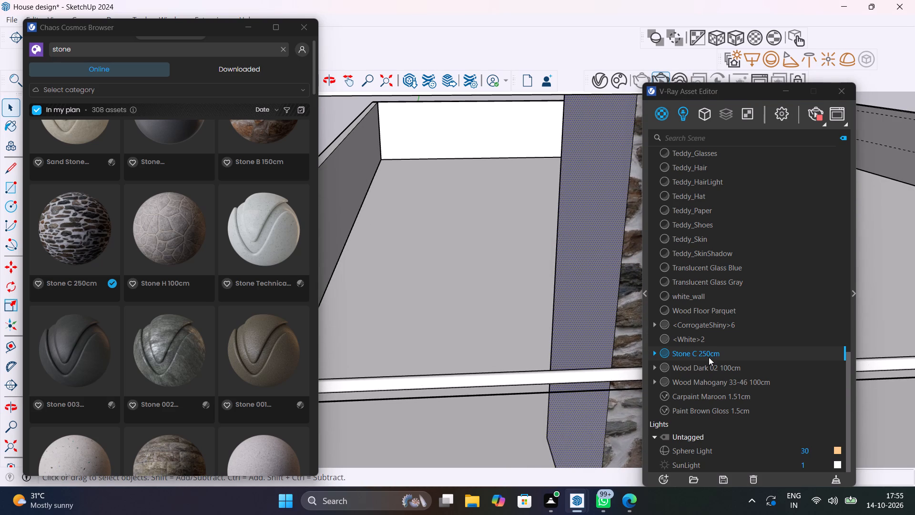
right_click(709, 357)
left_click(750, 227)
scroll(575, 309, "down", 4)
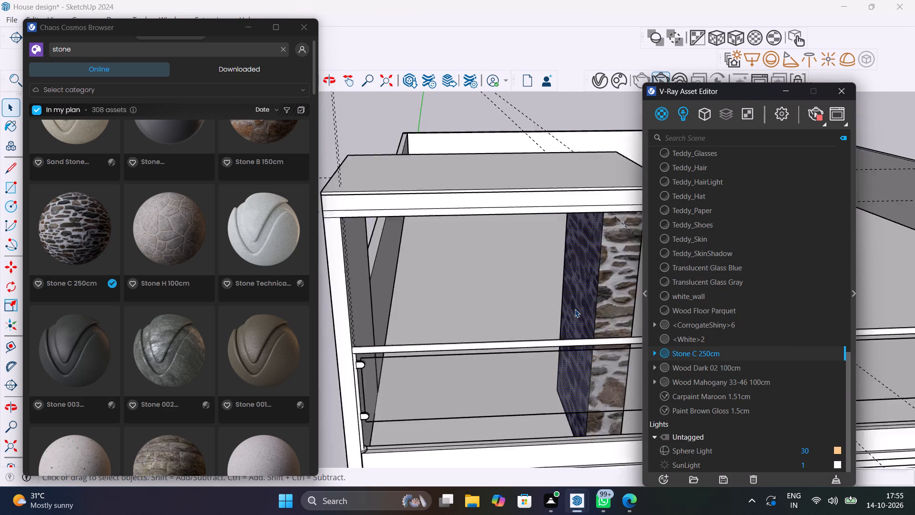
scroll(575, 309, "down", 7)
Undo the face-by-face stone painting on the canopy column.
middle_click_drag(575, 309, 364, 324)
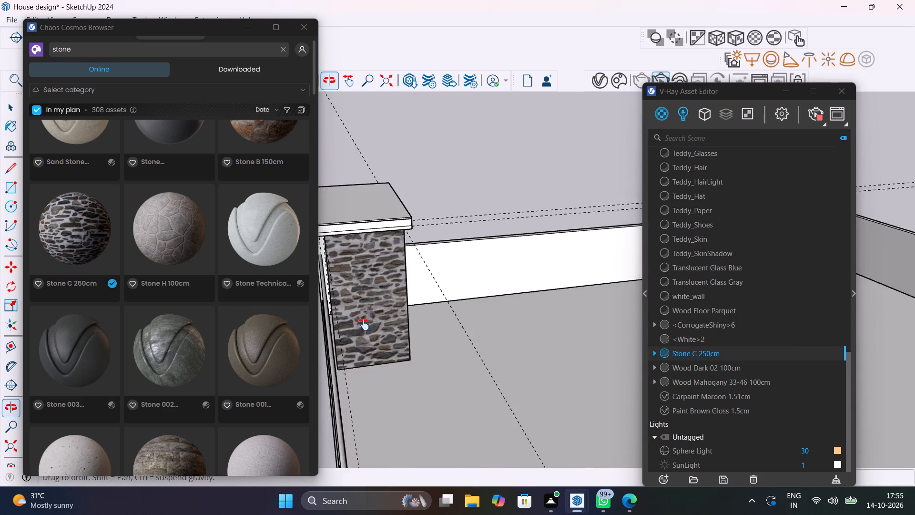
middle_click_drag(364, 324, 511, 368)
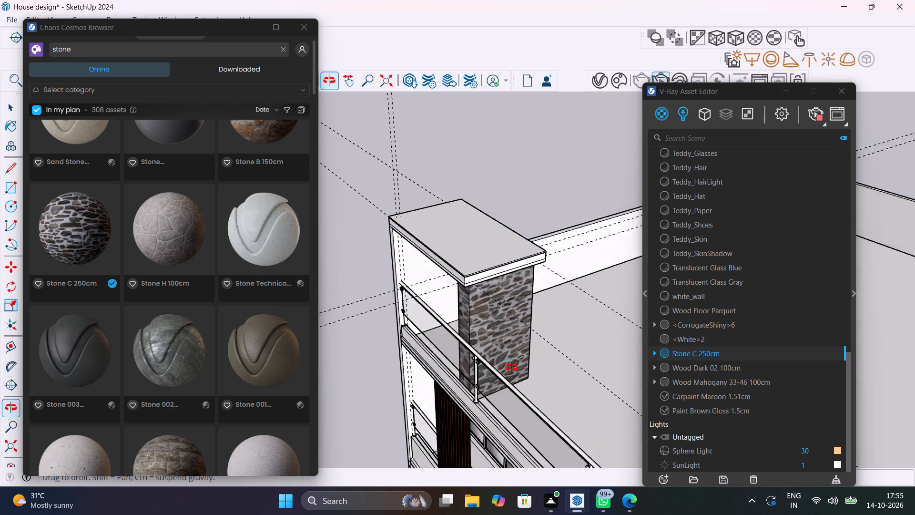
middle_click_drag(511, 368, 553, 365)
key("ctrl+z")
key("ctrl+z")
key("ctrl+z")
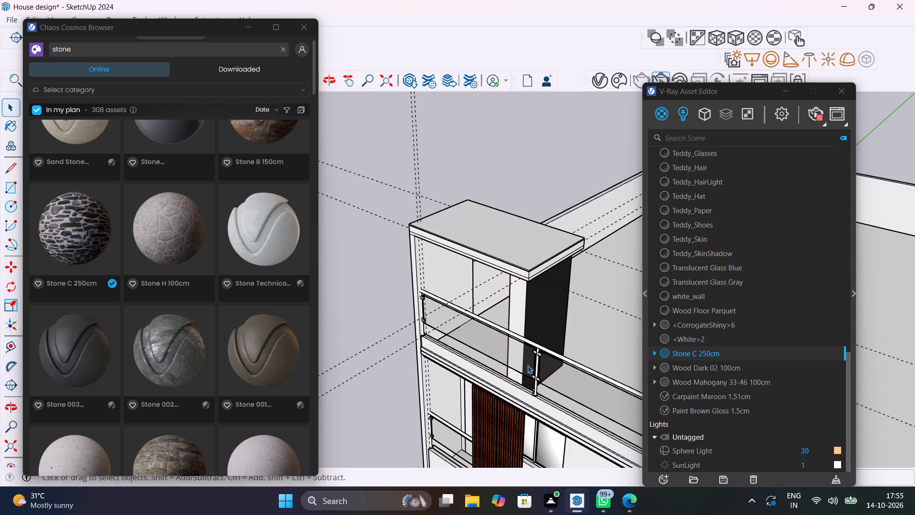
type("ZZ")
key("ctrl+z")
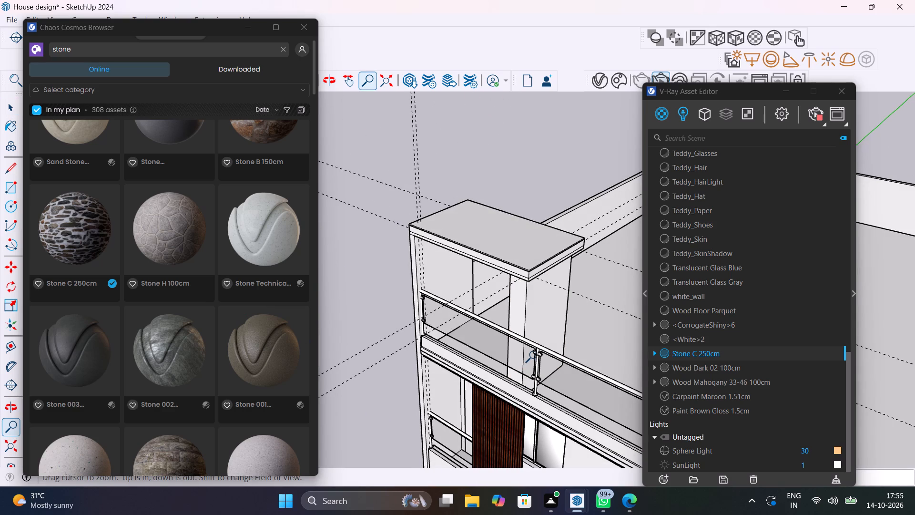
Select the entire canopy column and apply the Stone C 250cm material to all of it at once.
key("space")
triple_click(546, 324)
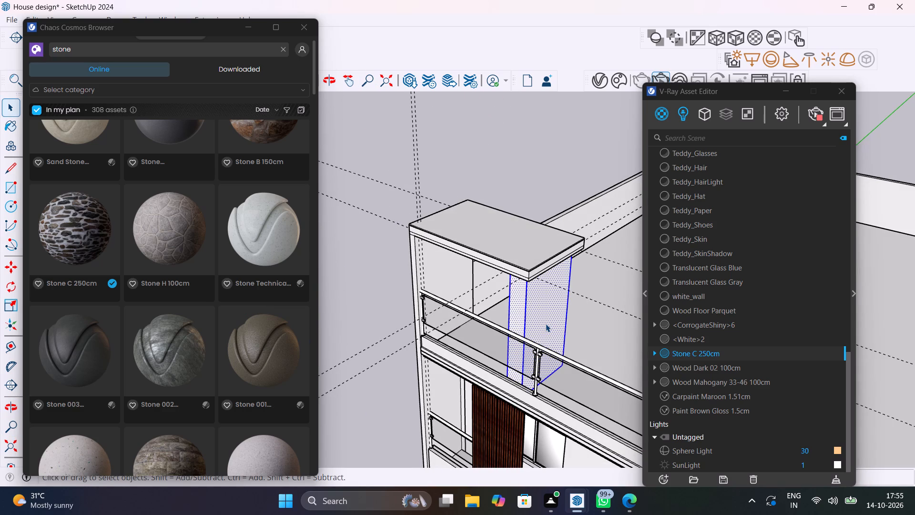
middle_click_drag(546, 323, 568, 298)
right_click(680, 351)
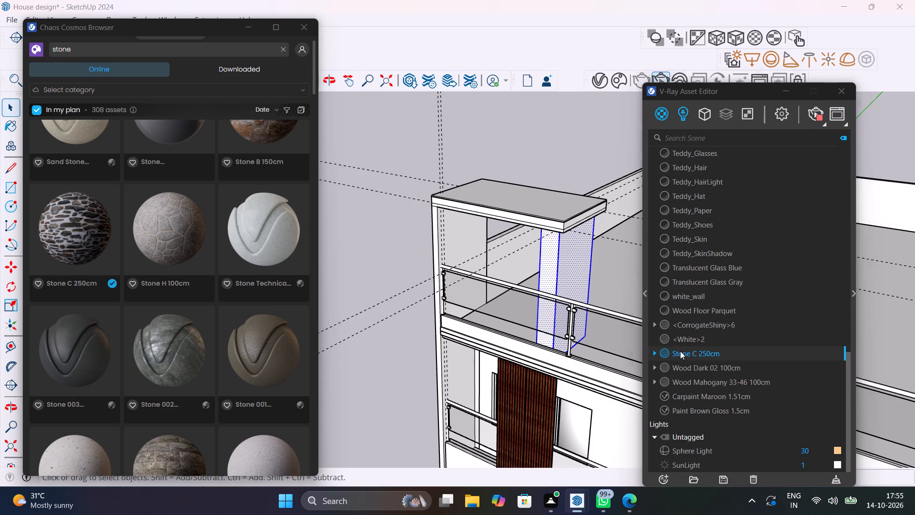
left_click(711, 218)
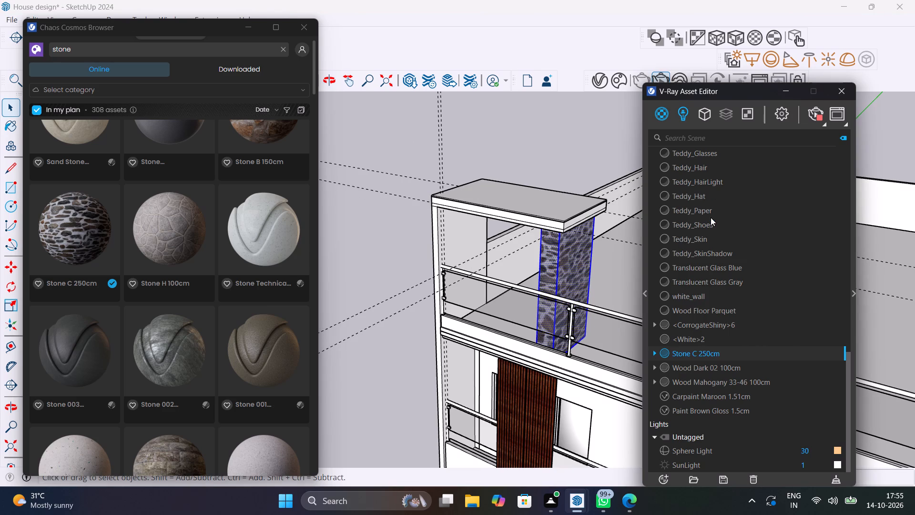
Apply a cubic texture projection with texture size independent of object scaling to the stone column, and deselect it.
left_click(744, 40)
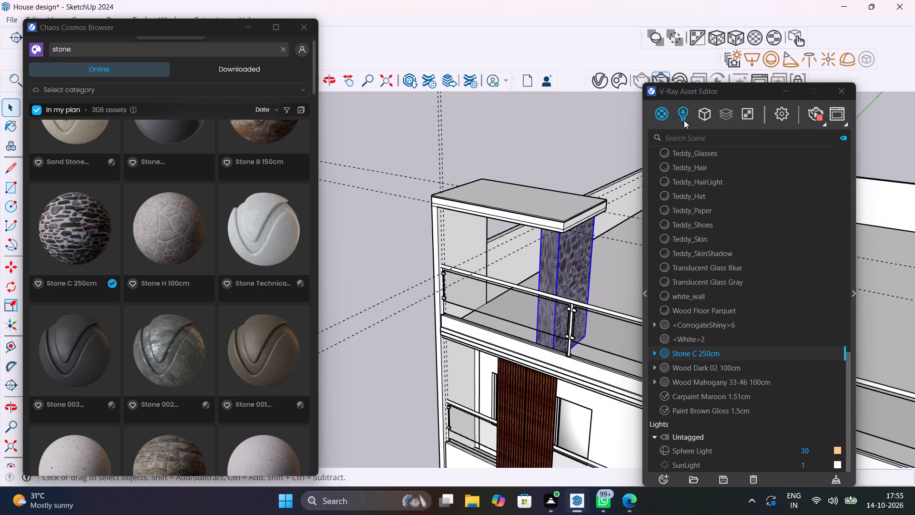
scroll(563, 265, "up", 10)
middle_click_drag(563, 265, 487, 255)
scroll(487, 255, "up", 1)
left_click(714, 36)
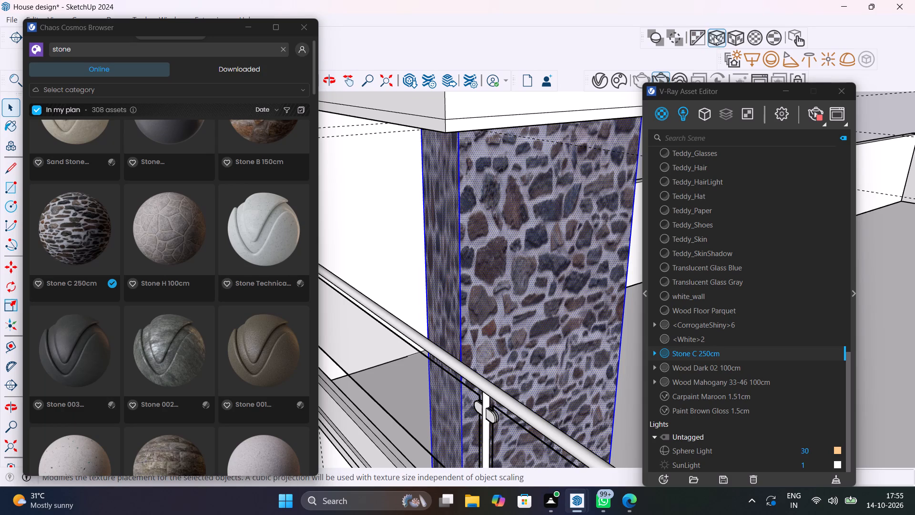
scroll(510, 236, "down", 14)
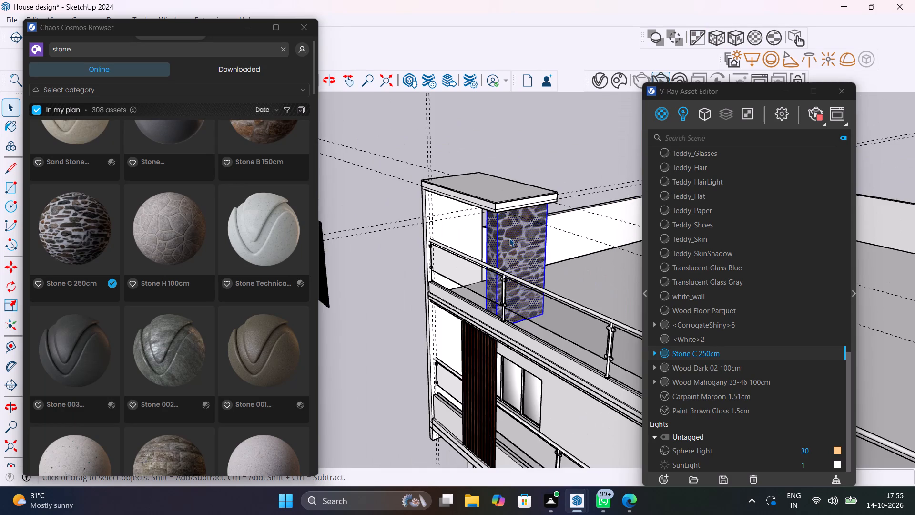
left_click(378, 323)
Stop the running render and start a new V-Ray render with the whole house front in view.
middle_click_drag(380, 321, 468, 287)
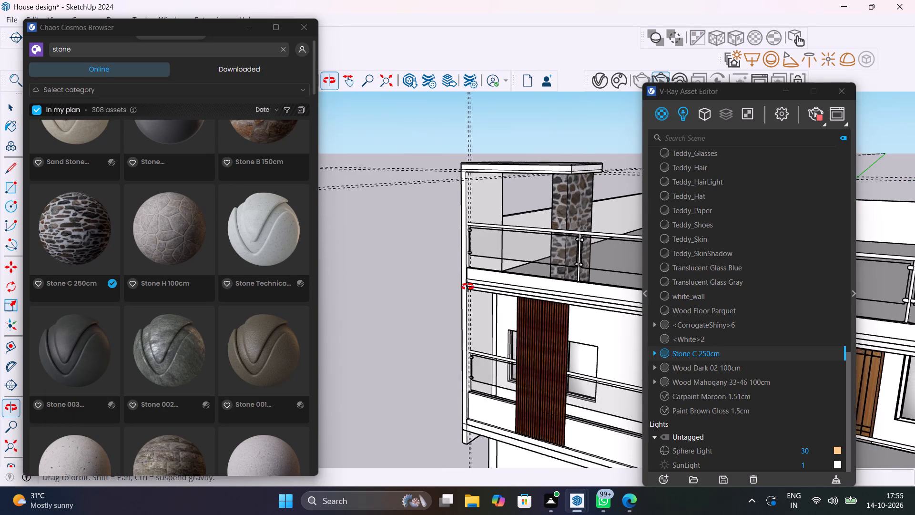
middle_click_drag(468, 287, 516, 317)
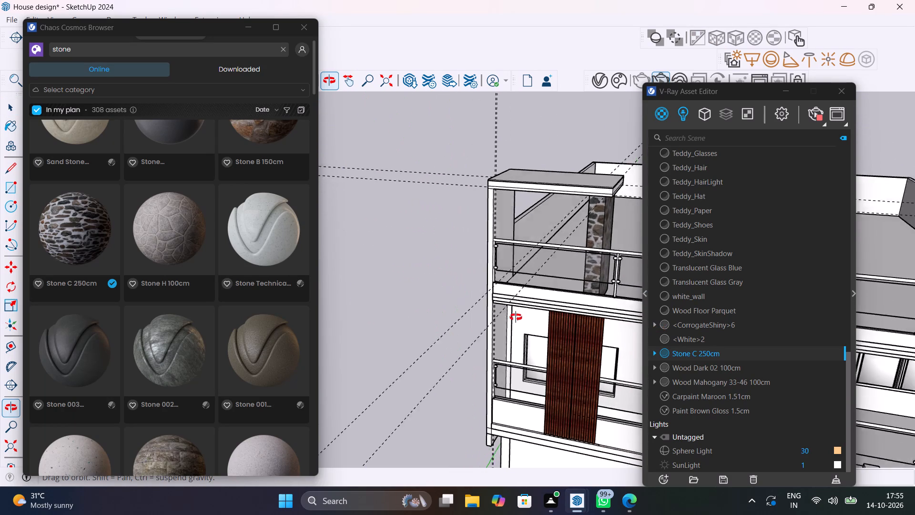
middle_click_drag(516, 317, 514, 318)
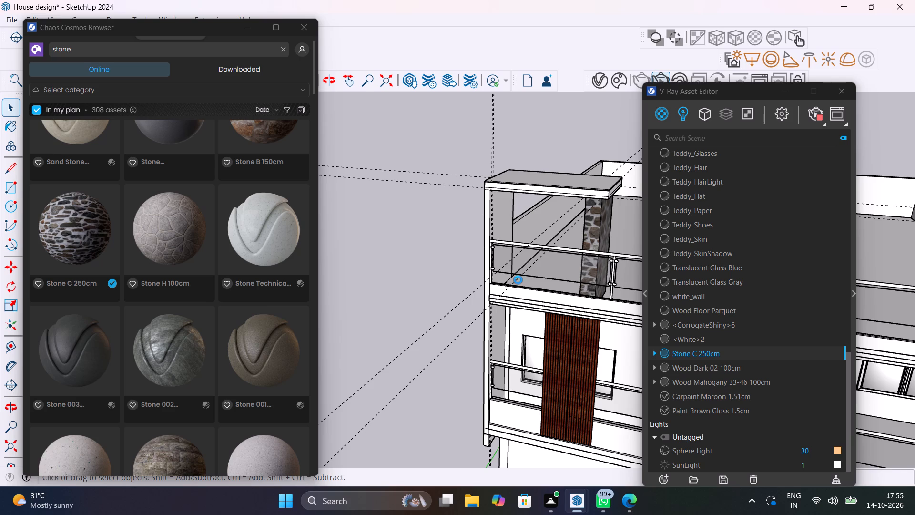
scroll(518, 279, "down", 2)
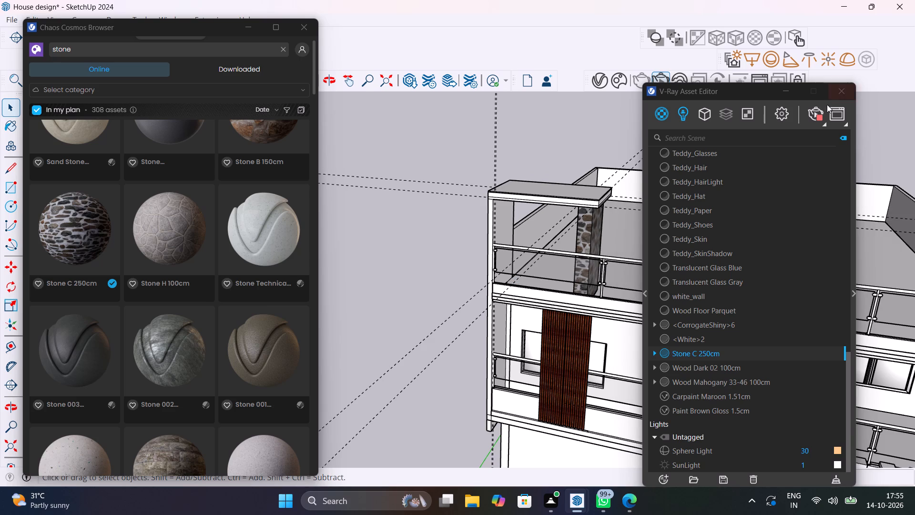
scroll(608, 288, "down", 1)
middle_click_drag(608, 288, 488, 201, "shift")
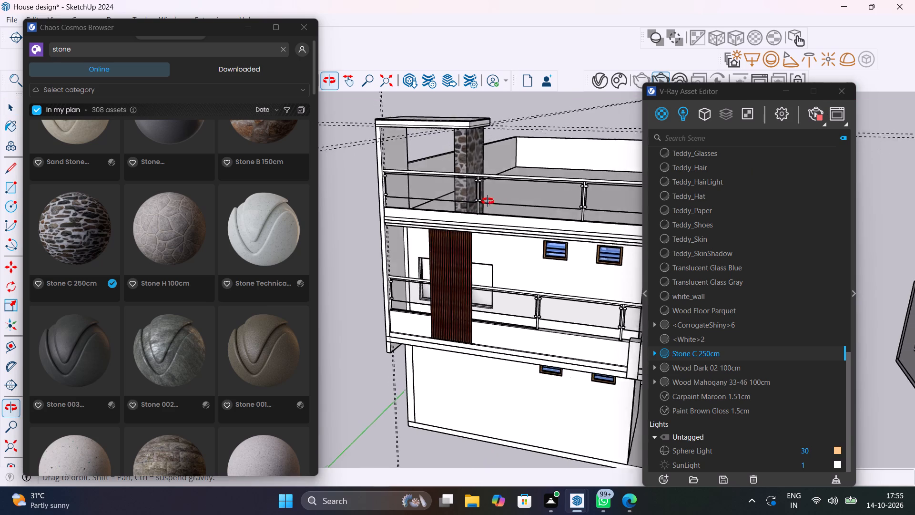
middle_click_drag(488, 201, 520, 189, "shift")
scroll(522, 196, "down", 4)
middle_click_drag(529, 214, 462, 234, "shift")
left_click(814, 115)
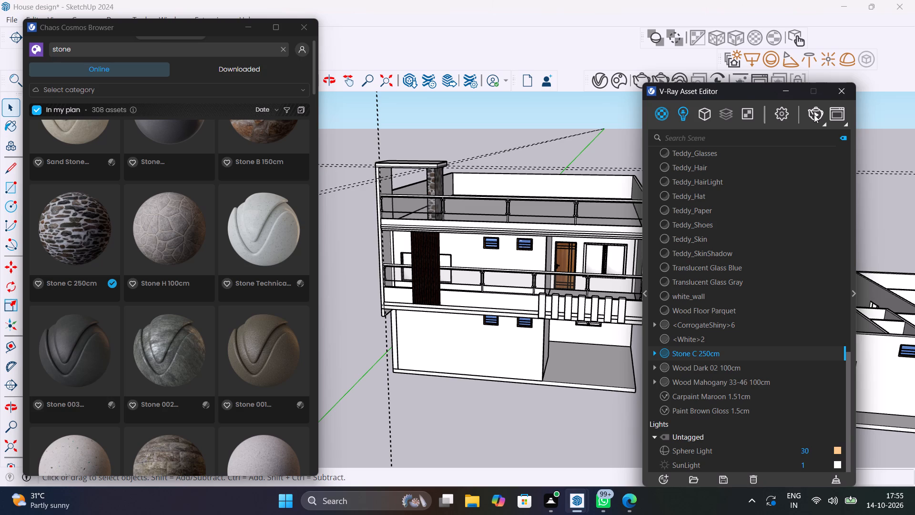
left_click(814, 114)
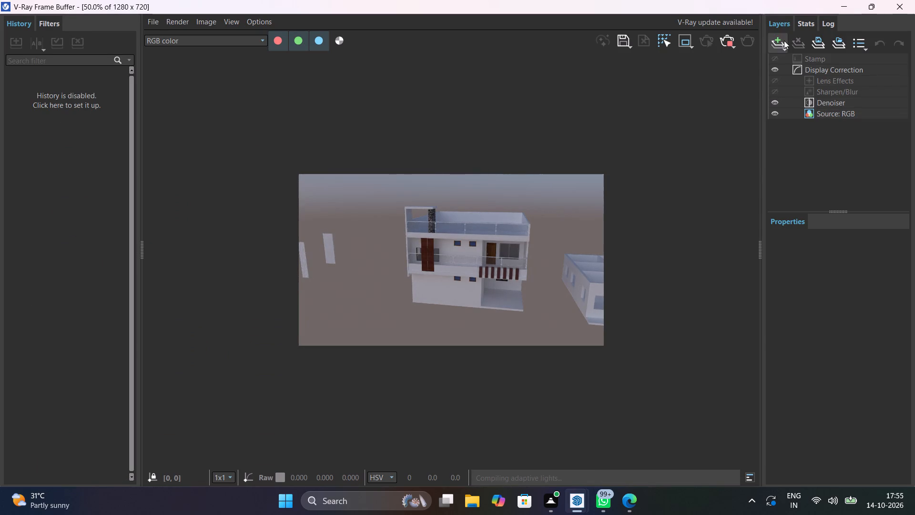
Stop the V-Ray render and close the frame buffer, Asset Editor and Chaos Cosmos Browser.
left_click(724, 41)
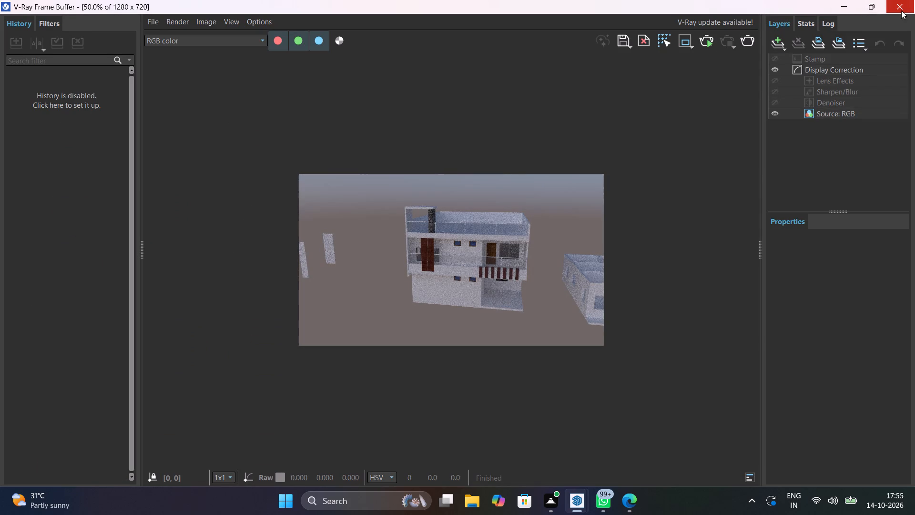
left_click(901, 10)
left_click(845, 91)
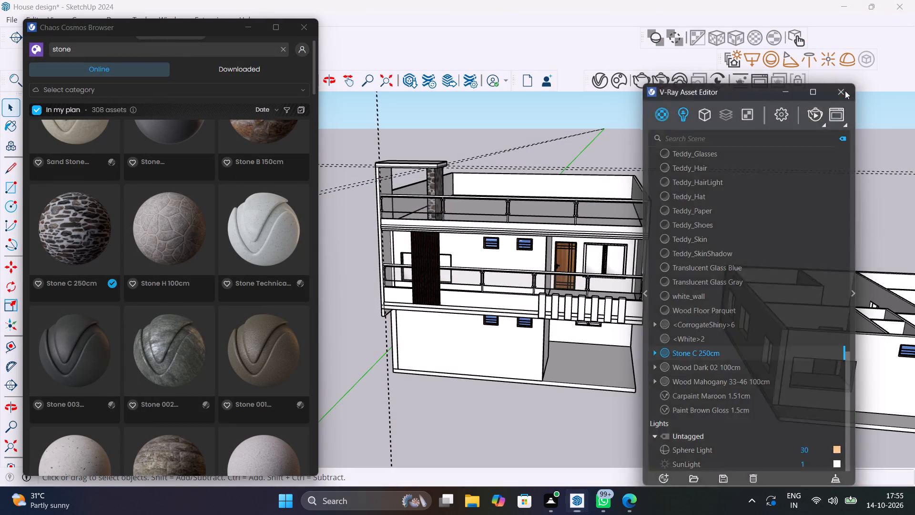
left_click(694, 240)
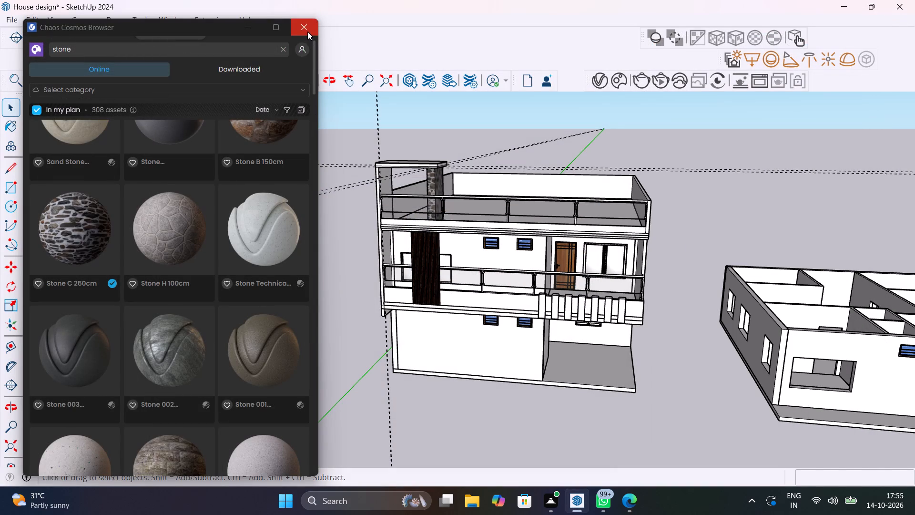
left_click(307, 31)
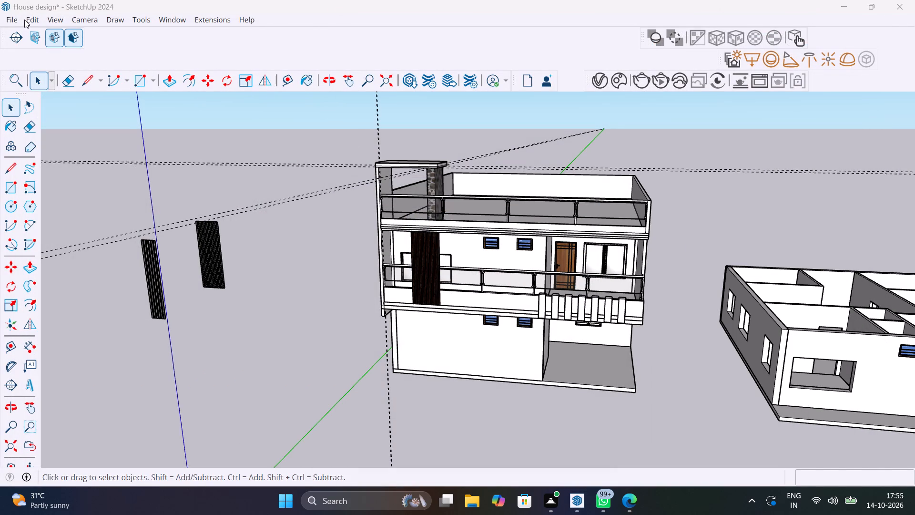
Delete all construction guides from the model.
left_click(26, 19)
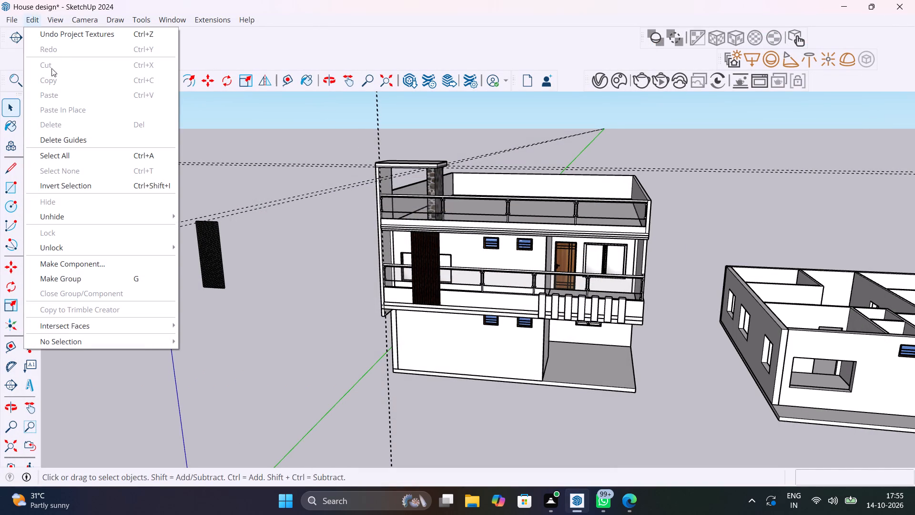
left_click(74, 142)
Open the ground-floor base slab for editing and Push/Pull its front face outward by 5'.
scroll(437, 287, "up", 3)
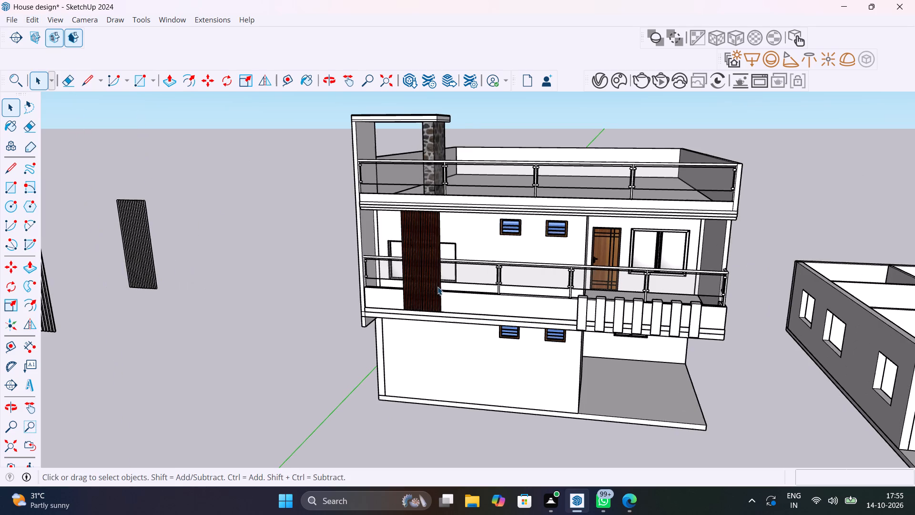
middle_click_drag(448, 290, 442, 232)
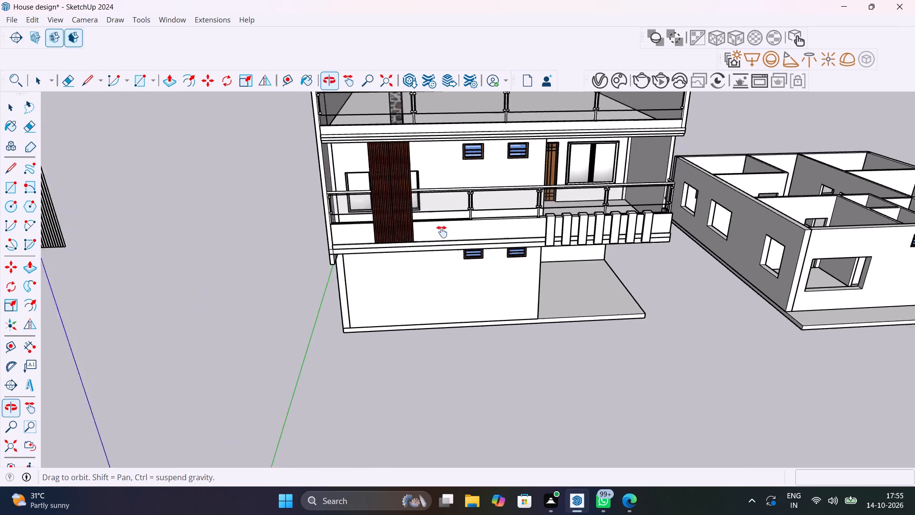
middle_click_drag(442, 232, 453, 182)
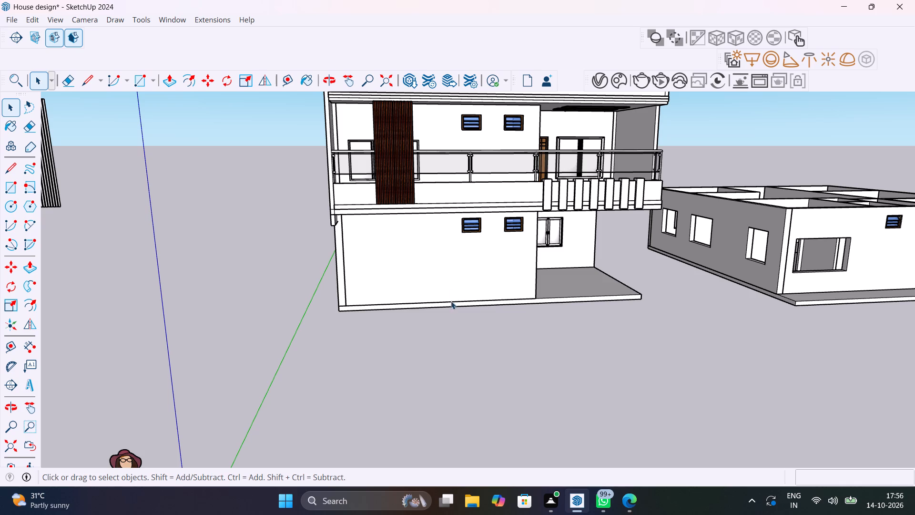
scroll(448, 301, "up", 5)
middle_click_drag(448, 302, 538, 326)
left_click(526, 334)
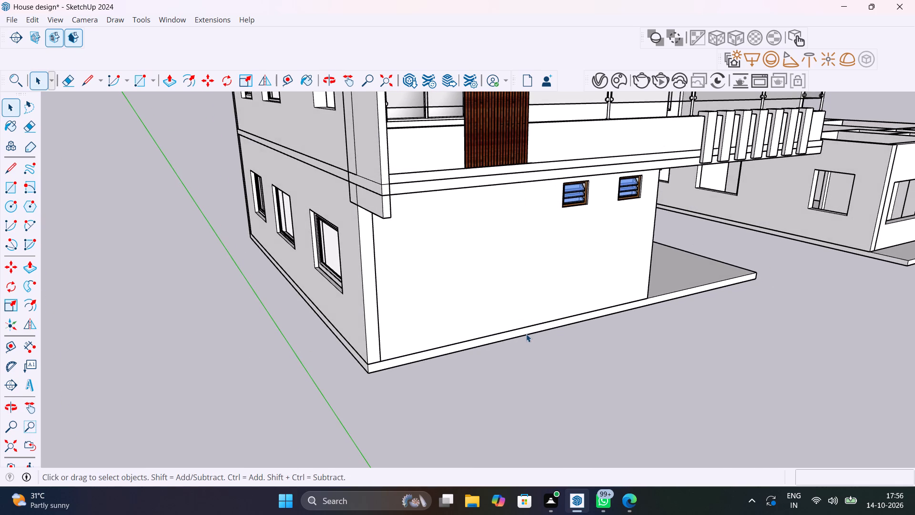
double_click(526, 334)
left_click(526, 331)
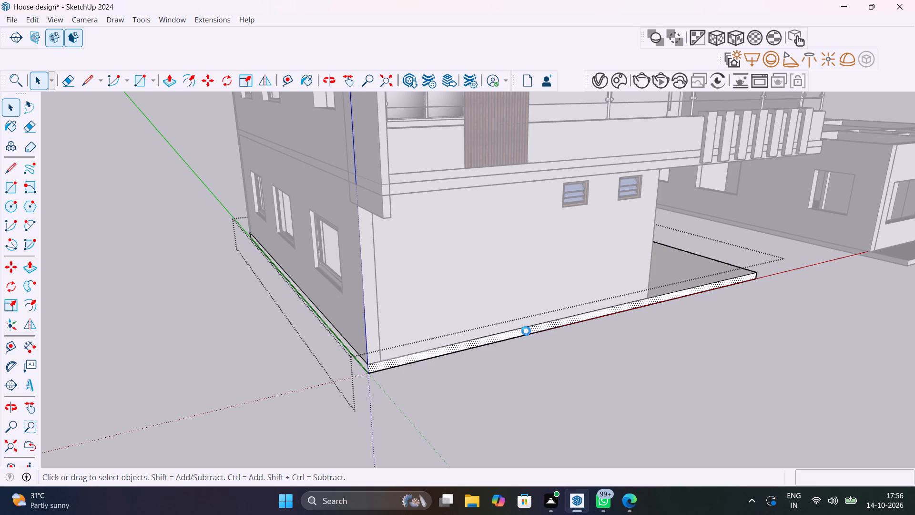
key("p")
left_click(526, 331)
type("5'")
key("Return")
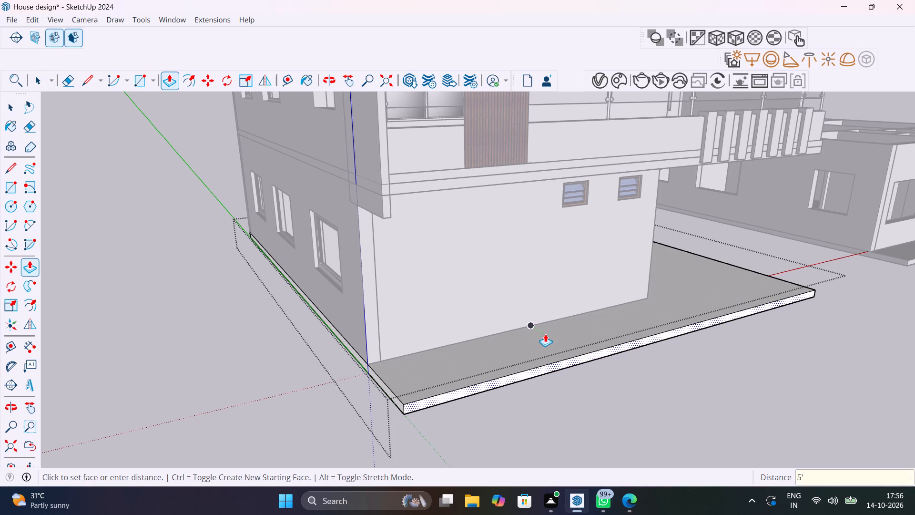
key("space")
Push/Pull the slab's side face below the three-window wall outward by 5', revise the distance to 2', and exit the slab group.
scroll(362, 368, "up", 9)
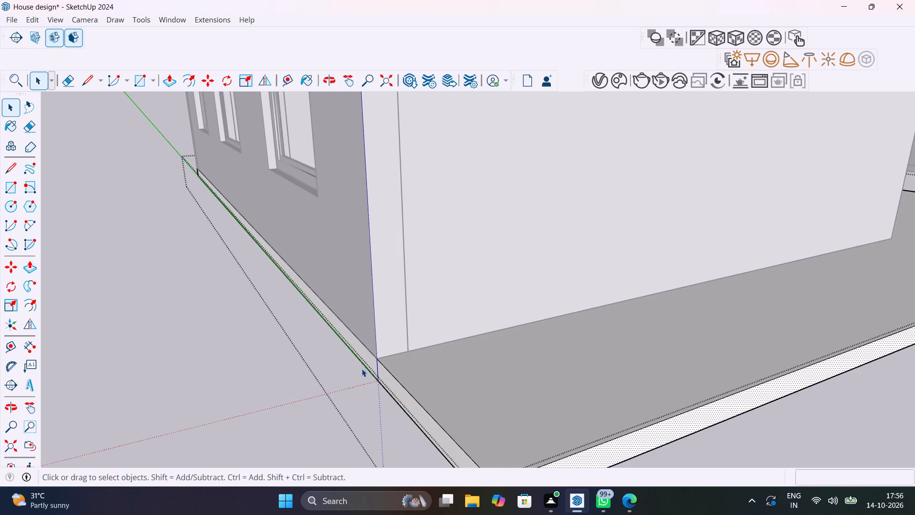
left_click(368, 356)
key("p")
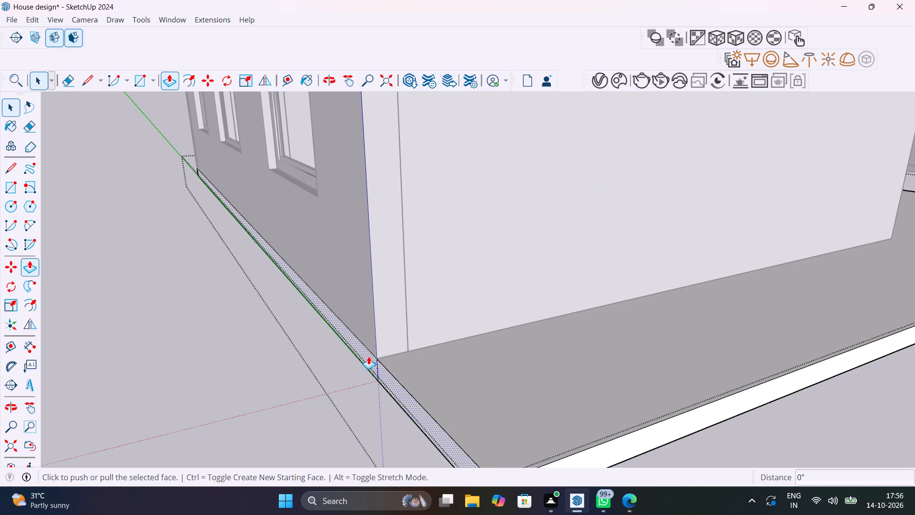
left_click(368, 356)
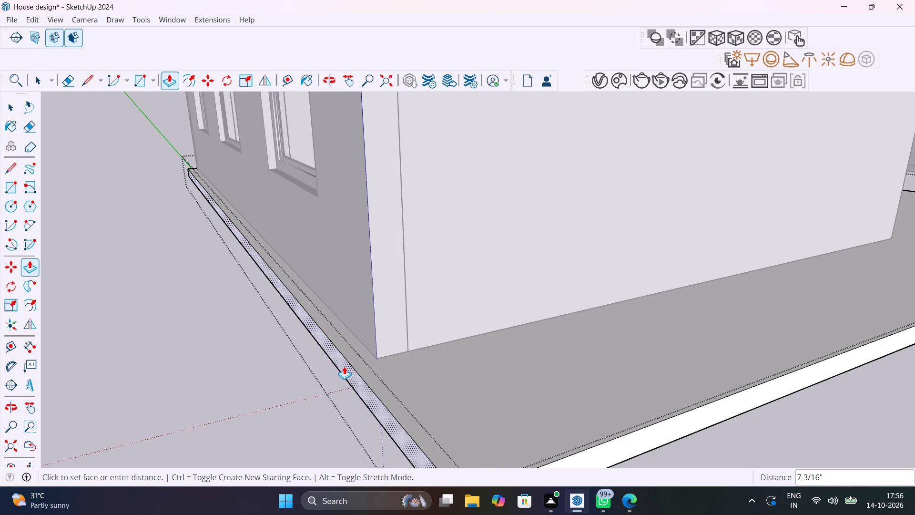
type("5'")
key("Return")
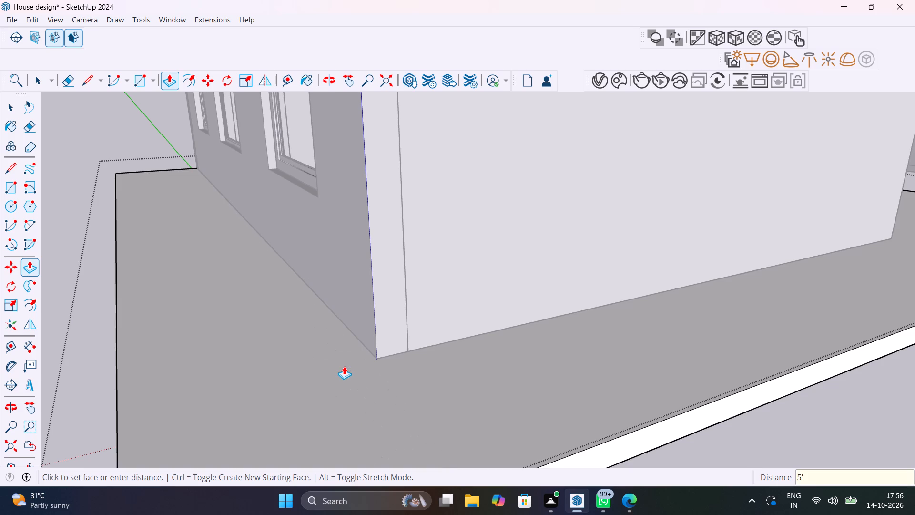
scroll(344, 367, "down", 12)
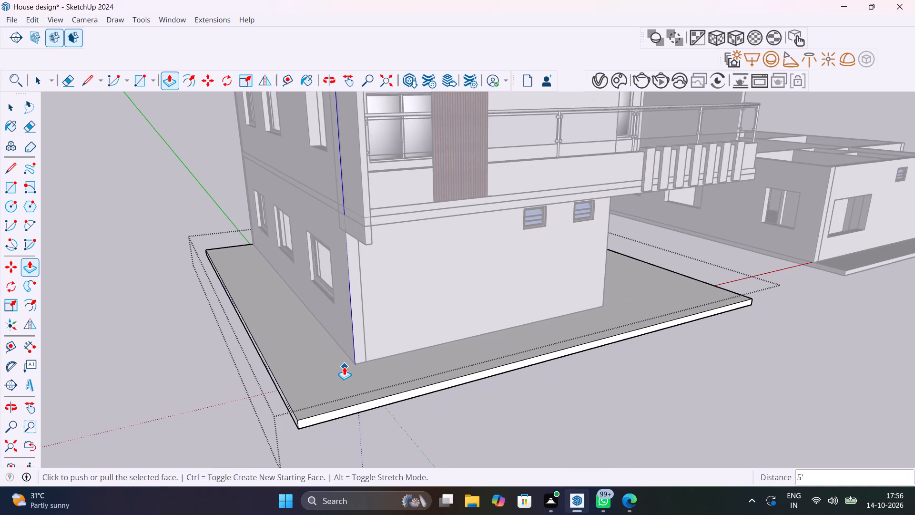
type("2'")
key("Return")
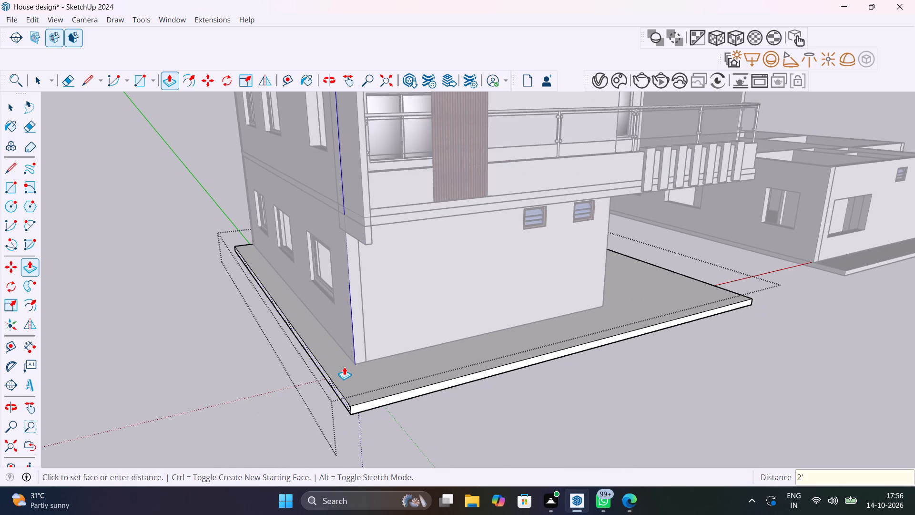
scroll(345, 367, "down", 12)
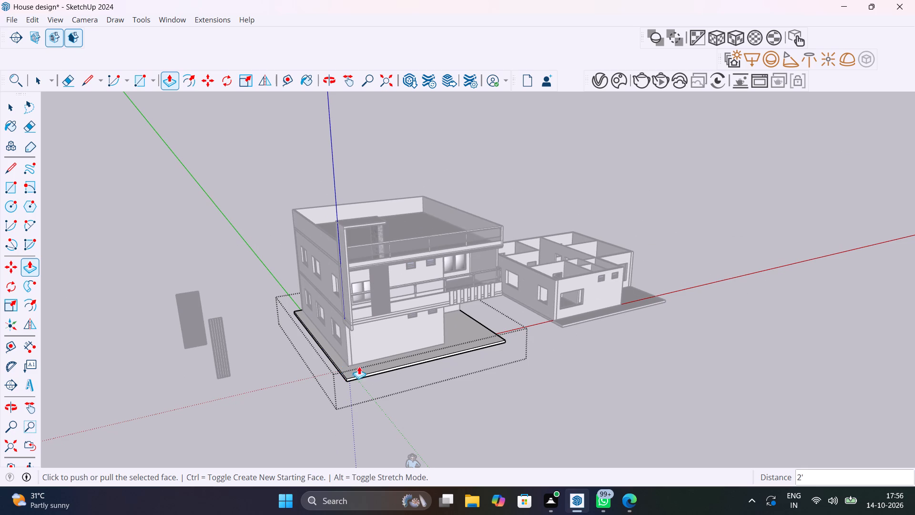
scroll(388, 366, "down", 1)
middle_click_drag(378, 360, 292, 320)
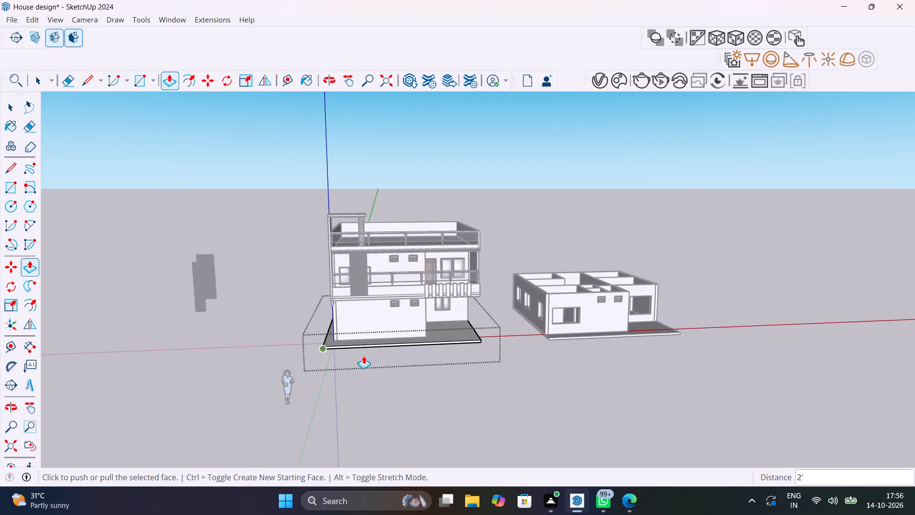
scroll(483, 323, "up", 10)
middle_click_drag(478, 344, 293, 390)
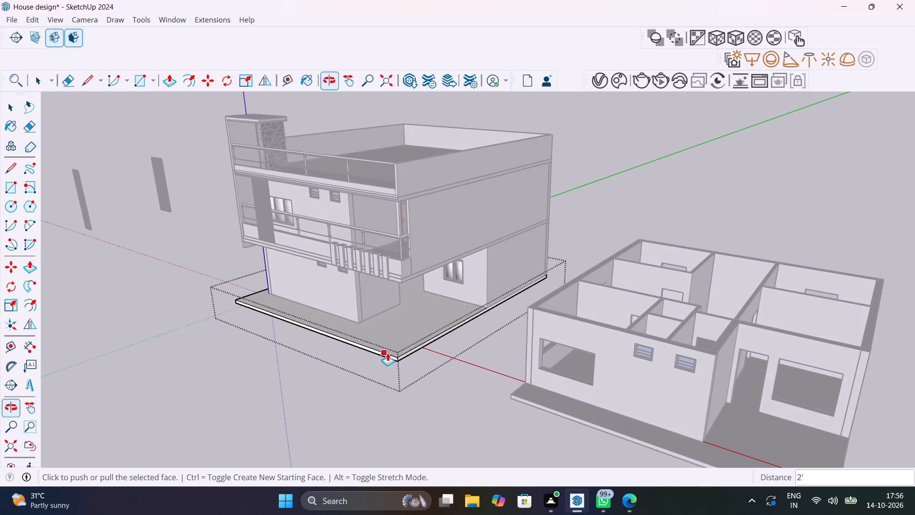
scroll(409, 349, "up", 11)
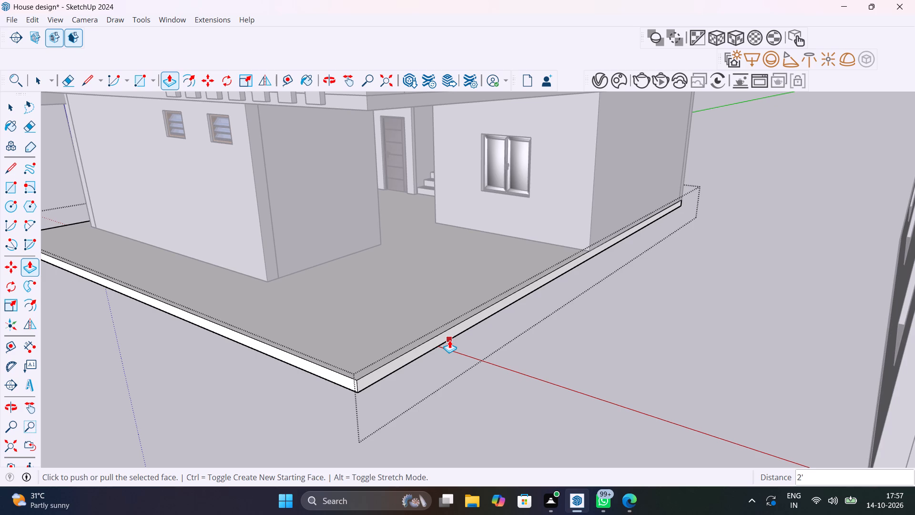
key("space")
left_click(640, 363)
Examine the extended slab and the porch area beneath the balcony from the front and side.
scroll(441, 340, "down", 3)
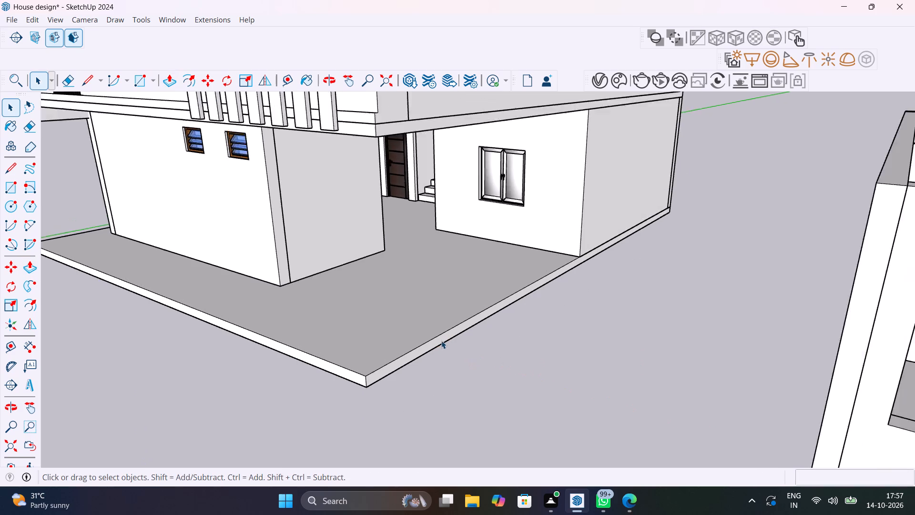
scroll(441, 340, "down", 2)
middle_click_drag(512, 334, 576, 405)
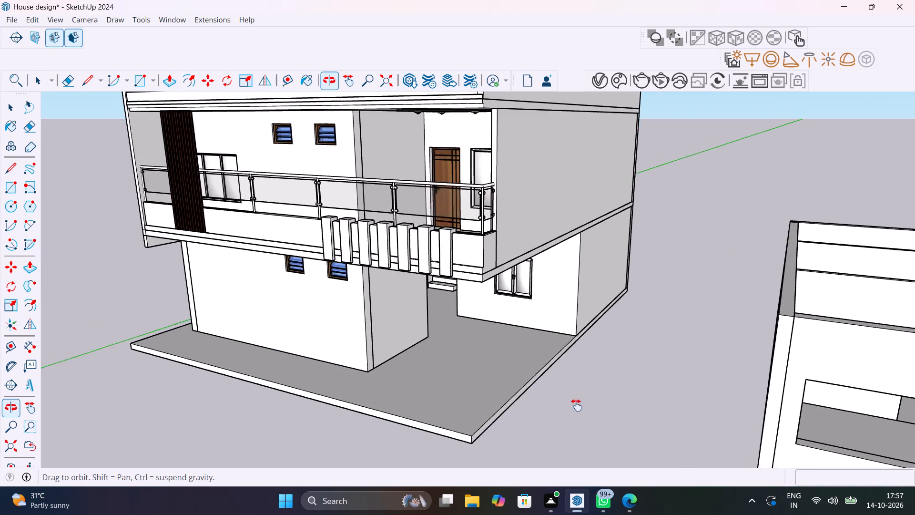
middle_click_drag(576, 405, 620, 407)
scroll(620, 407, "down", 2)
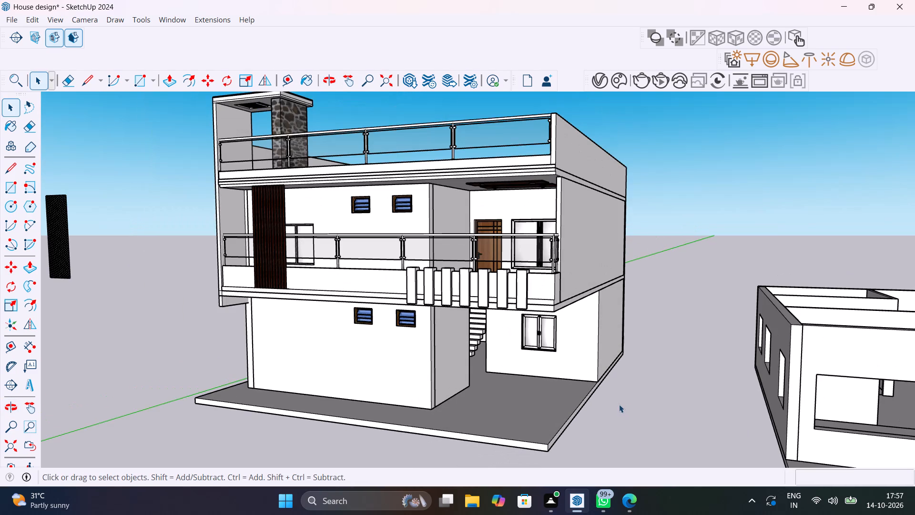
scroll(617, 394, "down", 1)
middle_click_drag(617, 394, 600, 401, "shift")
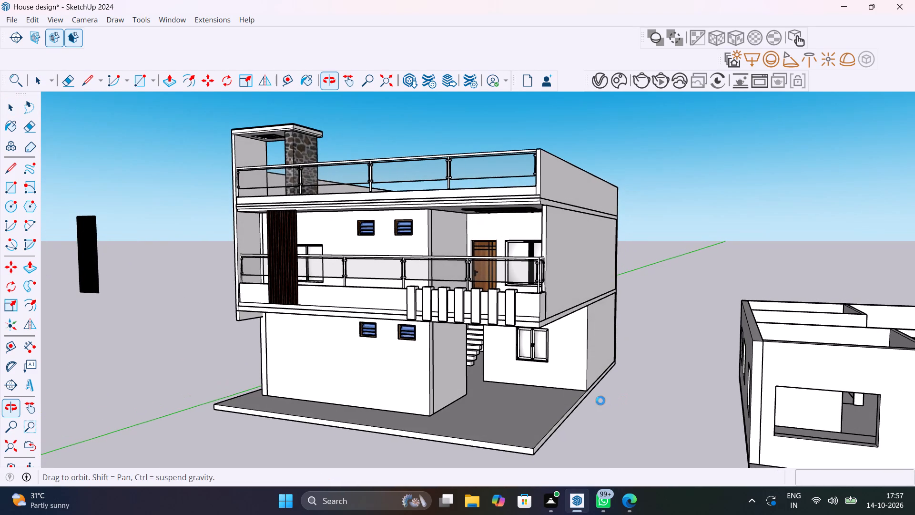
scroll(544, 397, "up", 12)
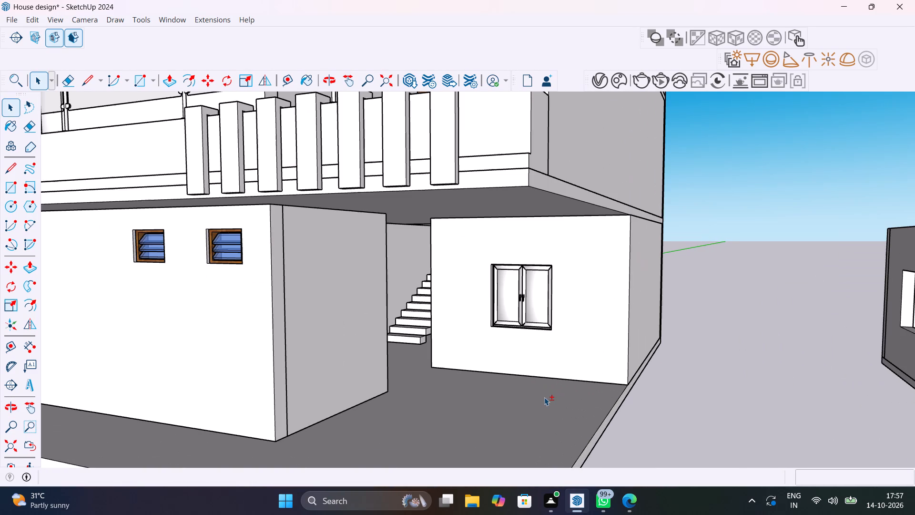
scroll(544, 397, "down", 4)
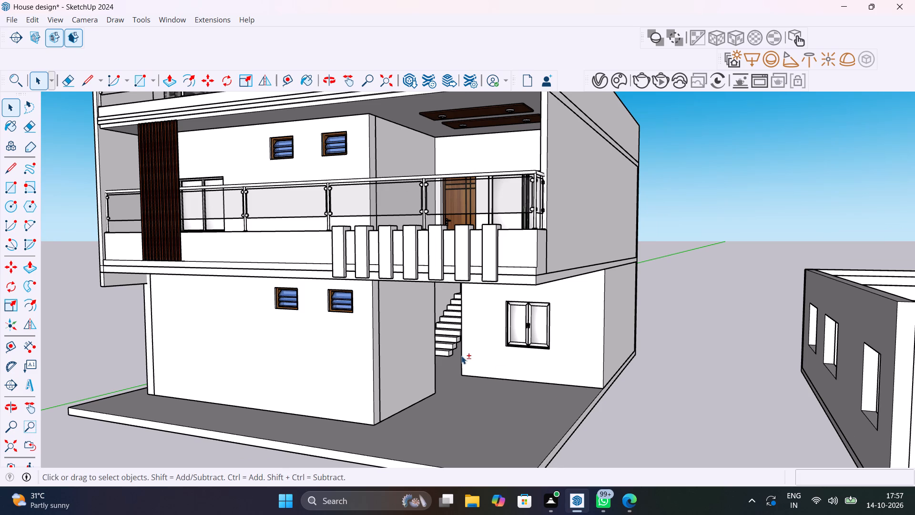
scroll(500, 391, "down", 1)
Place a guide parallel to the porch's rear wall, passing through the front corner of the projecting ground-floor room.
middle_click_drag(497, 389, 460, 346, "shift")
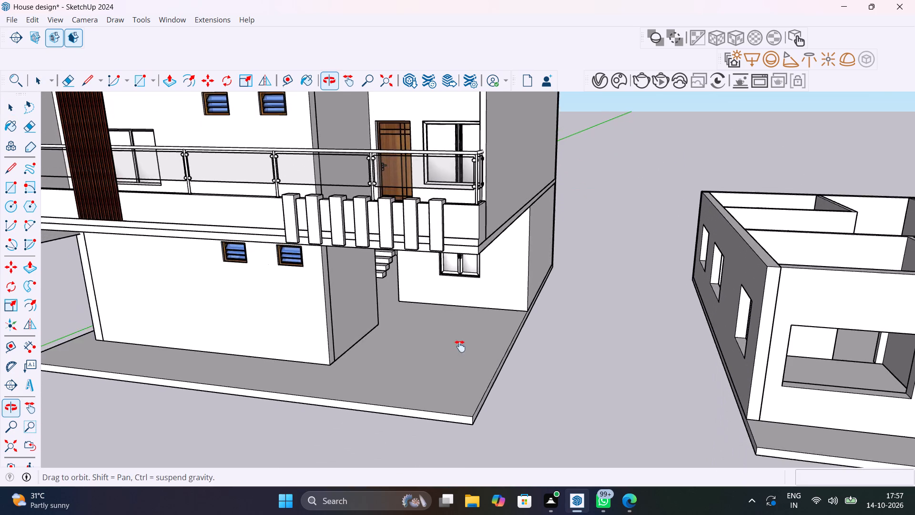
middle_click_drag(460, 346, 468, 381, "shift")
key("t")
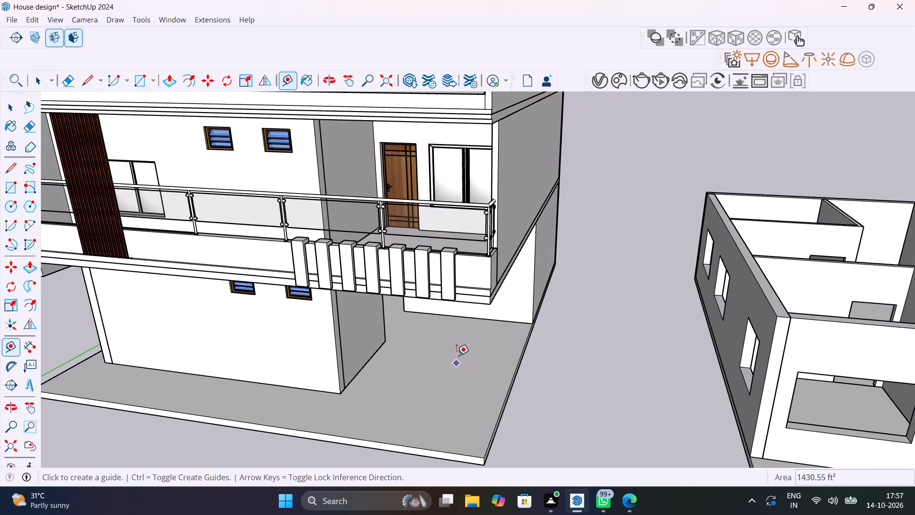
left_click(453, 318)
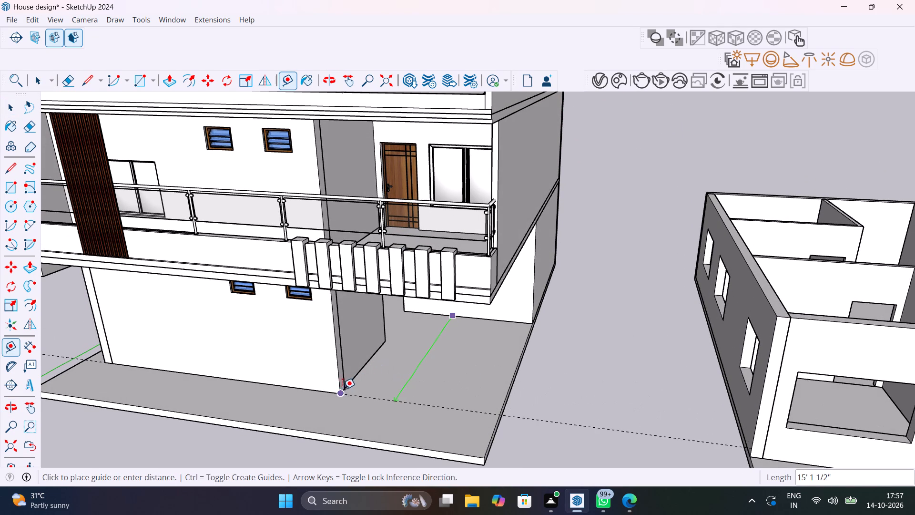
left_click(340, 394)
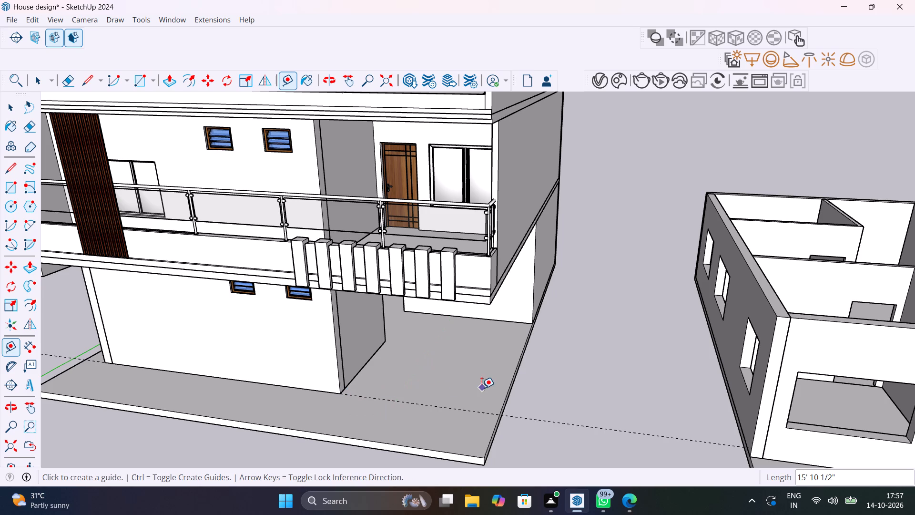
Place a second guide 4.5" inside the slab's outer side edge at the porch.
scroll(491, 385, "up", 5)
key("t")
left_click(523, 382)
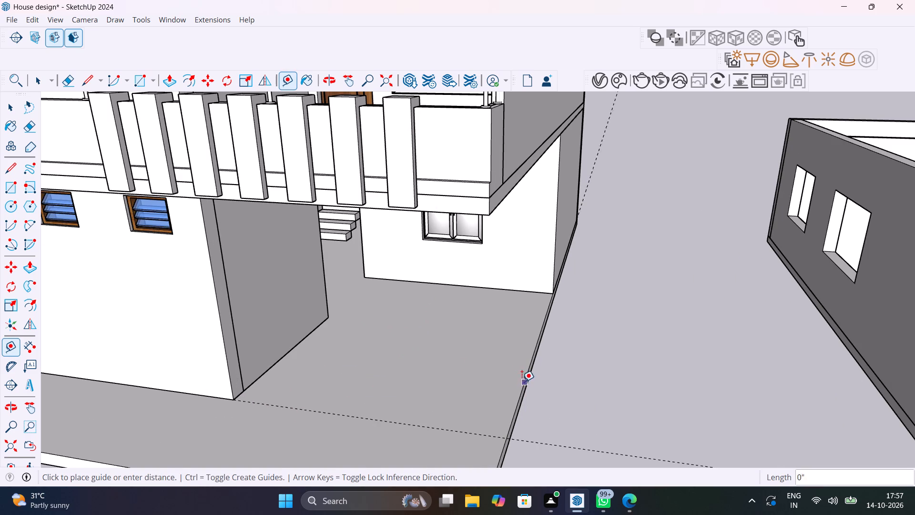
type("4.5\"")
key("Return")
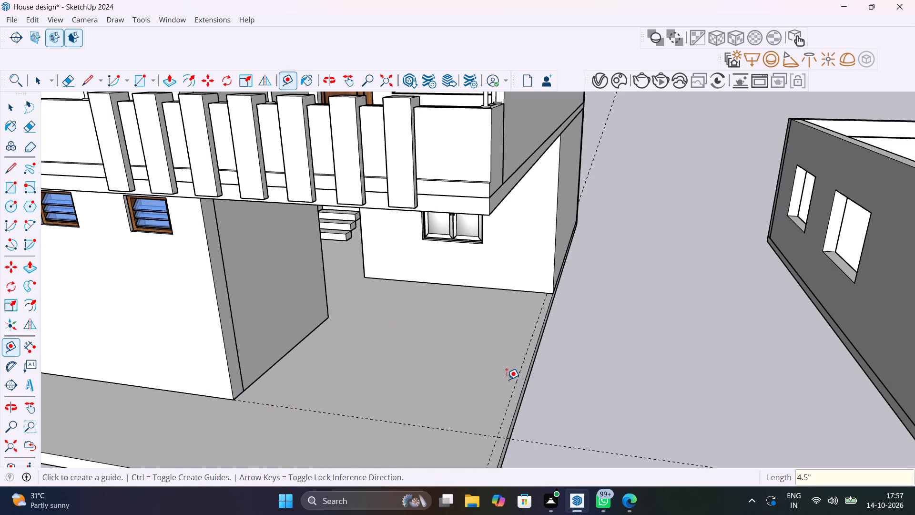
key("space")
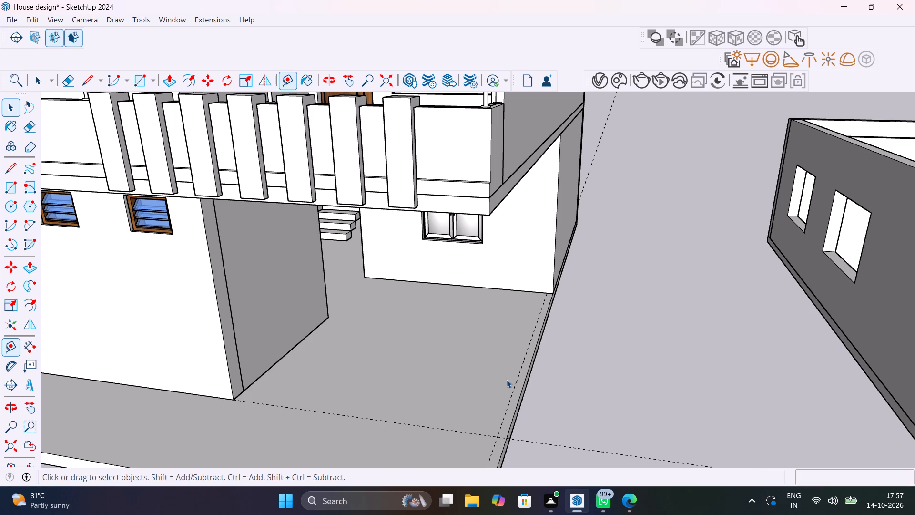
scroll(508, 433, "down", 10)
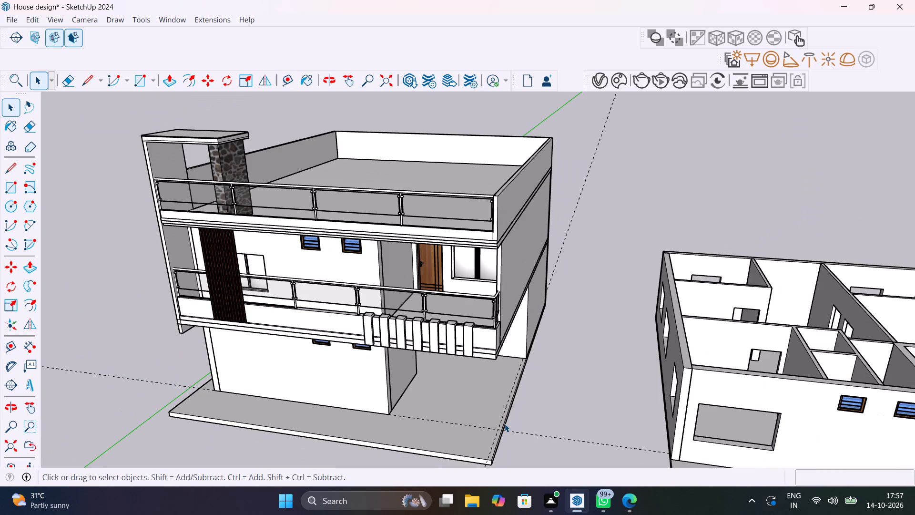
Draw a 4.5" by 15' 10.5" rectangle along the slab's outer edge, from the porch's rear wall to the guide intersection.
middle_click_drag(426, 391, 414, 367, "shift")
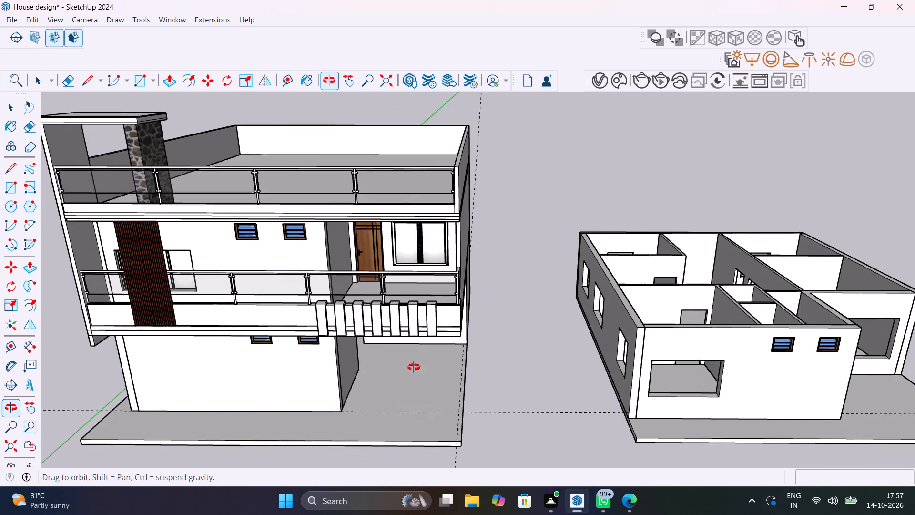
middle_click_drag(414, 367, 413, 367, "shift")
scroll(447, 363, "up", 9)
key("r")
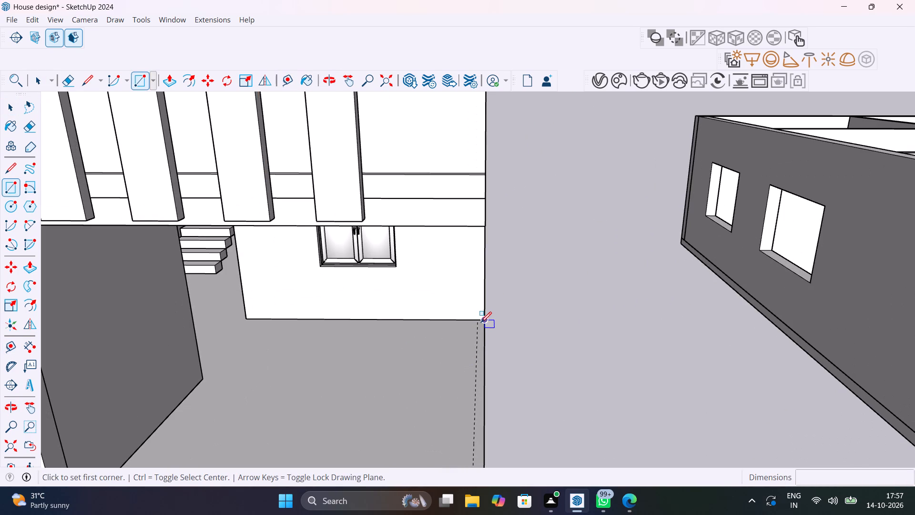
left_click(477, 322)
scroll(480, 353, "down", 11)
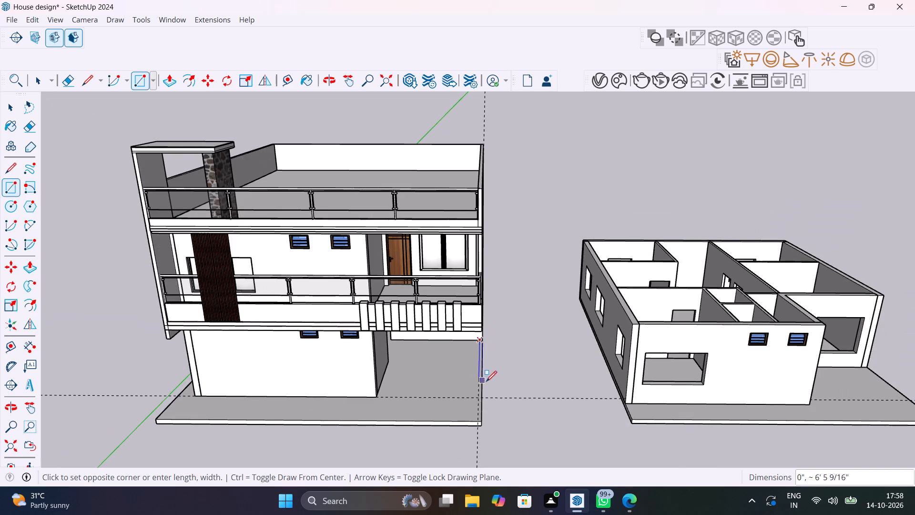
scroll(480, 396, "up", 15)
left_click(485, 402)
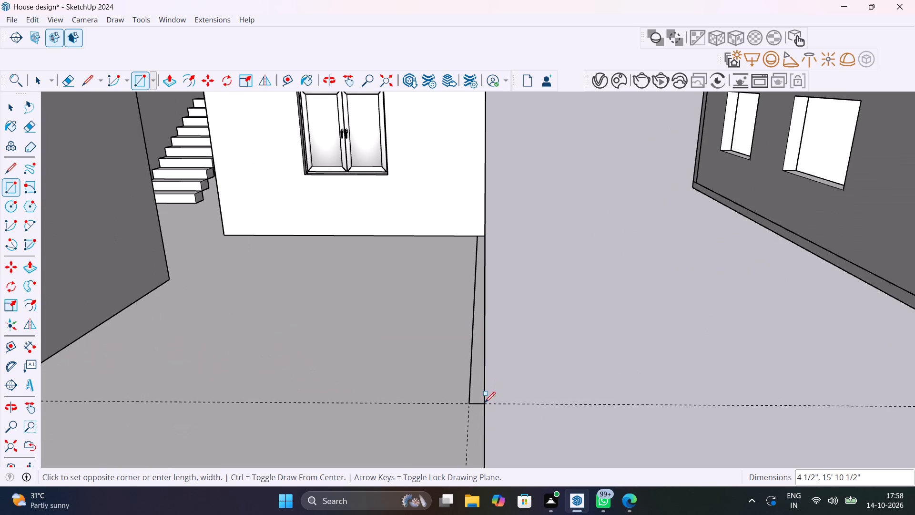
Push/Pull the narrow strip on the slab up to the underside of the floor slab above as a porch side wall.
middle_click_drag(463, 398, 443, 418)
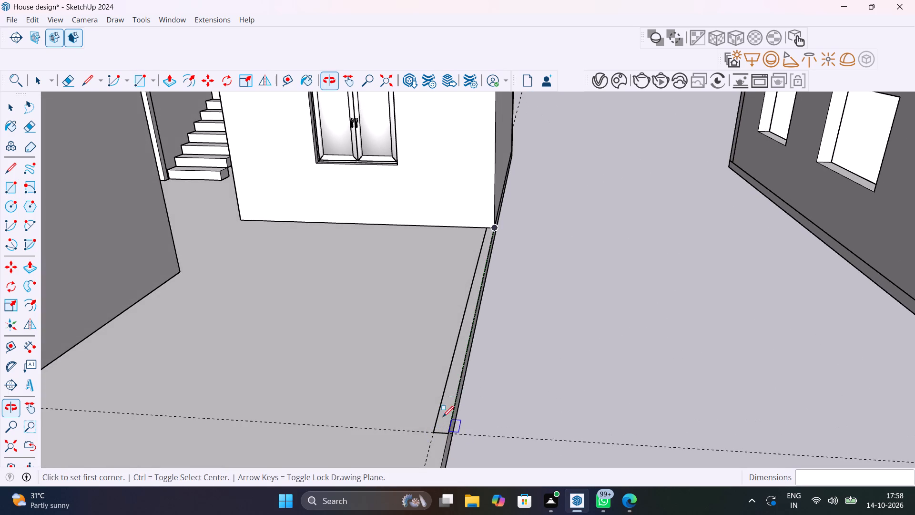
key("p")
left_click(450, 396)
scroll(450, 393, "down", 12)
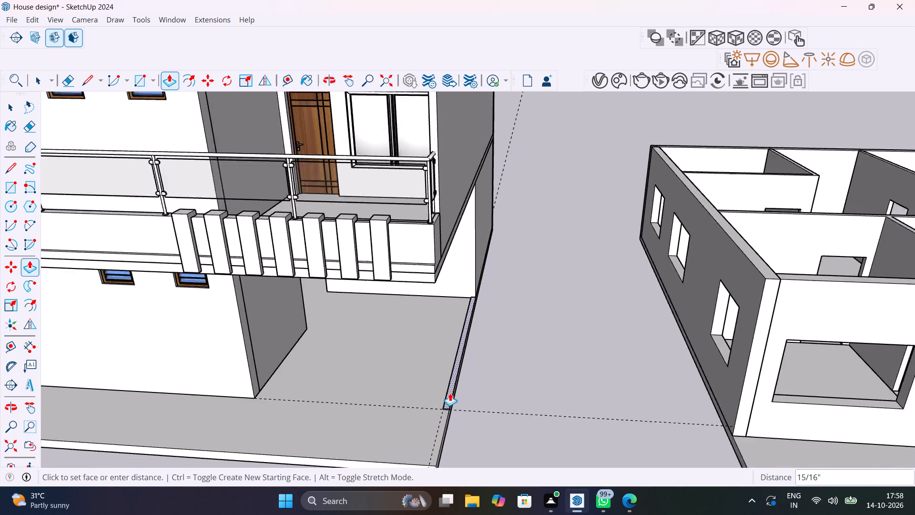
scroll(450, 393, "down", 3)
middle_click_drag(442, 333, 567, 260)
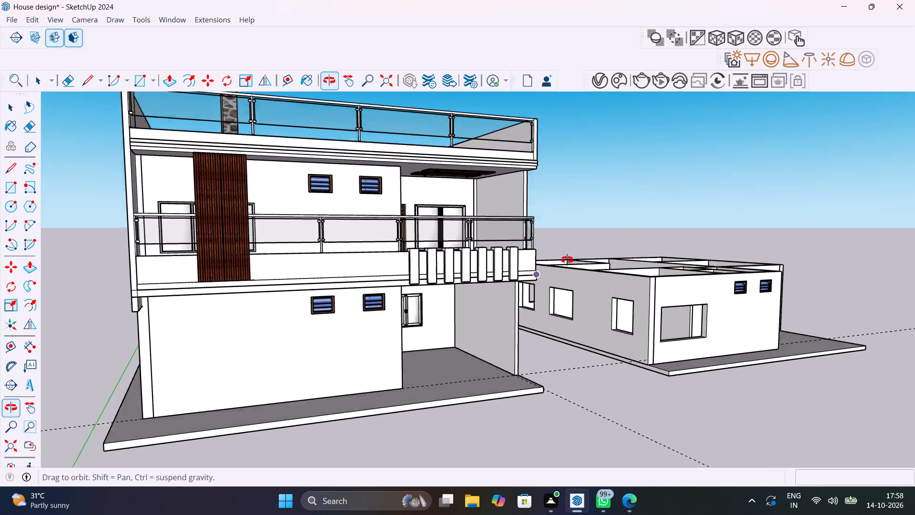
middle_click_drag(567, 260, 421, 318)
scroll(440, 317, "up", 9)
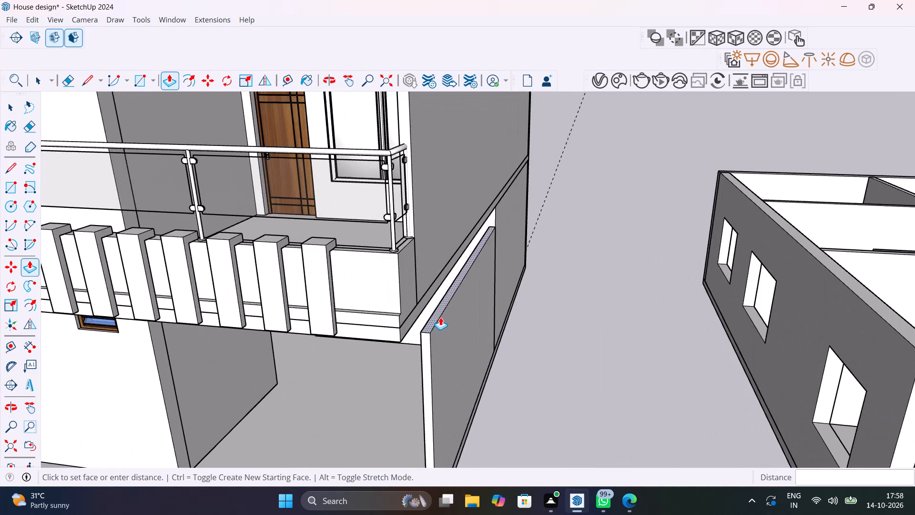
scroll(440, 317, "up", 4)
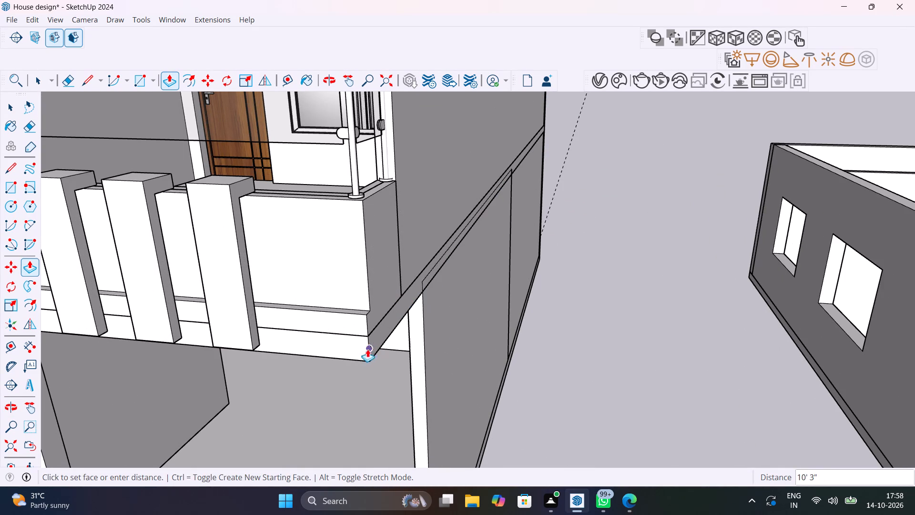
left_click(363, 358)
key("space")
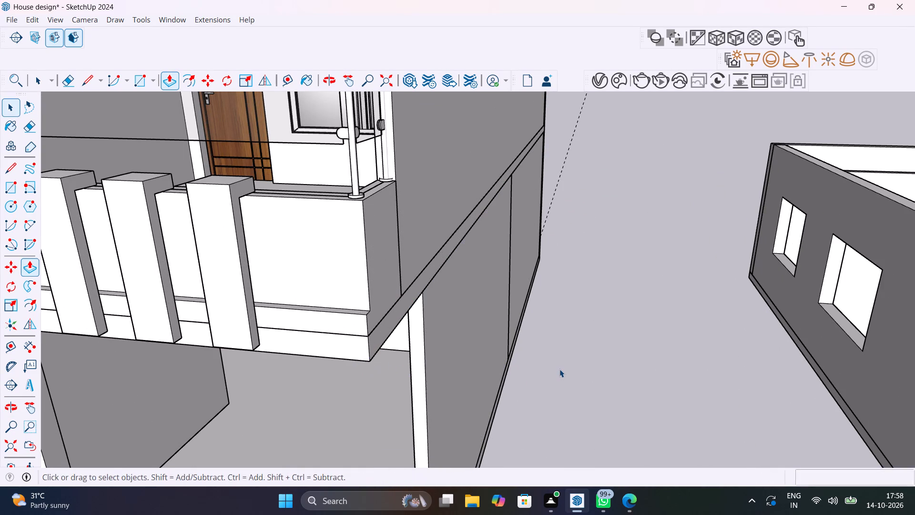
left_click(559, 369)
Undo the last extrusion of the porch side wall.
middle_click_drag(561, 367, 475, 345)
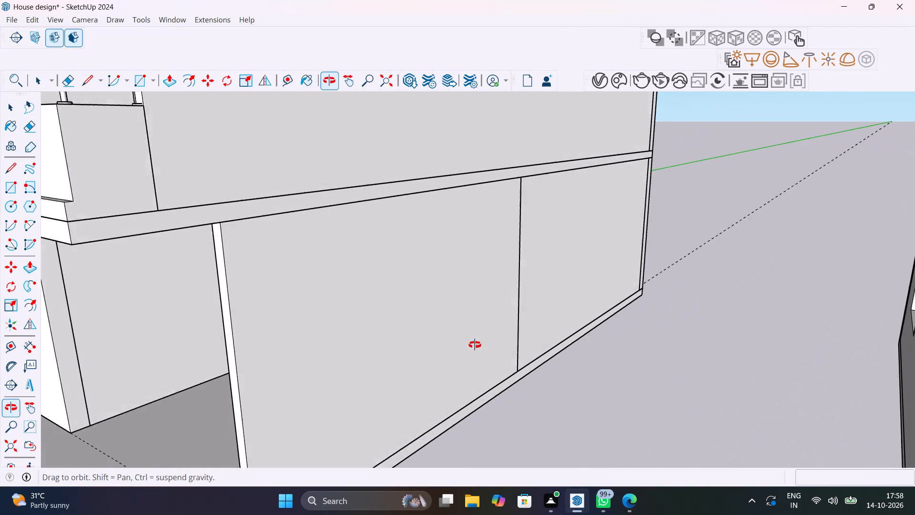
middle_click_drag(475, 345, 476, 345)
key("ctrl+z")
Place a vertical guide on the porch's rear wall, 4.5" in from its outer corner edge.
middle_click_drag(493, 373, 550, 363)
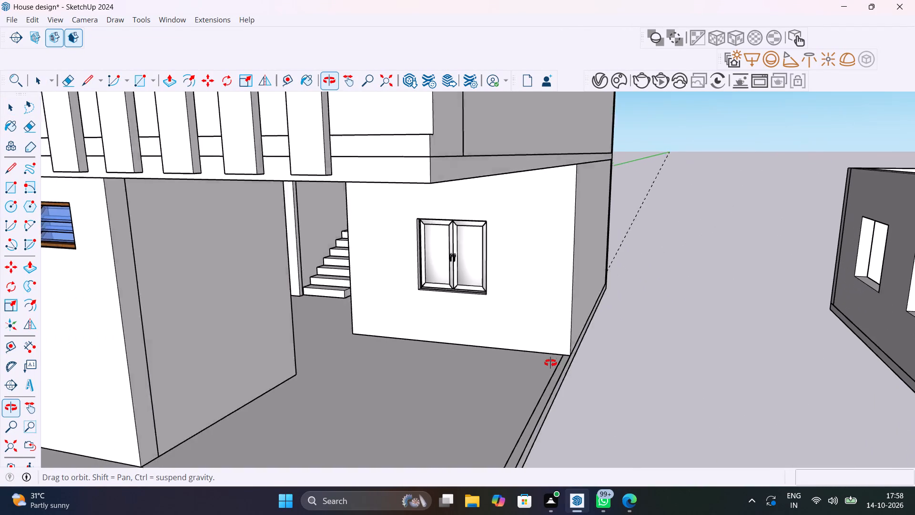
middle_click_drag(550, 363, 562, 363)
key("t")
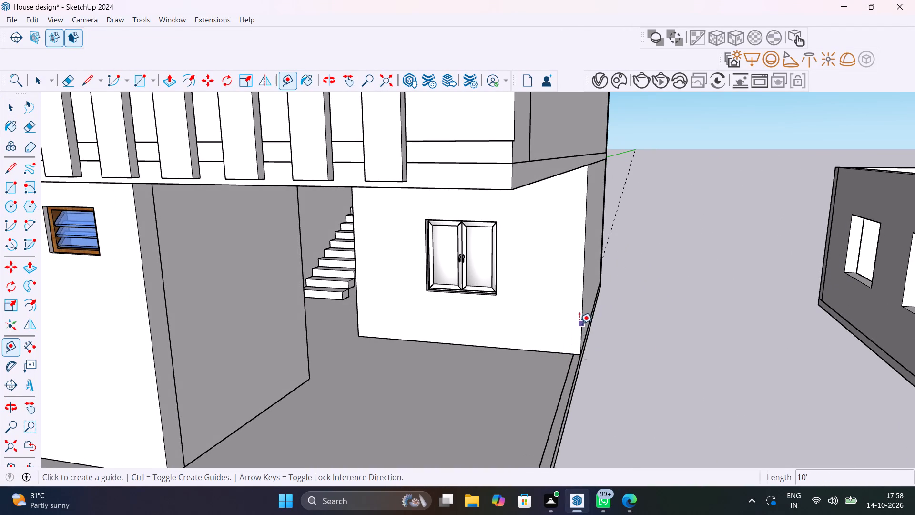
left_click(580, 323)
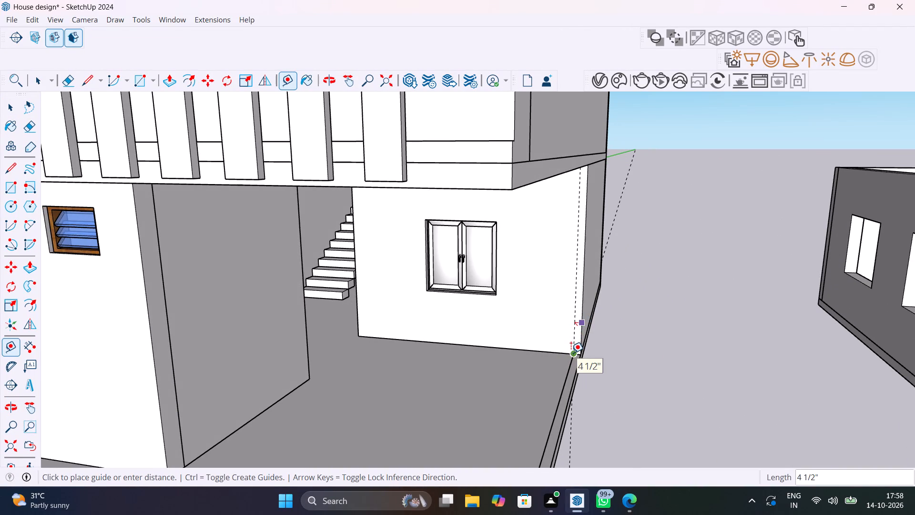
scroll(571, 353, "up", 11)
left_click(576, 355)
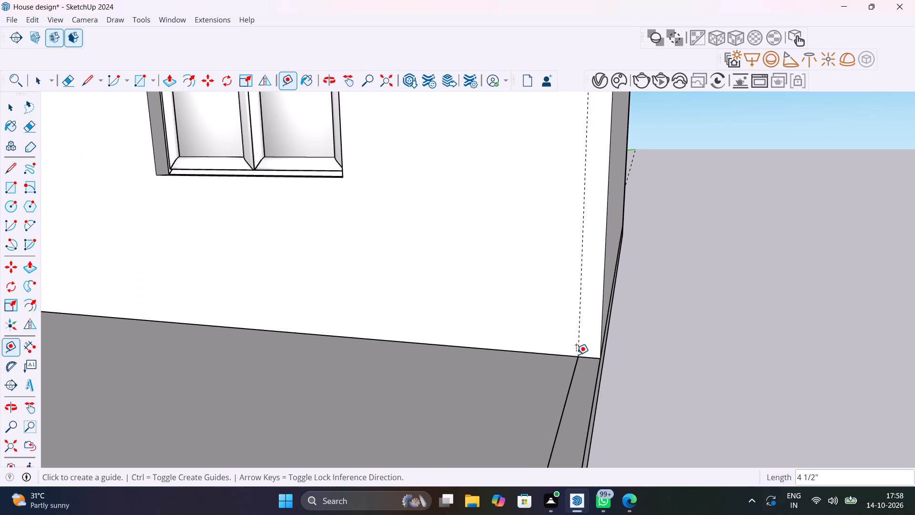
Open the ground-floor wall group and draw a full-height rectangle 4.5" wide between the vertical guide and the wall's outer edge.
key("space")
double_click(585, 342)
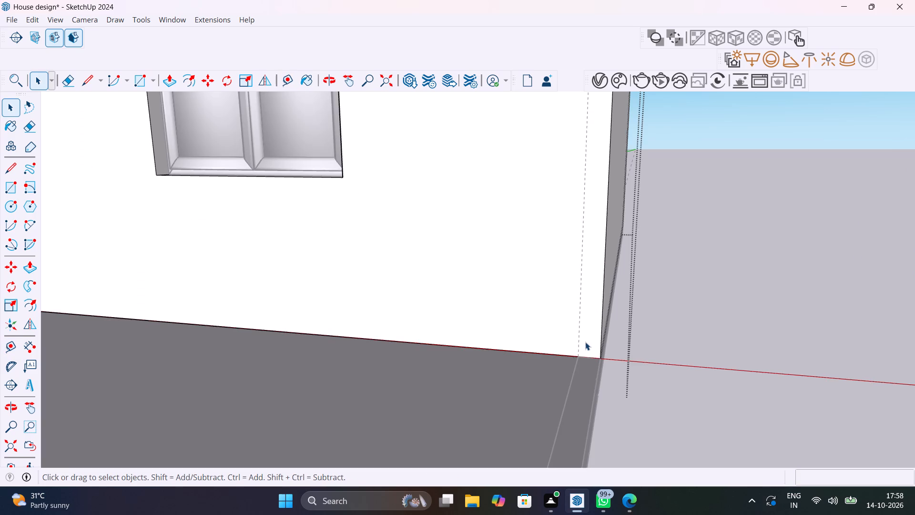
scroll(585, 342, "down", 7)
middle_click_drag(585, 342, 585, 406, "shift")
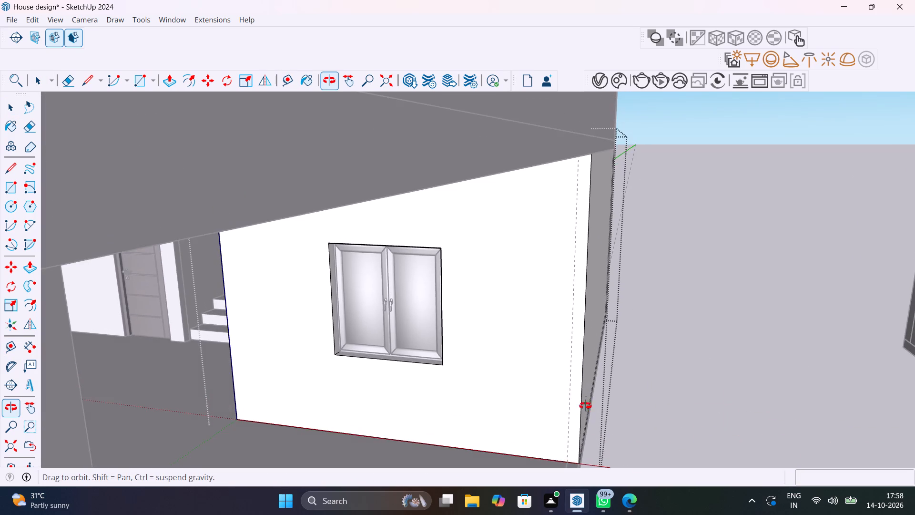
middle_click_drag(585, 406, 579, 424, "shift")
key("r")
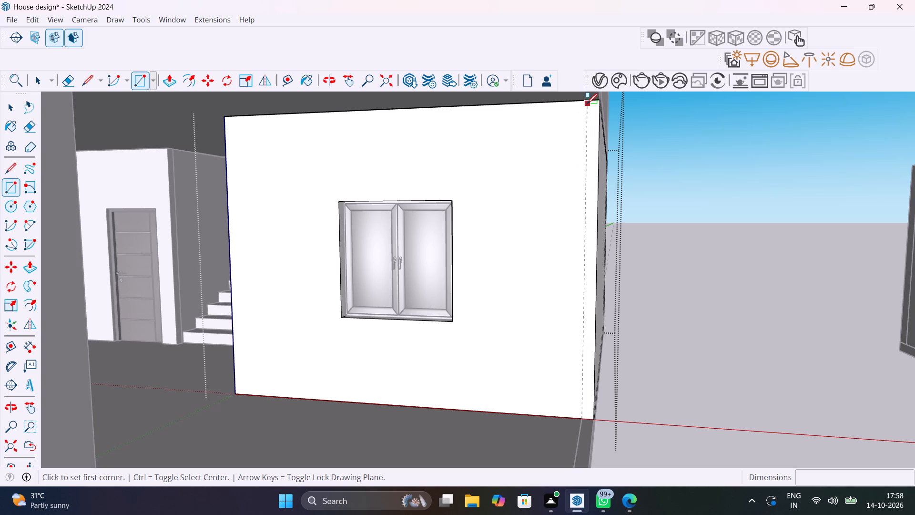
left_click(587, 102)
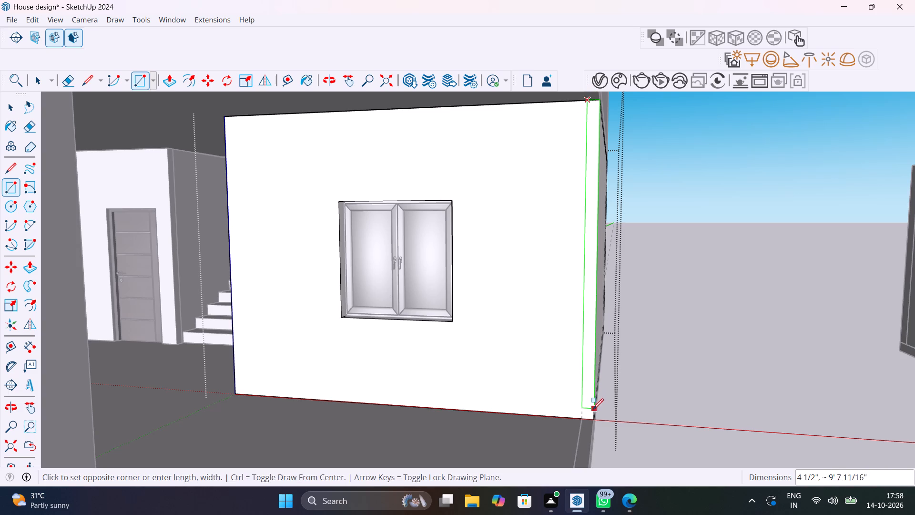
left_click(592, 418)
Push/Pull the 4.5" strip forward 15' 10.5" to the guide as the porch side wall, and exit the group.
key("p")
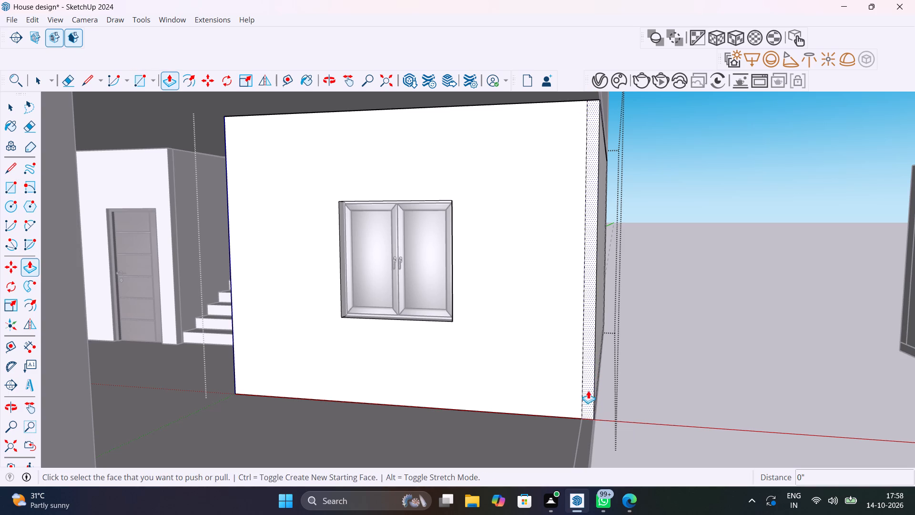
left_click(587, 389)
scroll(571, 397, "down", 14)
middle_click_drag(571, 398, 456, 438)
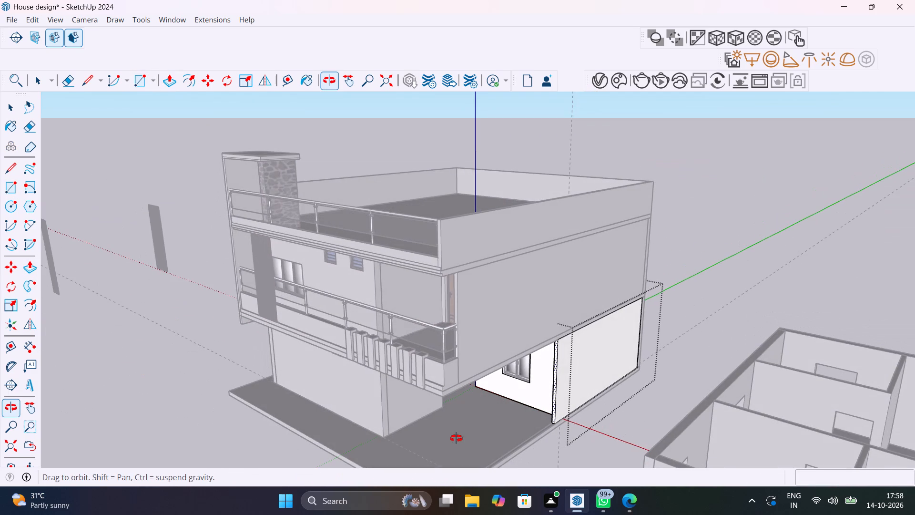
middle_click_drag(456, 438, 546, 313)
scroll(570, 336, "up", 9)
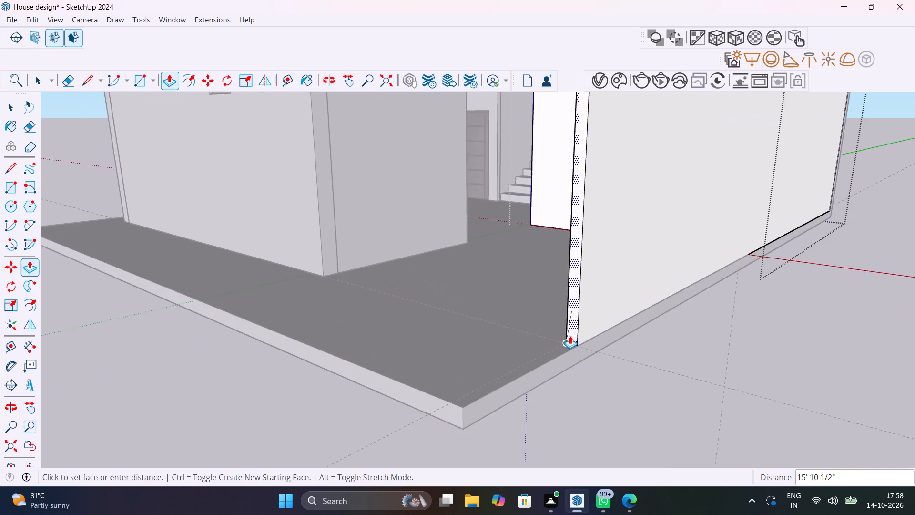
scroll(570, 336, "up", 6)
left_click(585, 350)
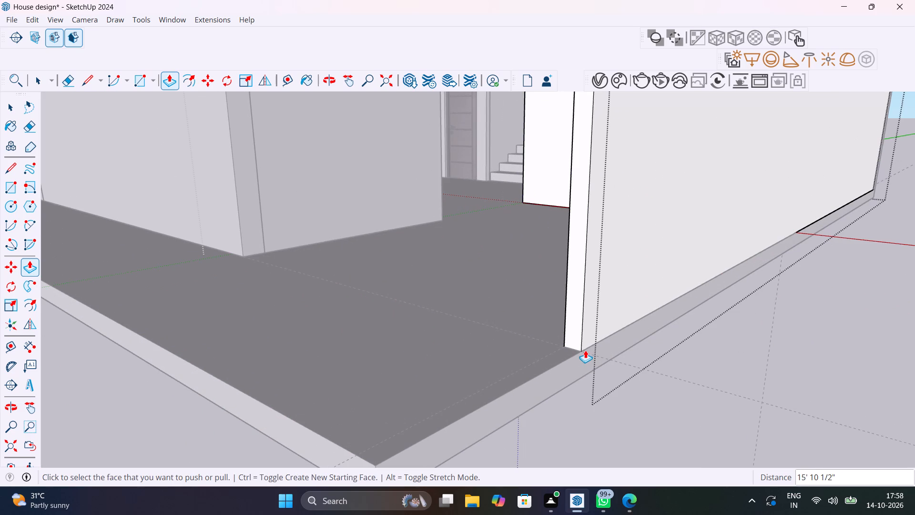
key("space")
left_click(827, 359)
Examine the new porch side wall and the base slab along the house's front and three-window side.
scroll(590, 368, "down", 12)
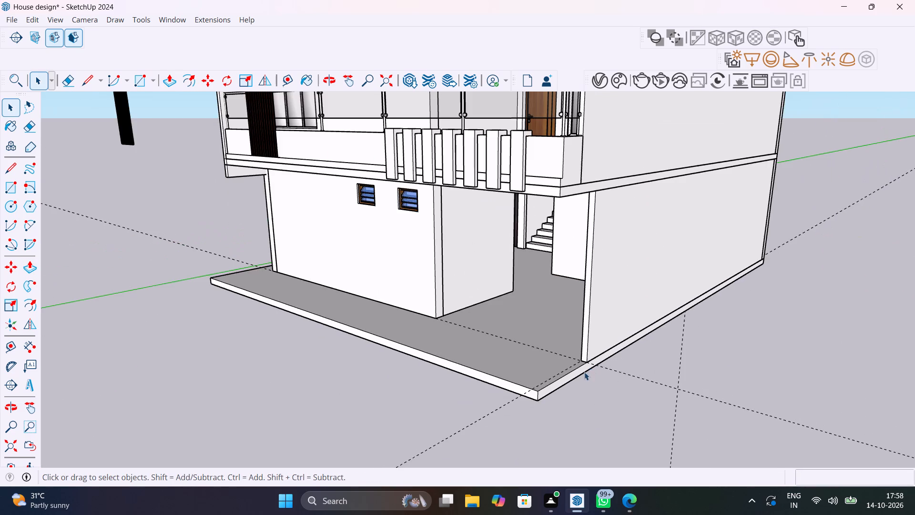
middle_click_drag(583, 371, 682, 377)
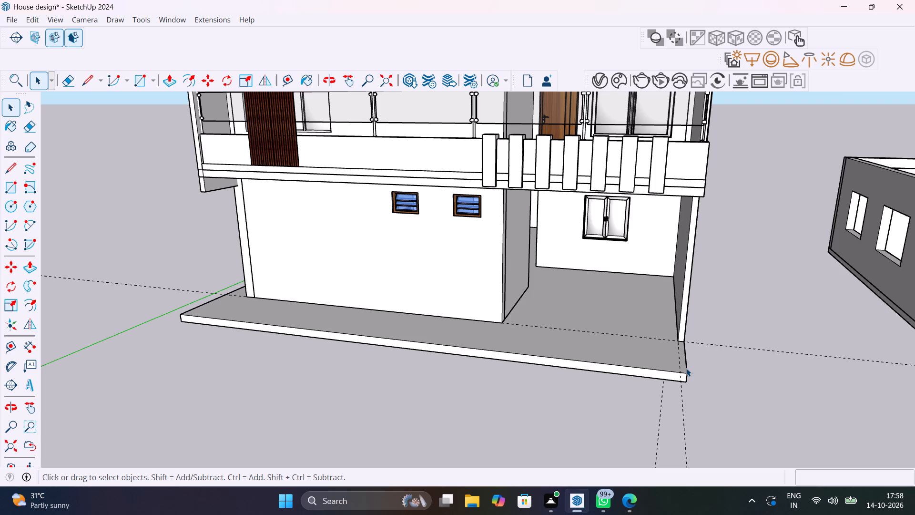
middle_click_drag(354, 338, 493, 339)
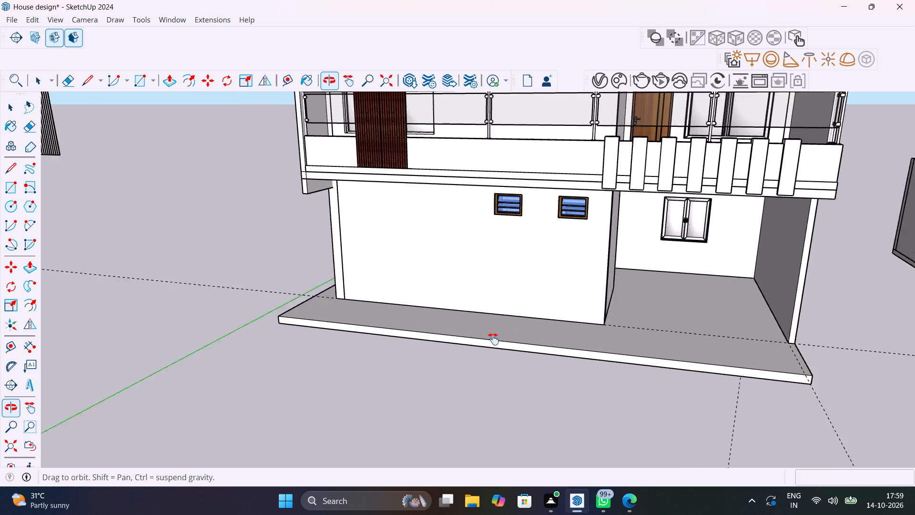
middle_click_drag(493, 339, 682, 317)
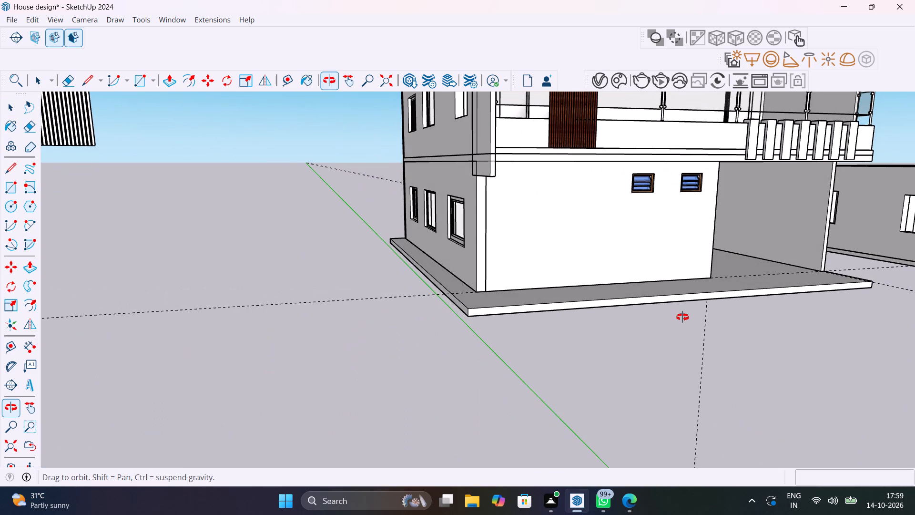
middle_click_drag(682, 317, 692, 368)
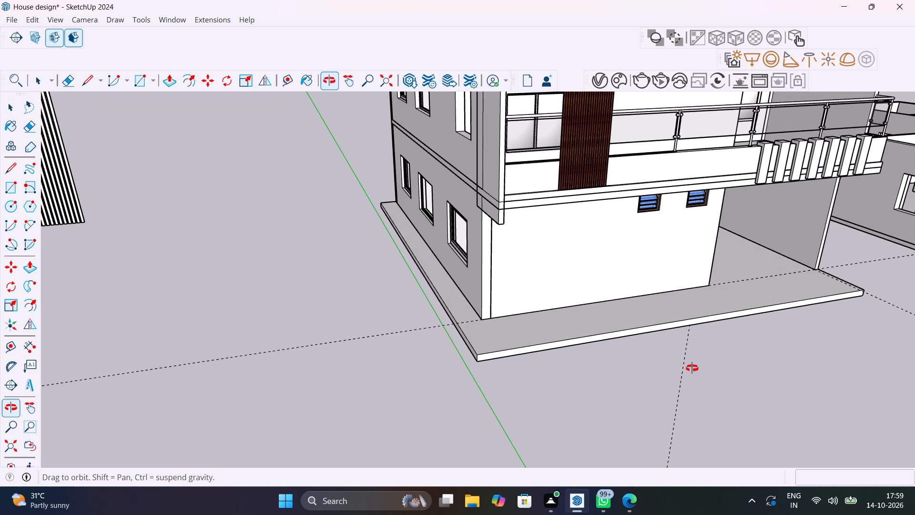
middle_click_drag(692, 368, 691, 365)
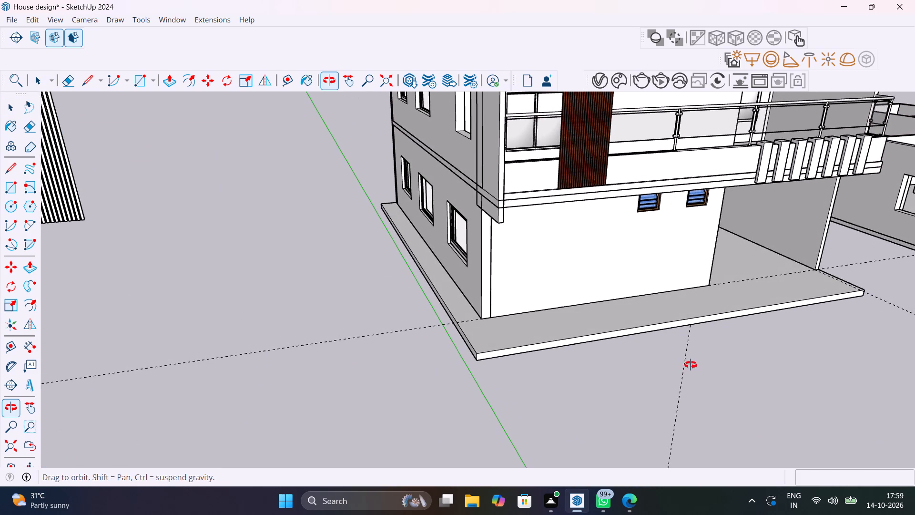
middle_click_drag(691, 365, 624, 326)
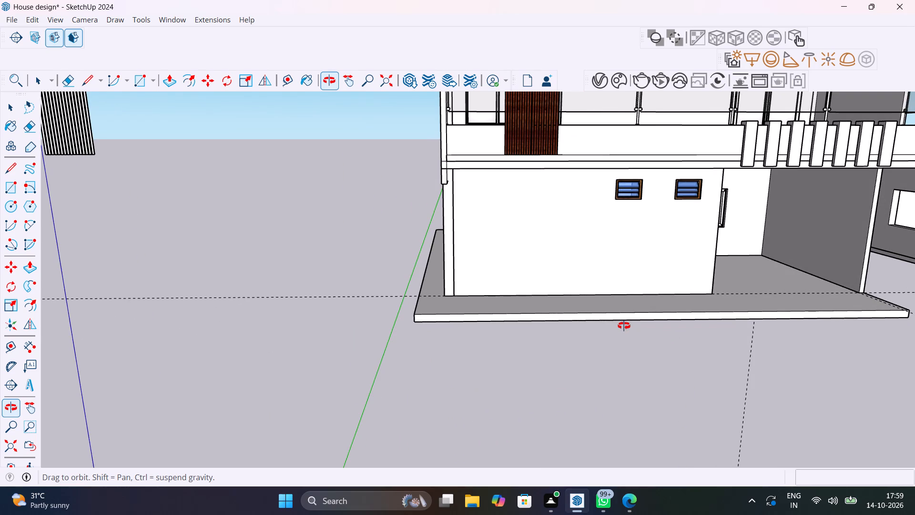
middle_click_drag(624, 326, 664, 433)
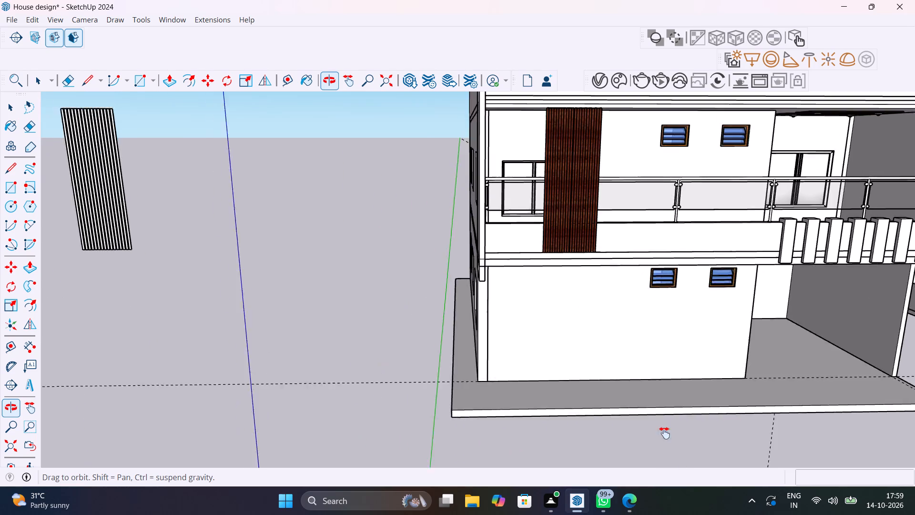
middle_click_drag(664, 433, 653, 396)
Open the facade's vertical fin group, Push/Pull its underside up 1' 5/8" to the top of the ground-floor wall, and exit the group.
scroll(447, 260, "up", 7)
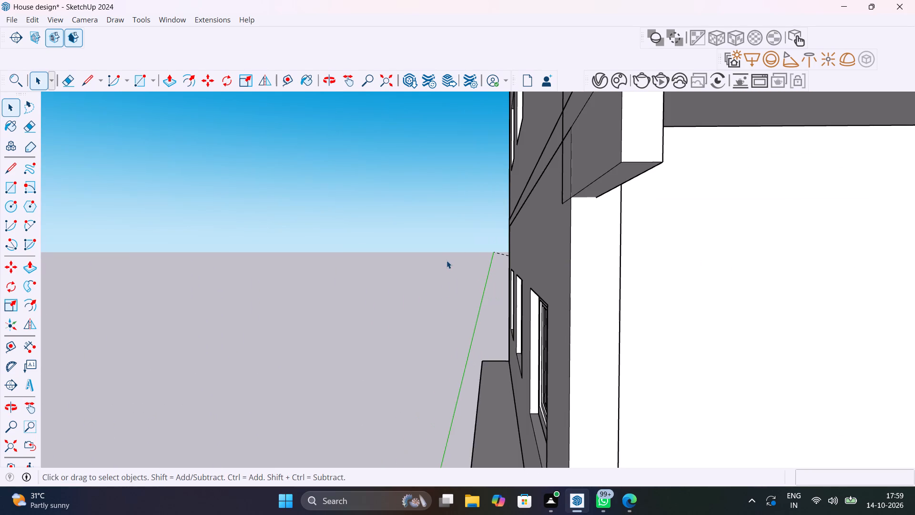
scroll(579, 225, "down", 7)
middle_click_drag(606, 235, 655, 241)
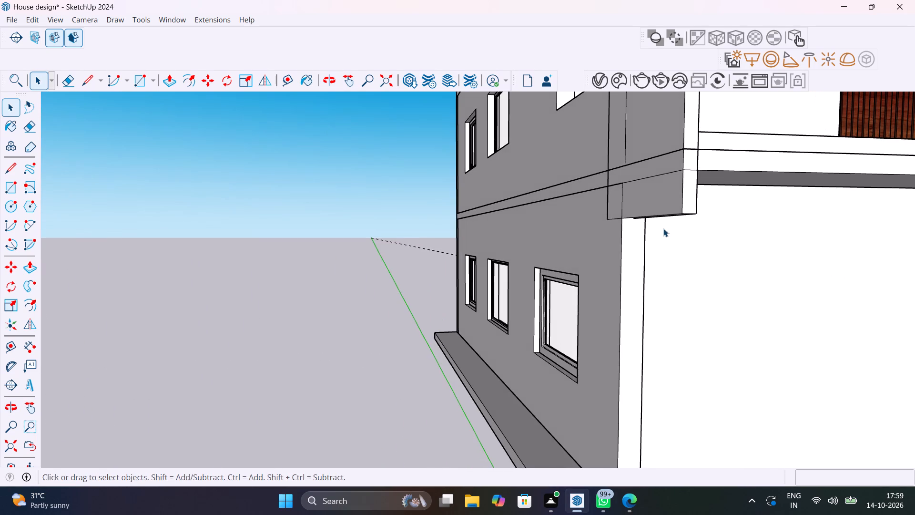
scroll(664, 221, "up", 9)
middle_click_drag(664, 210, 640, 155)
left_click(611, 139)
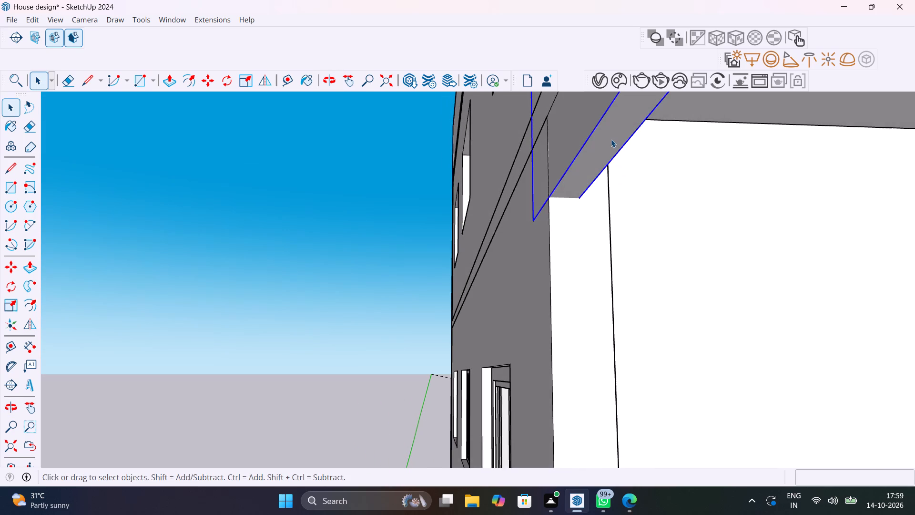
triple_click(611, 139)
left_click(611, 139)
left_click(609, 144)
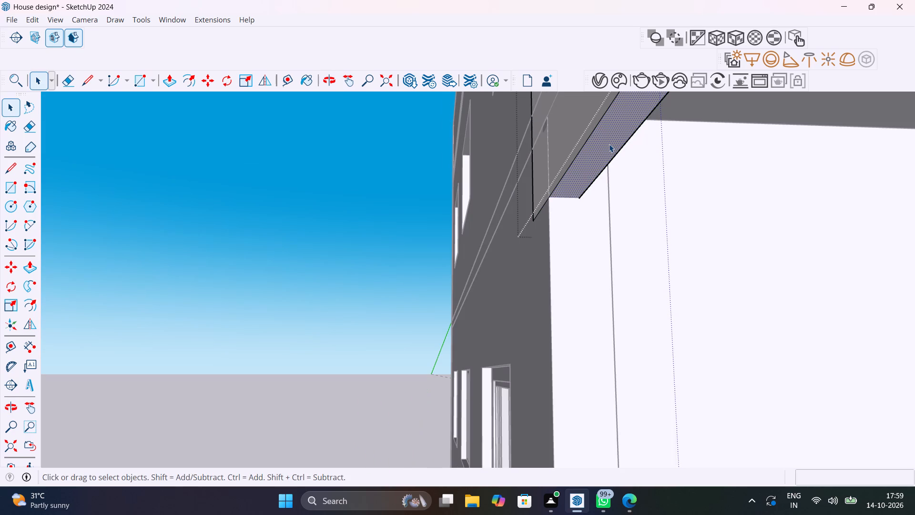
key("p")
left_click(609, 144)
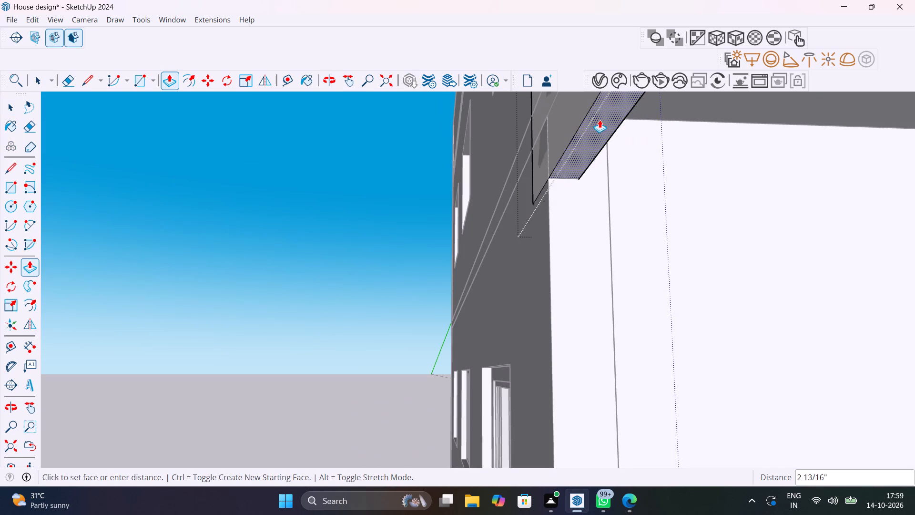
left_click(544, 119)
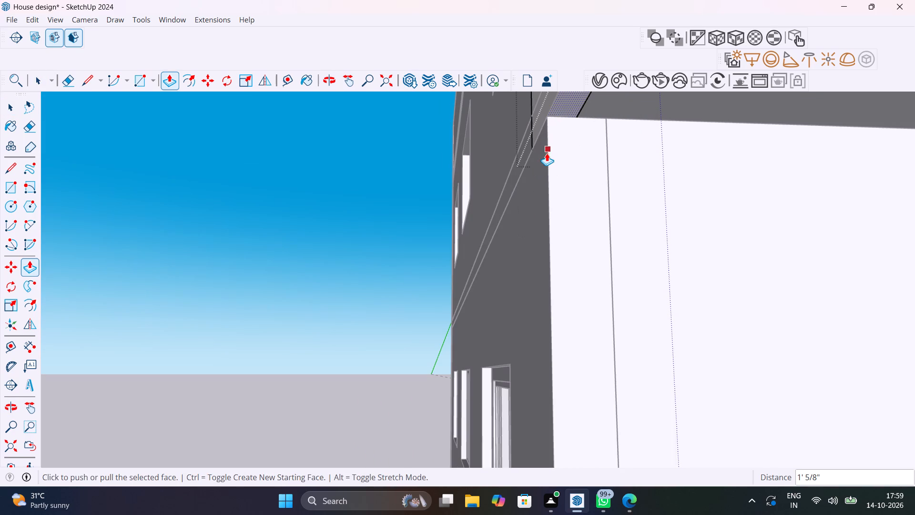
key("space")
scroll(547, 159, "down", 13)
left_click(427, 251)
Reopen the vertical fin group, delete the leftover vertical edge on its outer side face, and exit the group.
scroll(466, 222, "down", 1)
middle_click_drag(466, 222, 481, 311)
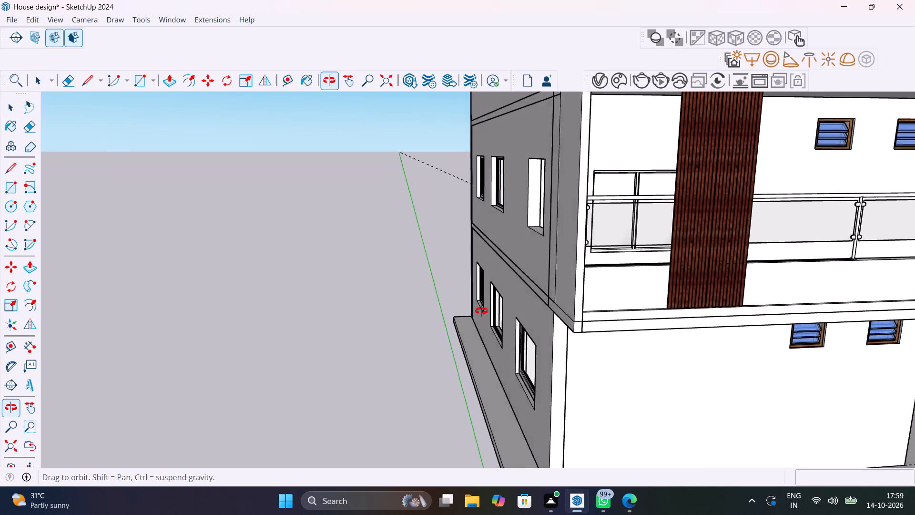
middle_click_drag(481, 311, 533, 356)
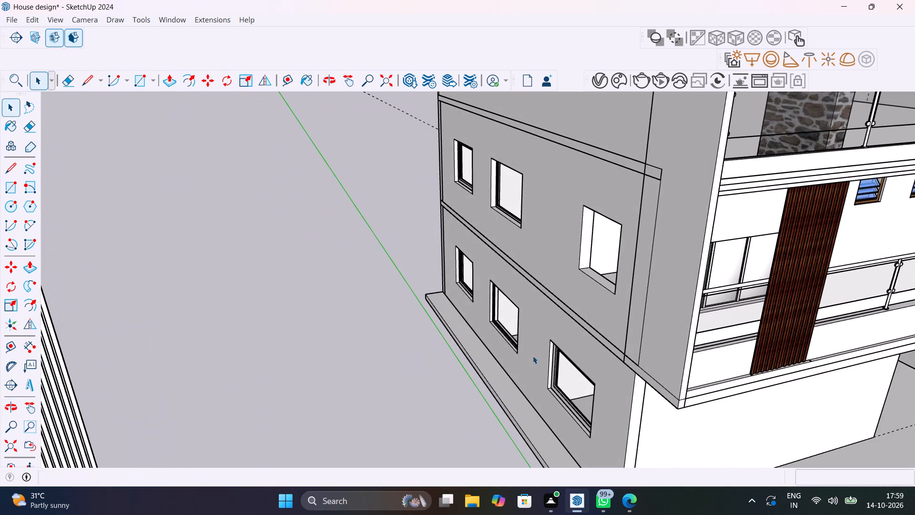
scroll(654, 284, "up", 3)
left_click(654, 284)
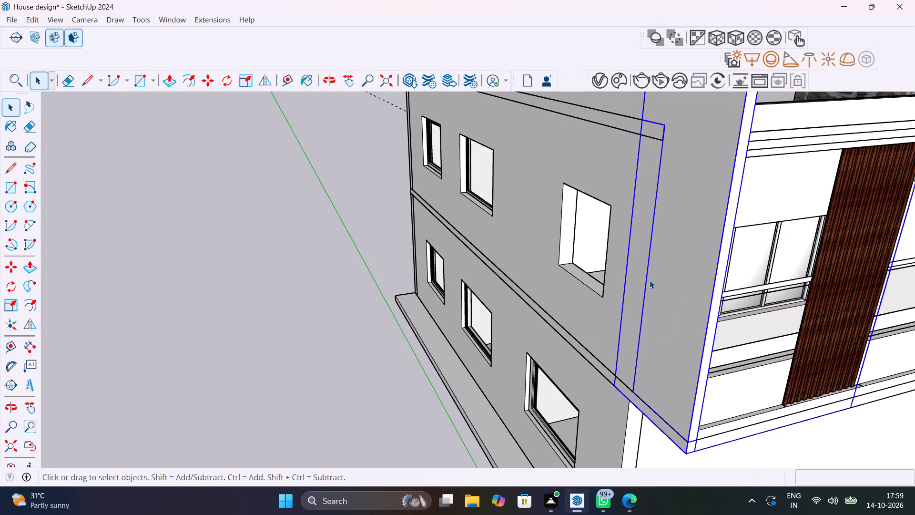
double_click(650, 280)
left_click(650, 280)
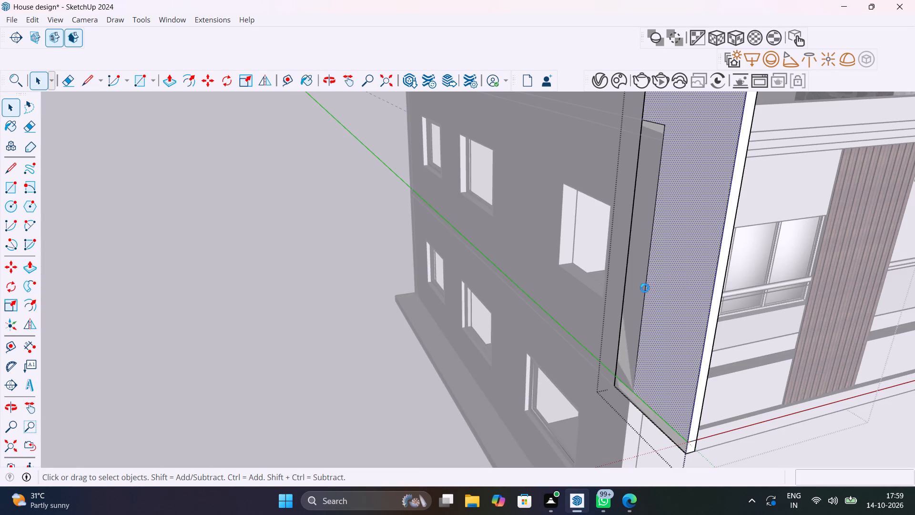
left_click(646, 289)
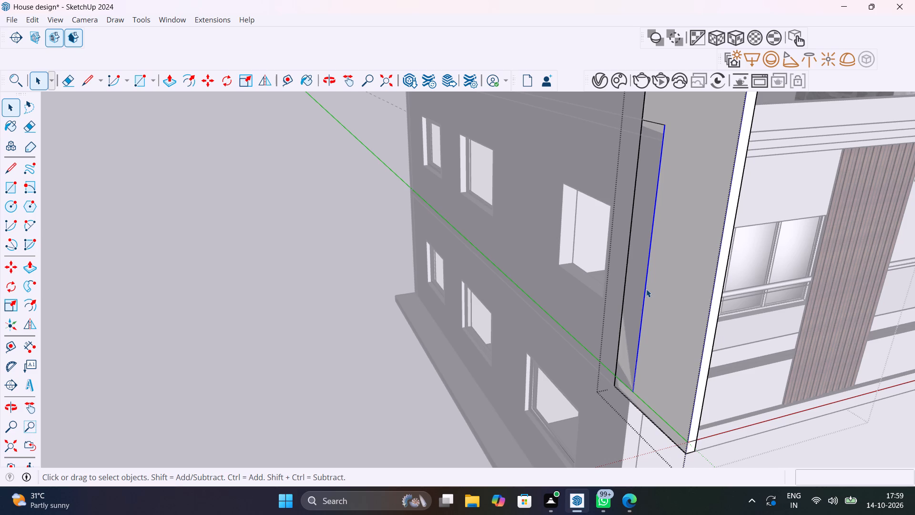
key("Delete")
scroll(646, 289, "down", 7)
left_click(473, 327)
Examine the lines remaining on the fin's outer side face and the fin's junction with the balconies and roof terrace.
middle_click_drag(481, 329, 503, 331)
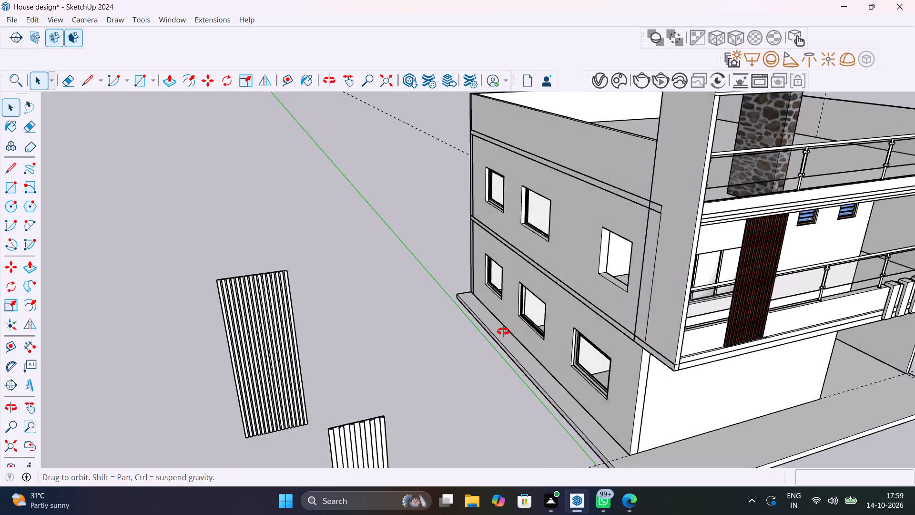
middle_click_drag(503, 331, 527, 334)
scroll(695, 202, "up", 11)
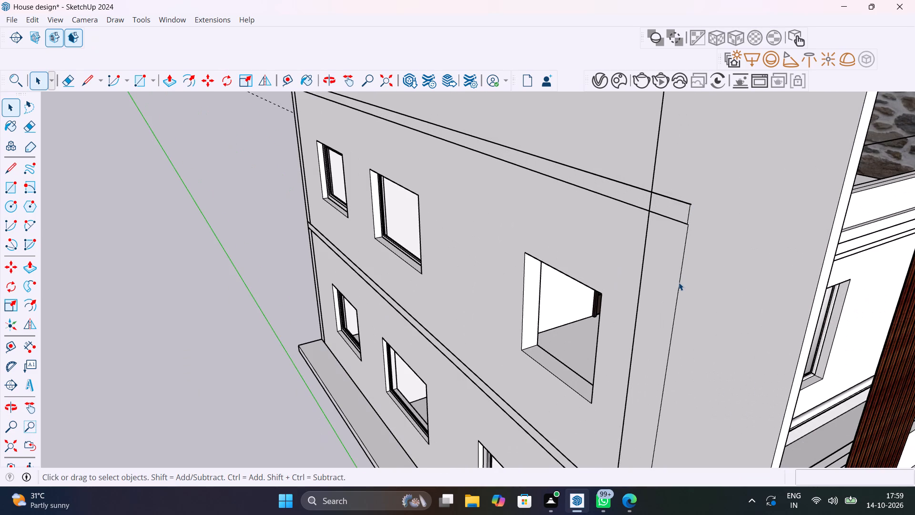
left_click(679, 282)
left_click(675, 309)
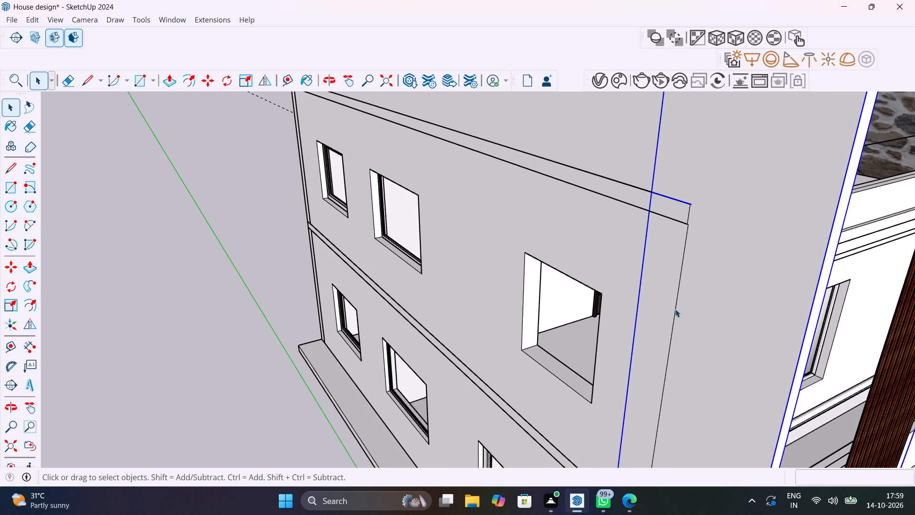
triple_click(675, 309)
left_click(675, 309)
scroll(664, 315, "down", 6)
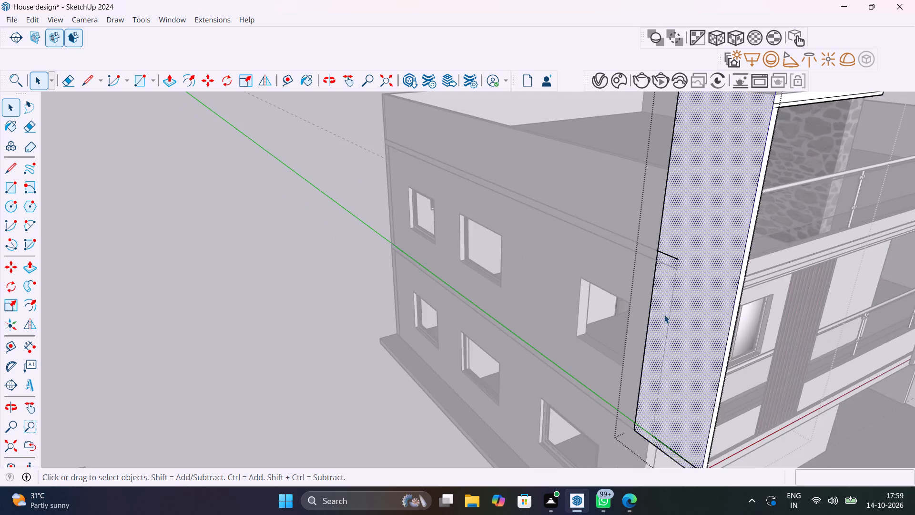
scroll(664, 315, "down", 8)
left_click(493, 335)
scroll(493, 335, "down", 1)
scroll(613, 348, "down", 1)
middle_click_drag(613, 348, 569, 331)
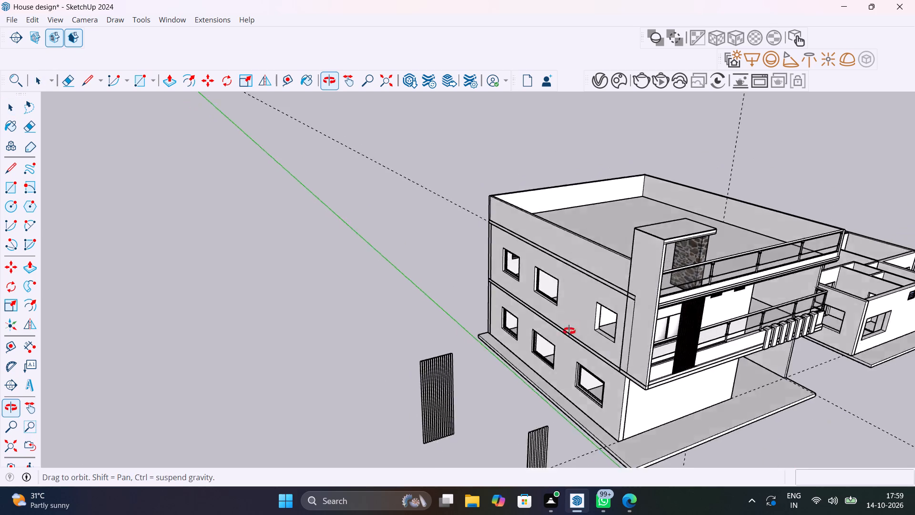
middle_click_drag(569, 331, 410, 299)
scroll(472, 308, "up", 8)
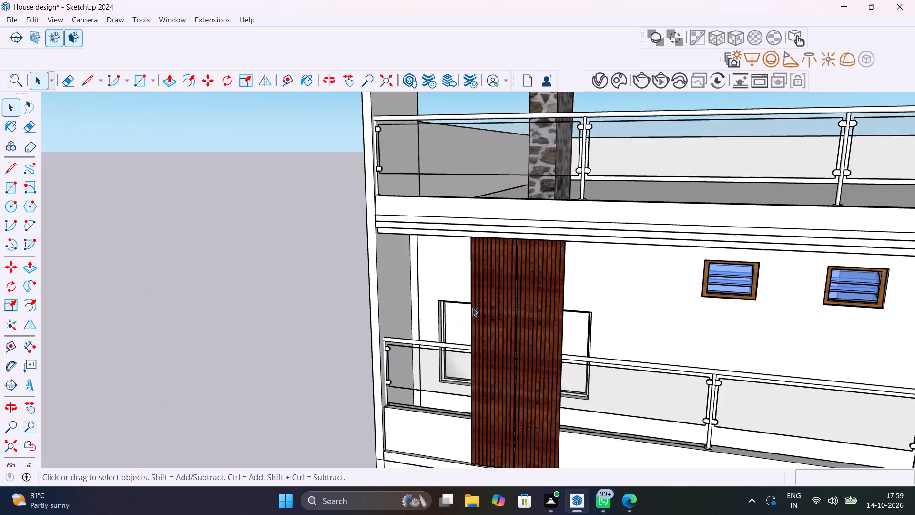
scroll(472, 308, "up", 2)
middle_click_drag(435, 357, 474, 347)
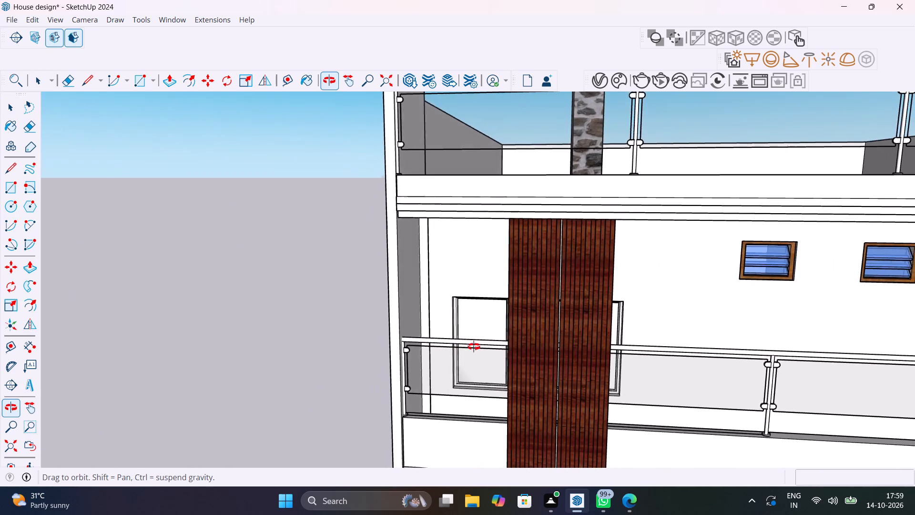
middle_click_drag(474, 347, 417, 437)
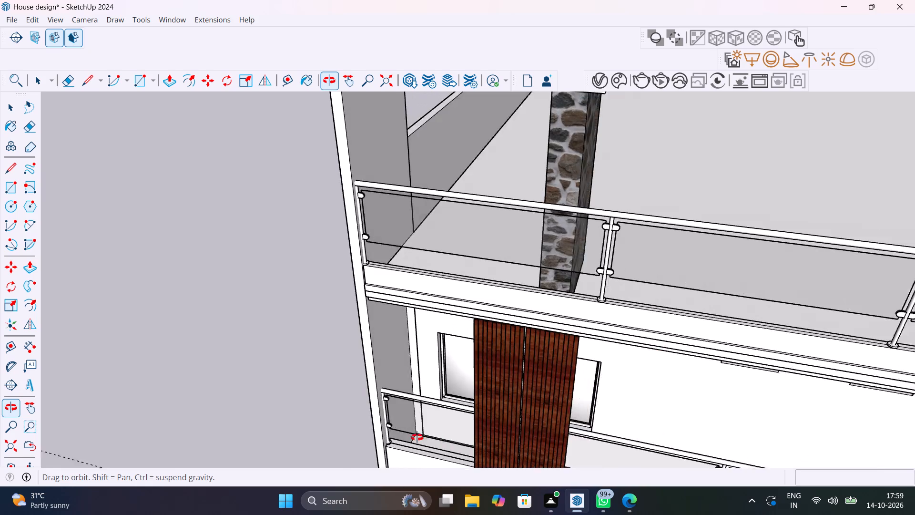
middle_click_drag(417, 437, 591, 310)
scroll(591, 310, "down", 7)
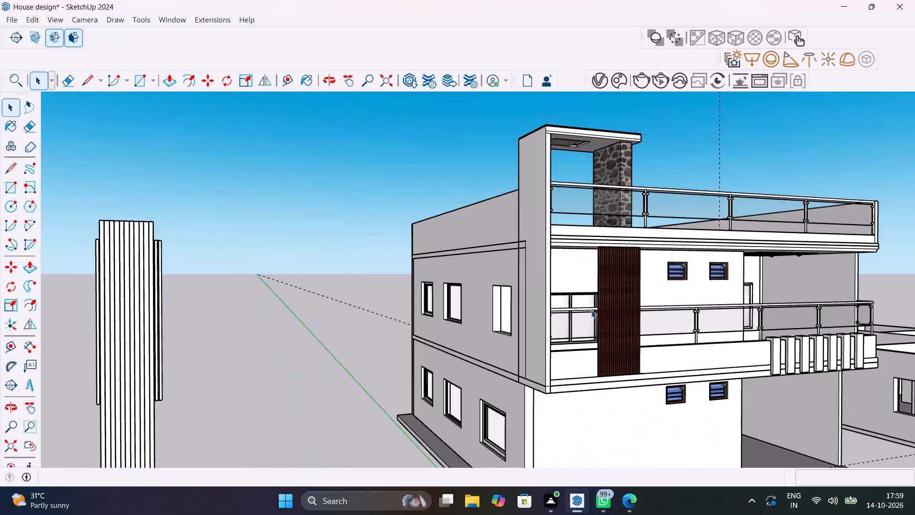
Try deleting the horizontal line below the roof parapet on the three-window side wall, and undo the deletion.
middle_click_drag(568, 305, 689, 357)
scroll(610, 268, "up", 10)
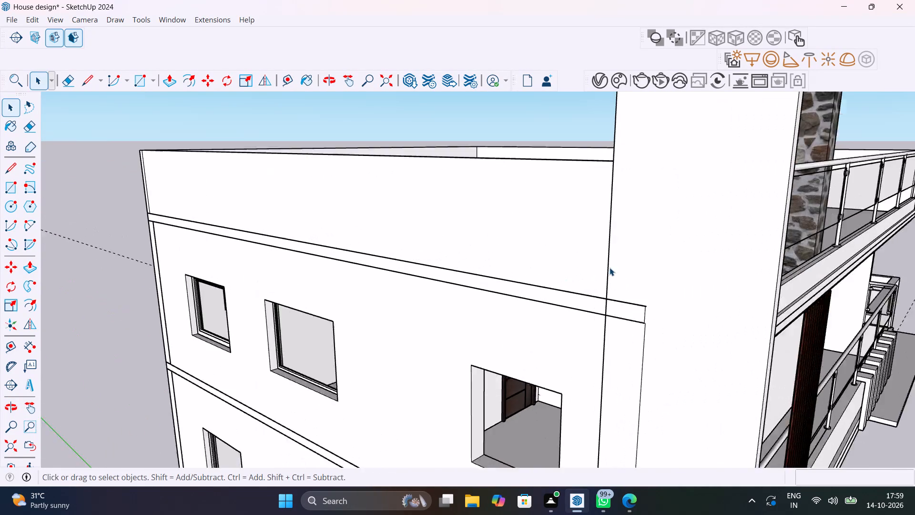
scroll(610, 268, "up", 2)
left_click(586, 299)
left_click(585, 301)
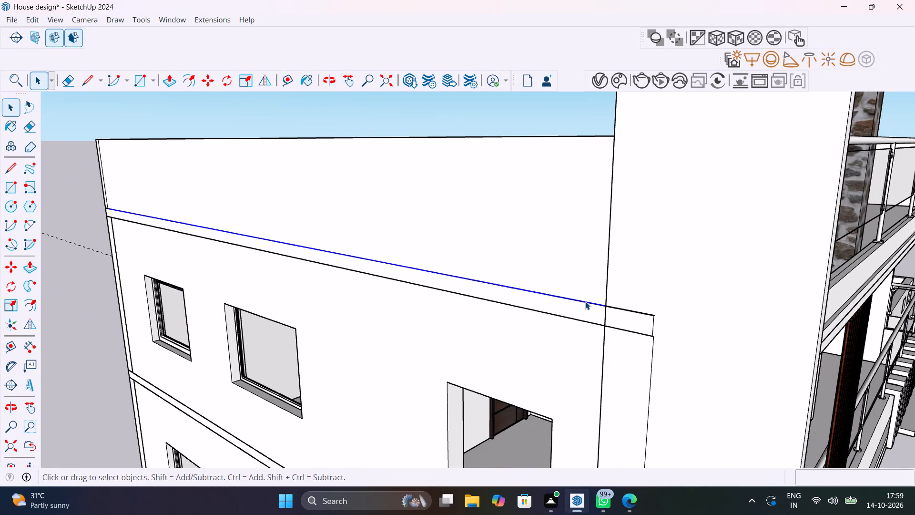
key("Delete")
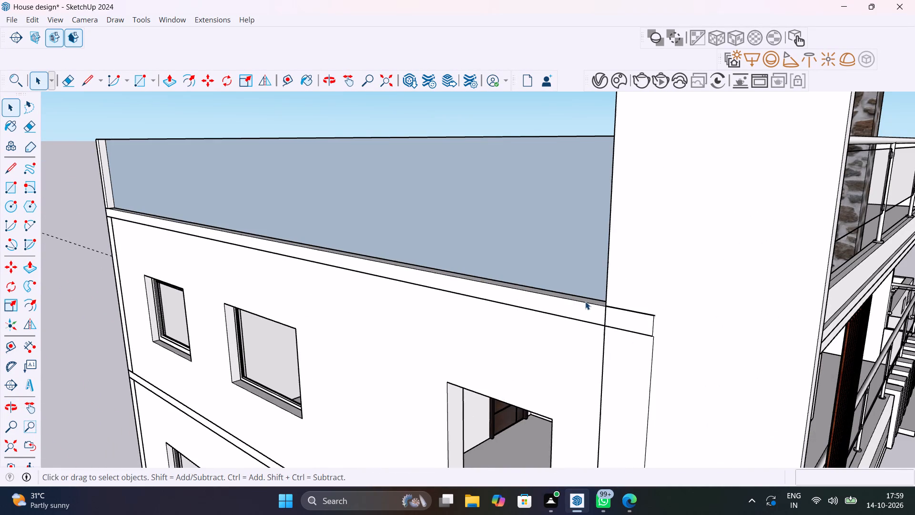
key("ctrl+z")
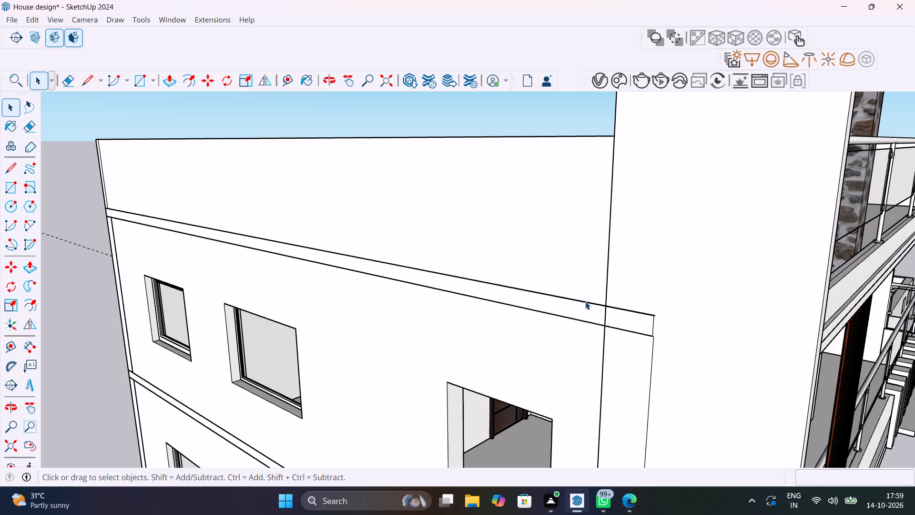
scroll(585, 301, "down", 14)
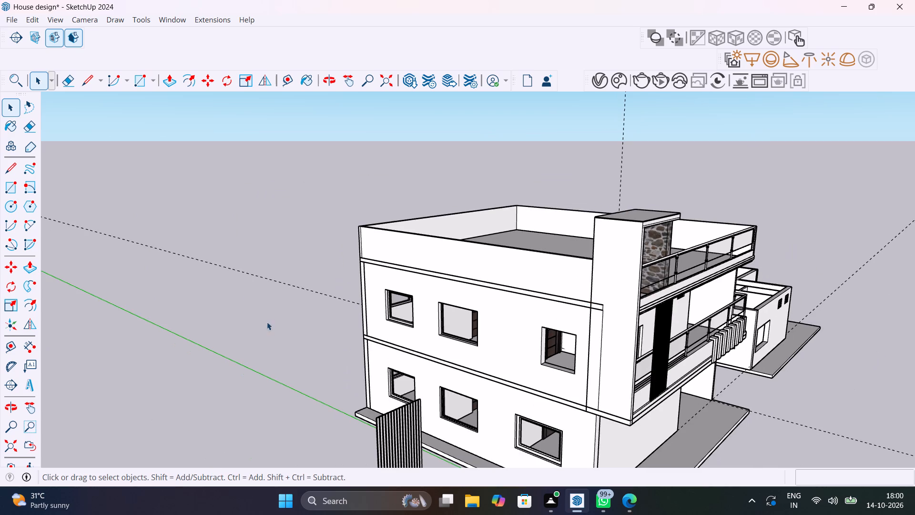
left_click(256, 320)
Place a vertical guide on the ground-floor front wall, 4' in from its outer corner below the vertical fin.
middle_click_drag(355, 306, 138, 218)
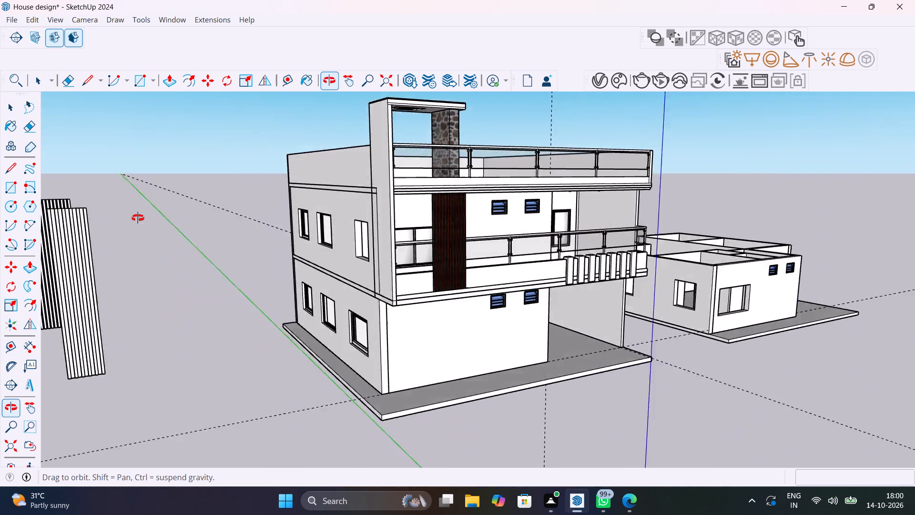
middle_click_drag(138, 218, 32, 222)
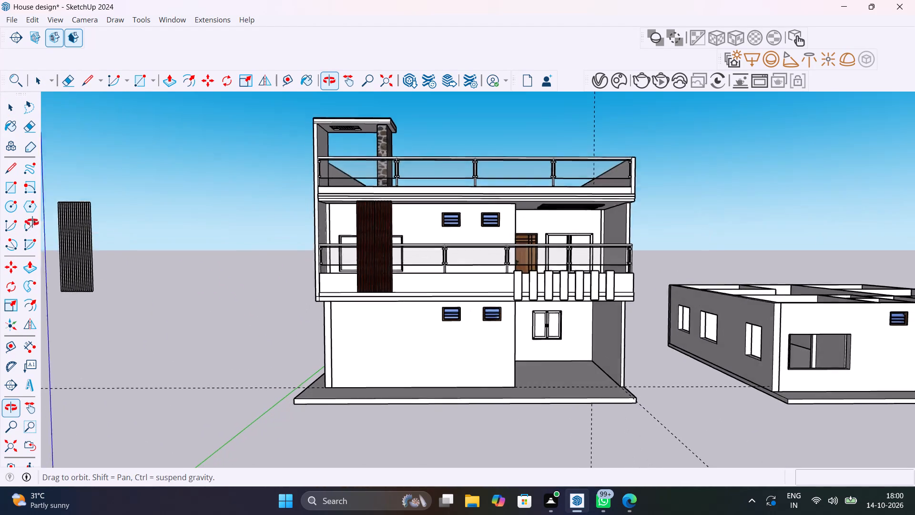
middle_click_drag(32, 222, 34, 220)
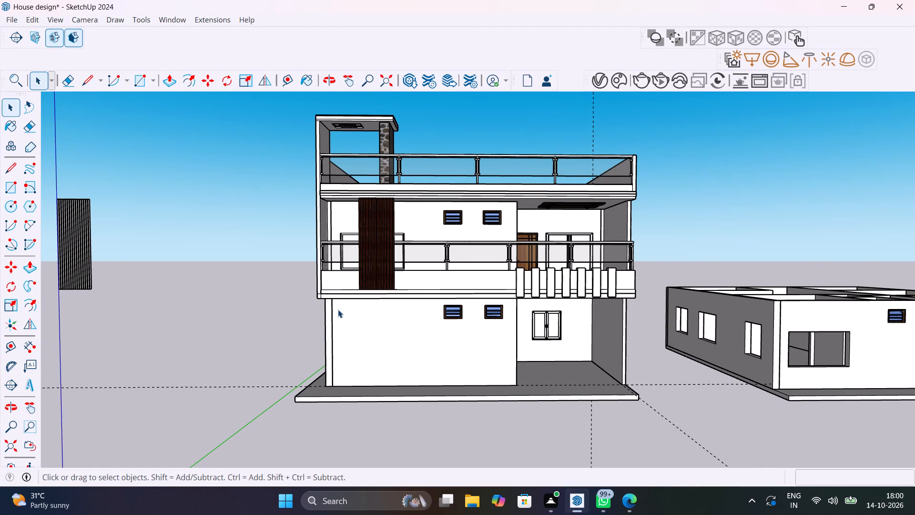
scroll(338, 308, "up", 10)
middle_click_drag(337, 304, 337, 246)
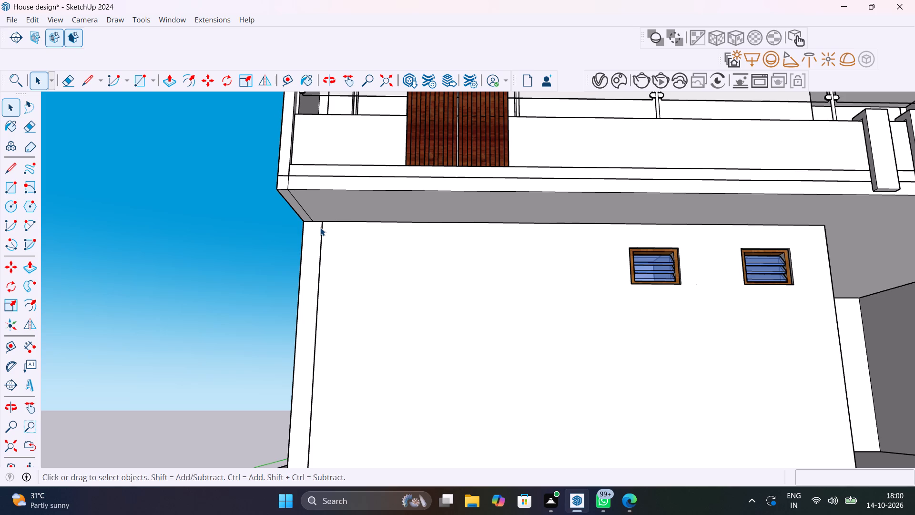
key("t")
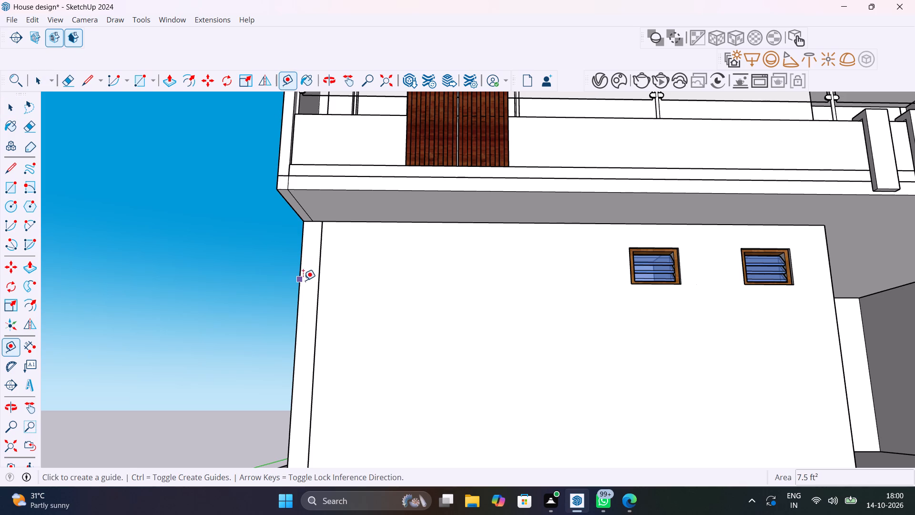
left_click(303, 281)
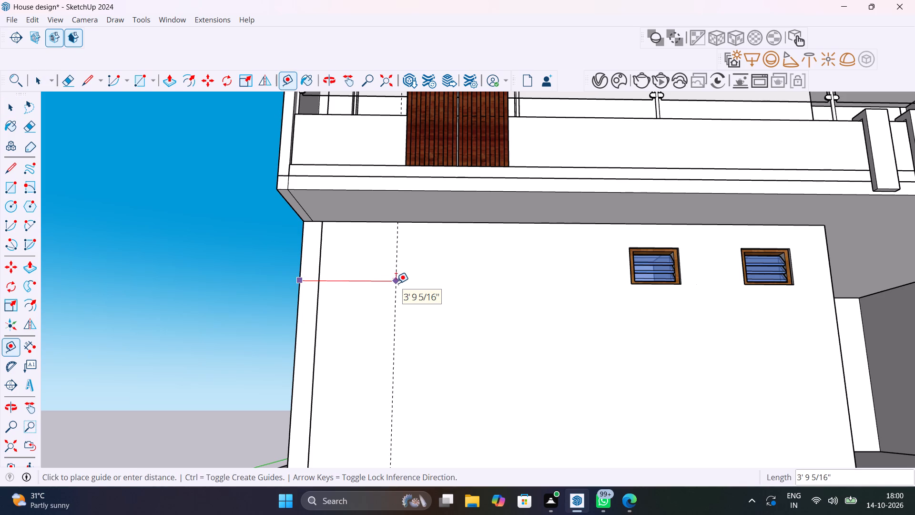
type("2'")
key("Return")
type("3'")
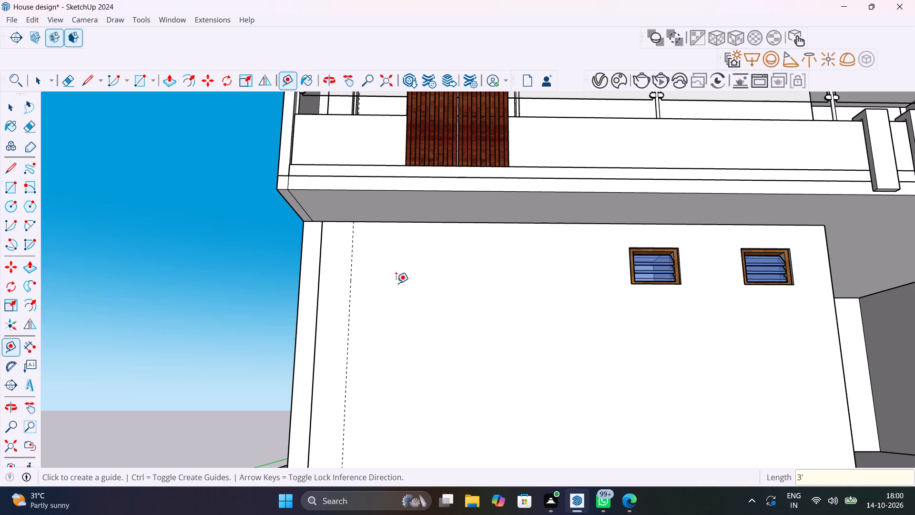
key("Return")
type("4'")
key("Return")
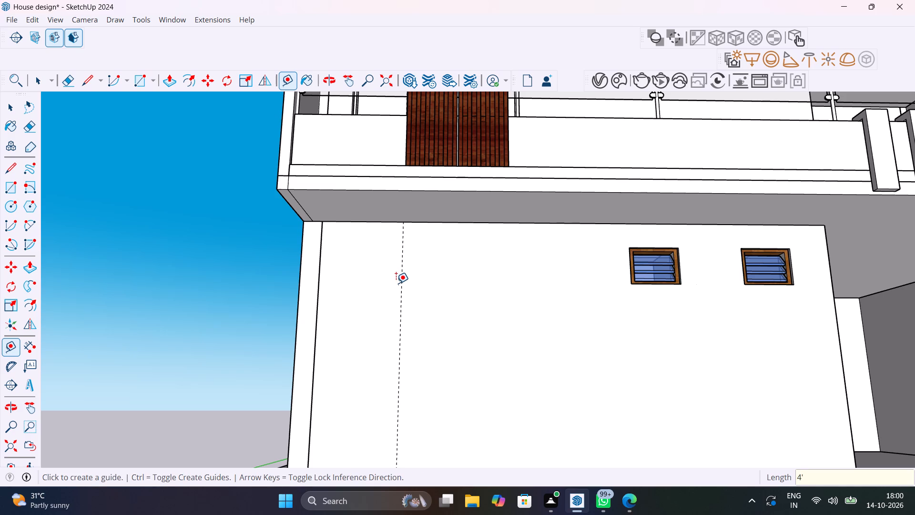
scroll(396, 283, "down", 9)
middle_click_drag(396, 284, 405, 321)
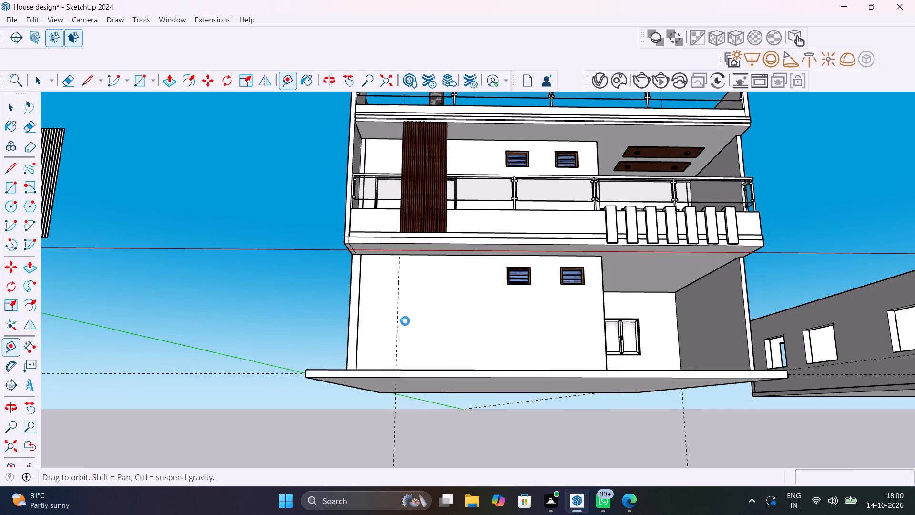
Draw a 4' by 10' rectangle on the ground-floor front wall, from its upper outer corner to the base of the vertical guide.
middle_click_drag(405, 321, 405, 299)
scroll(375, 280, "up", 6)
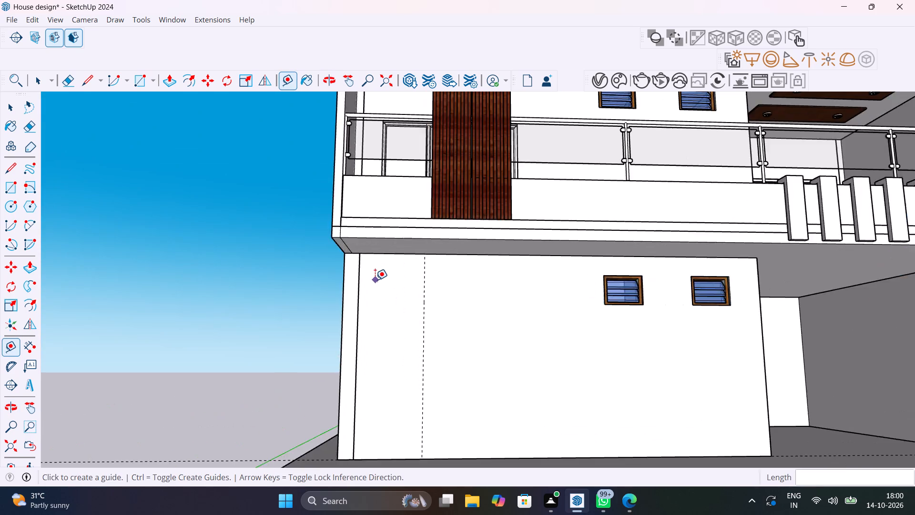
scroll(375, 280, "up", 2)
key("r")
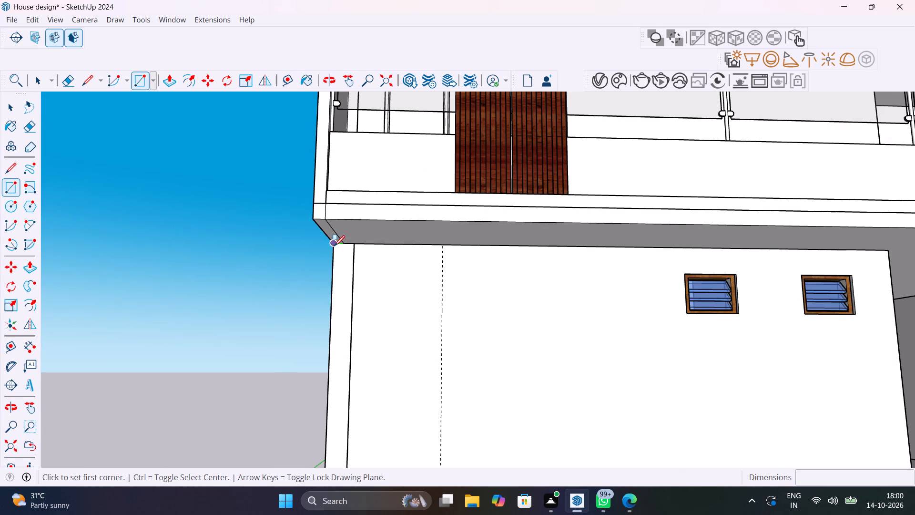
left_click(334, 246)
scroll(402, 327, "down", 5)
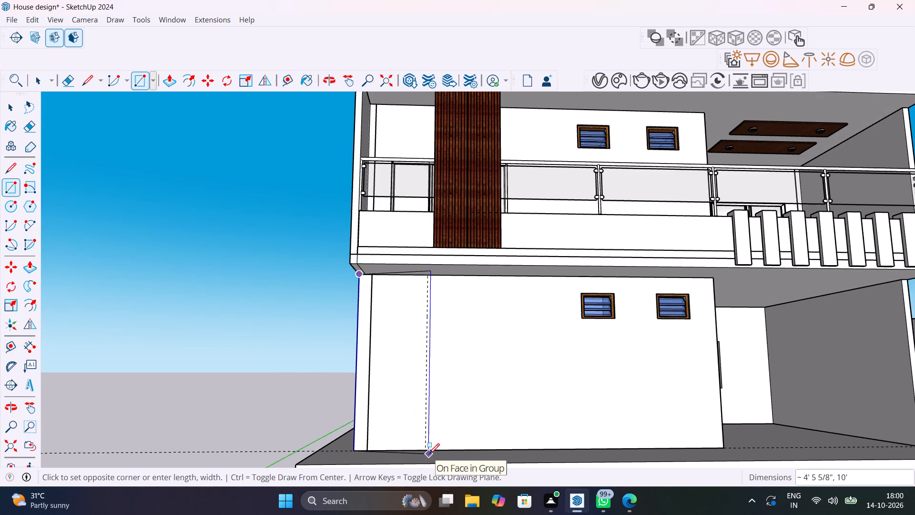
scroll(429, 449, "up", 4)
left_click(429, 449)
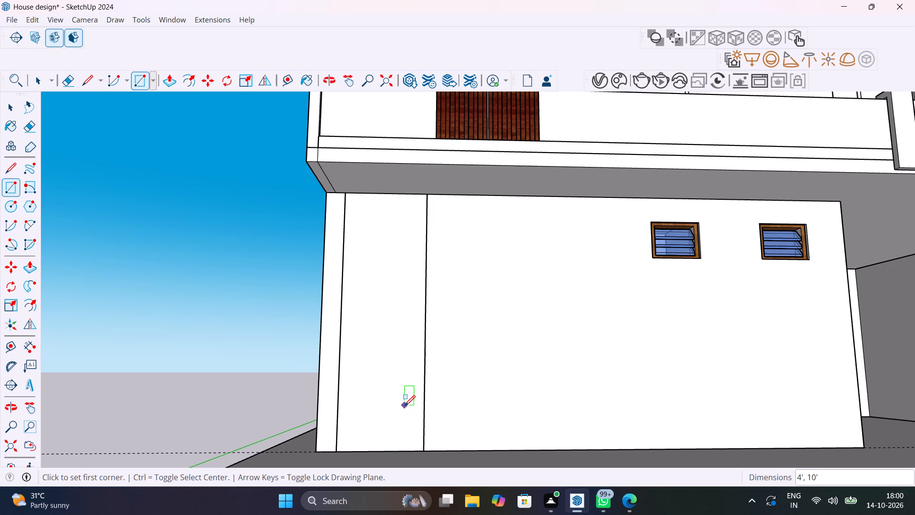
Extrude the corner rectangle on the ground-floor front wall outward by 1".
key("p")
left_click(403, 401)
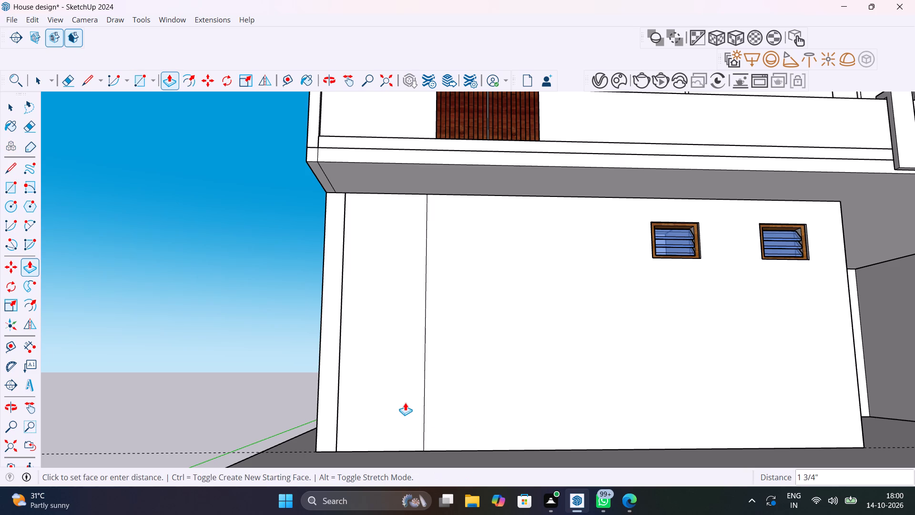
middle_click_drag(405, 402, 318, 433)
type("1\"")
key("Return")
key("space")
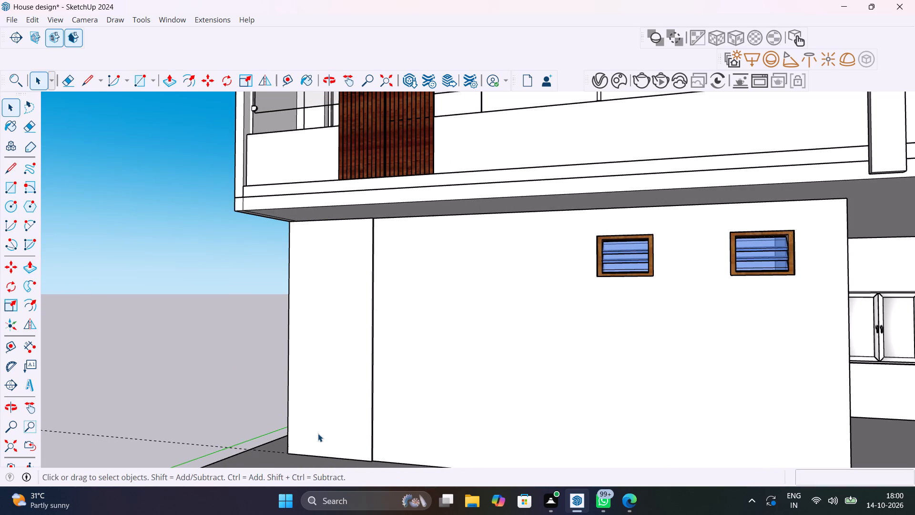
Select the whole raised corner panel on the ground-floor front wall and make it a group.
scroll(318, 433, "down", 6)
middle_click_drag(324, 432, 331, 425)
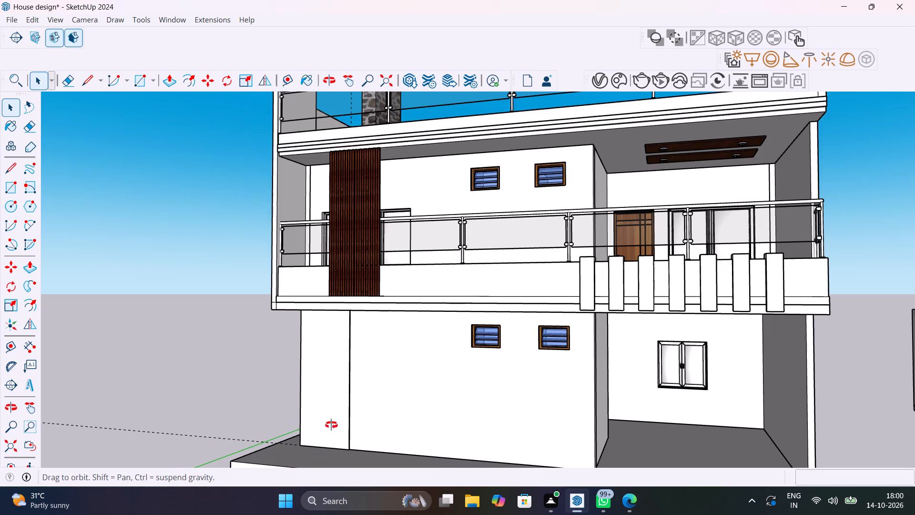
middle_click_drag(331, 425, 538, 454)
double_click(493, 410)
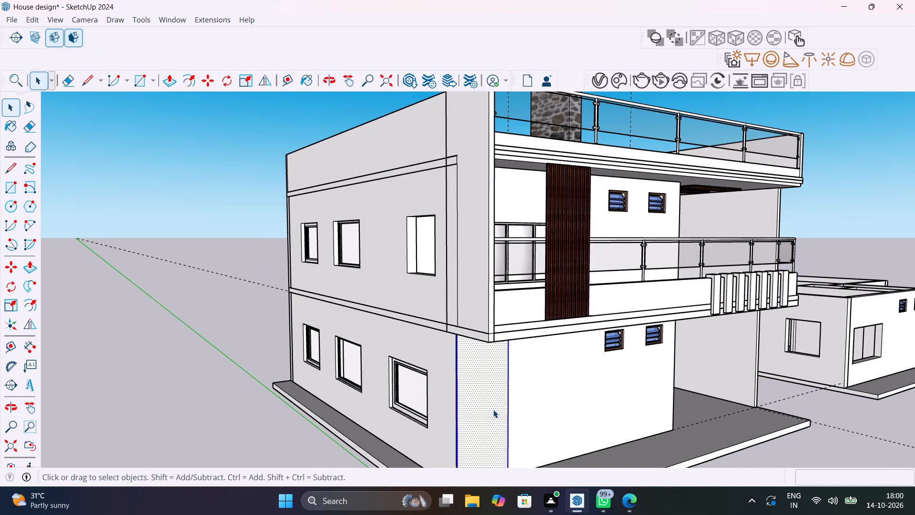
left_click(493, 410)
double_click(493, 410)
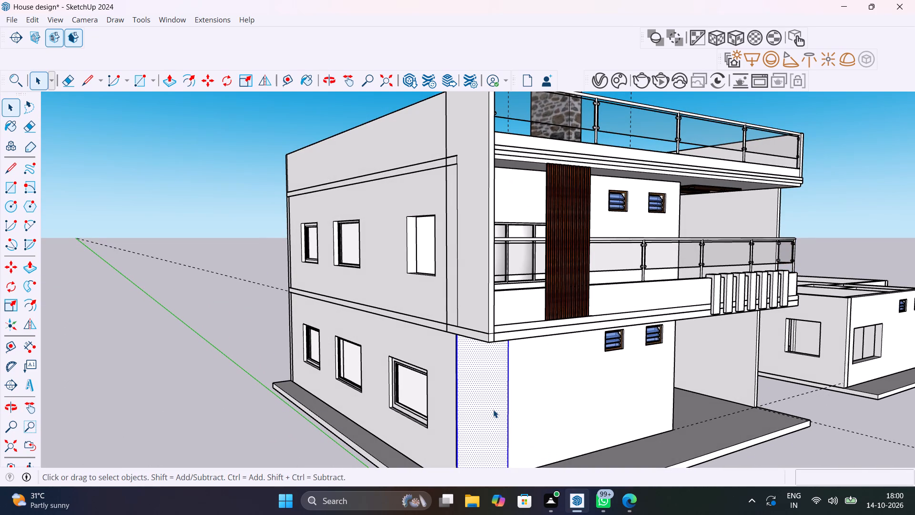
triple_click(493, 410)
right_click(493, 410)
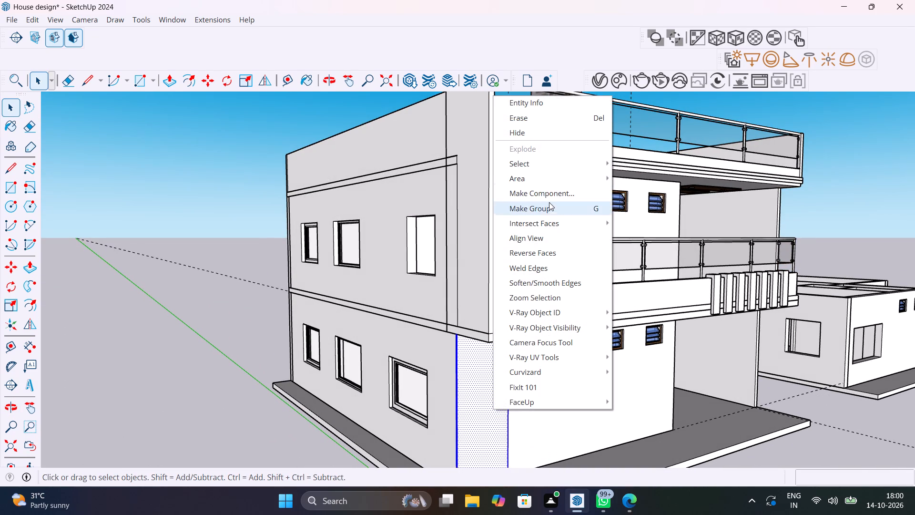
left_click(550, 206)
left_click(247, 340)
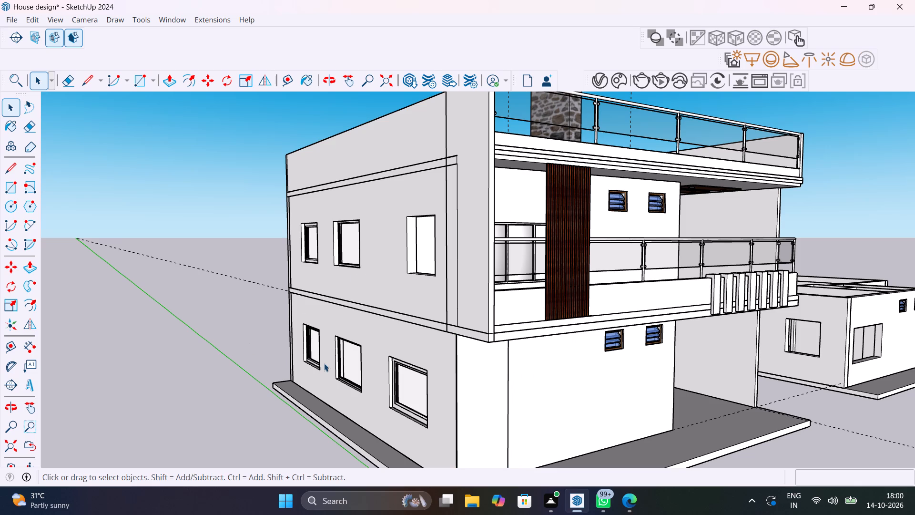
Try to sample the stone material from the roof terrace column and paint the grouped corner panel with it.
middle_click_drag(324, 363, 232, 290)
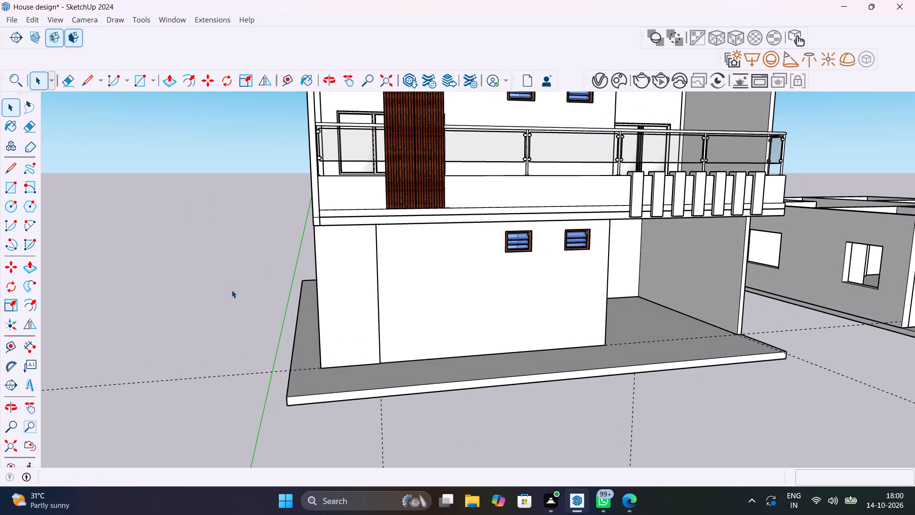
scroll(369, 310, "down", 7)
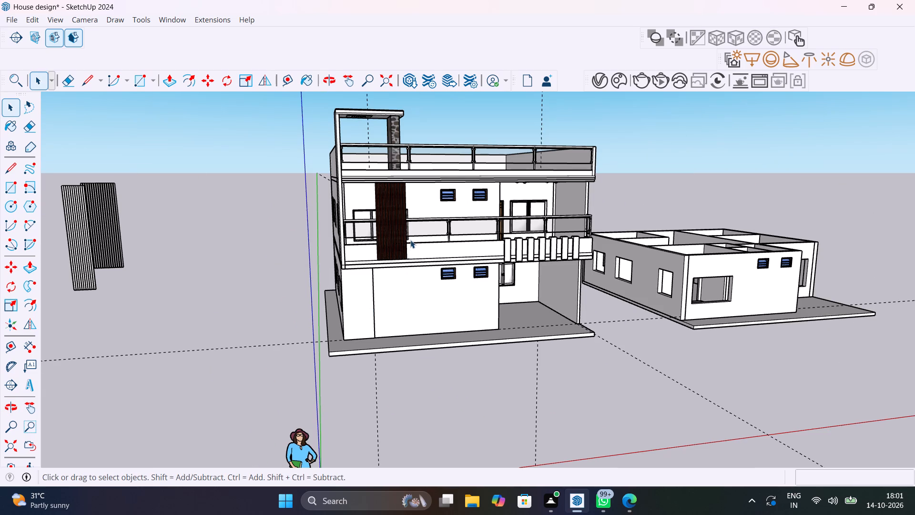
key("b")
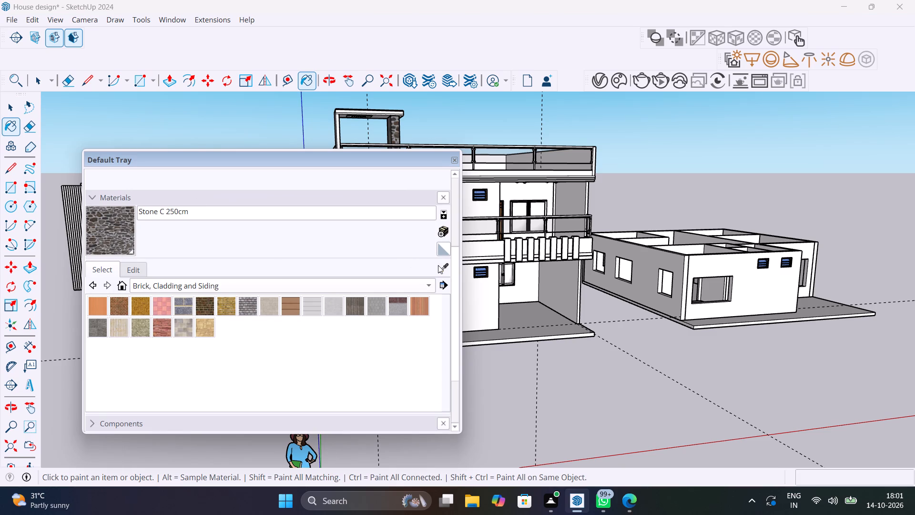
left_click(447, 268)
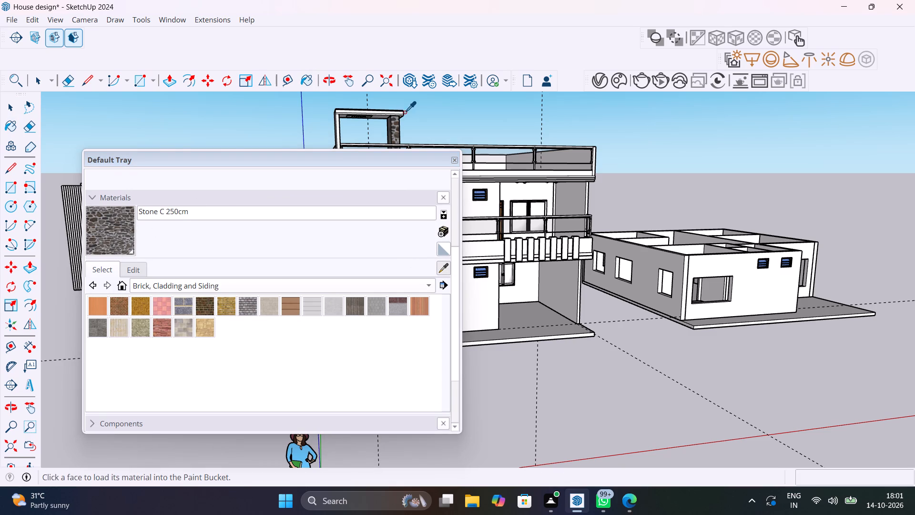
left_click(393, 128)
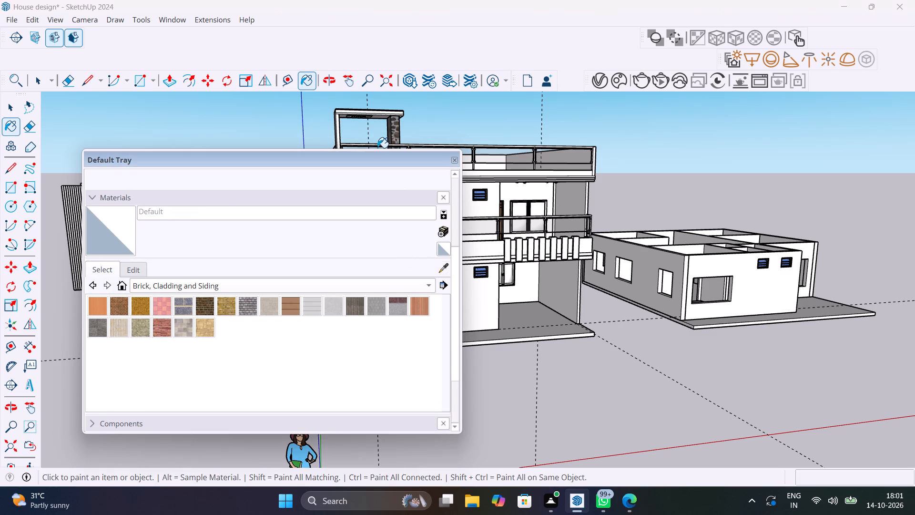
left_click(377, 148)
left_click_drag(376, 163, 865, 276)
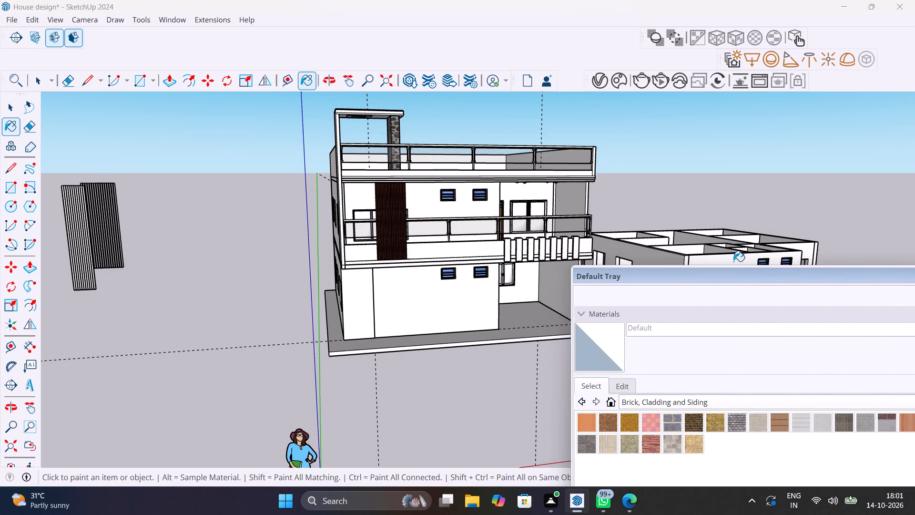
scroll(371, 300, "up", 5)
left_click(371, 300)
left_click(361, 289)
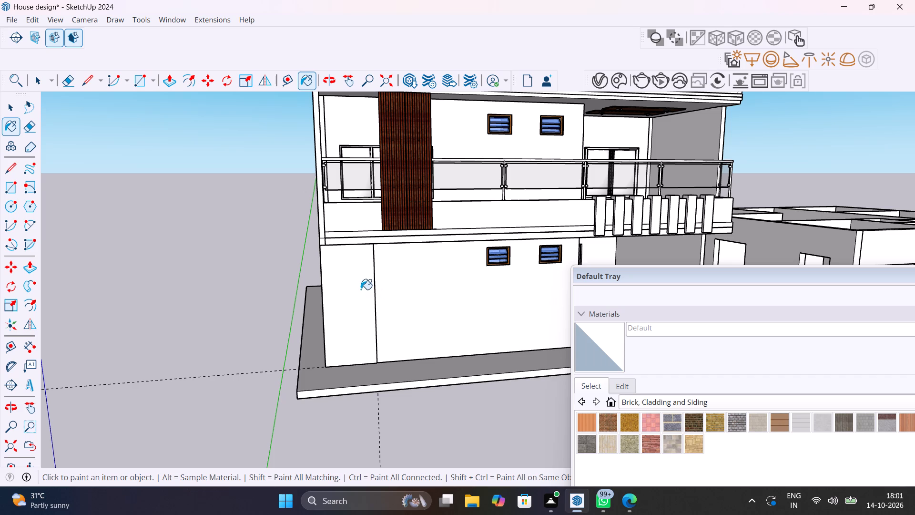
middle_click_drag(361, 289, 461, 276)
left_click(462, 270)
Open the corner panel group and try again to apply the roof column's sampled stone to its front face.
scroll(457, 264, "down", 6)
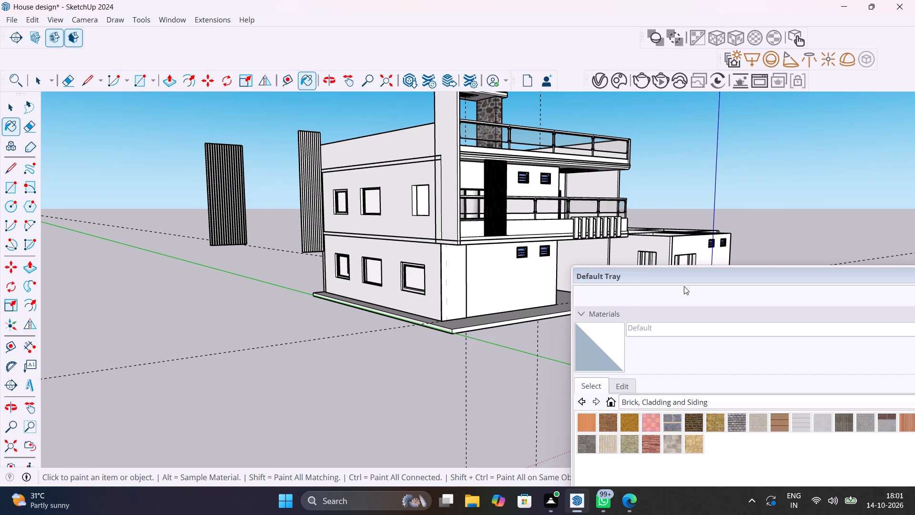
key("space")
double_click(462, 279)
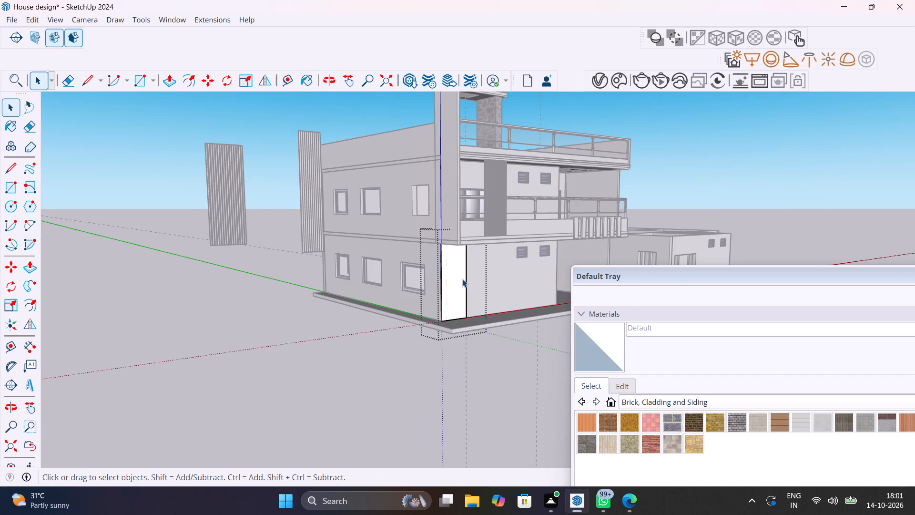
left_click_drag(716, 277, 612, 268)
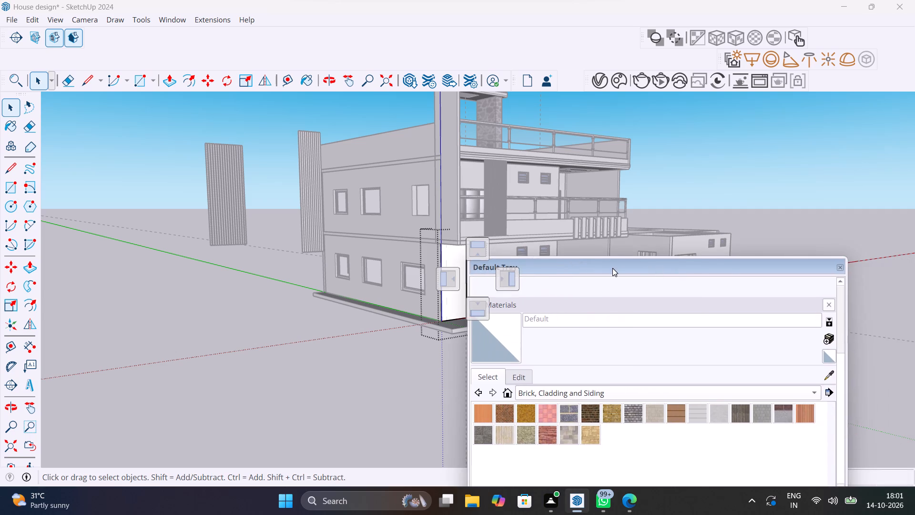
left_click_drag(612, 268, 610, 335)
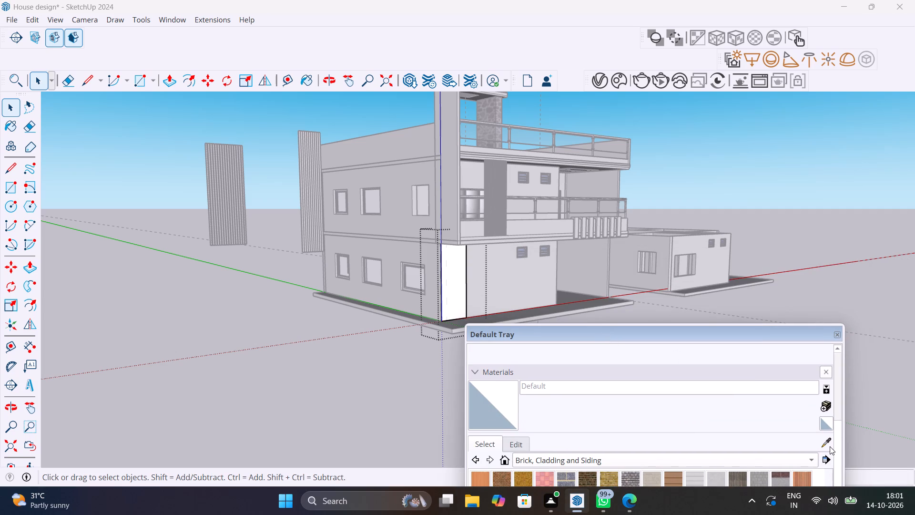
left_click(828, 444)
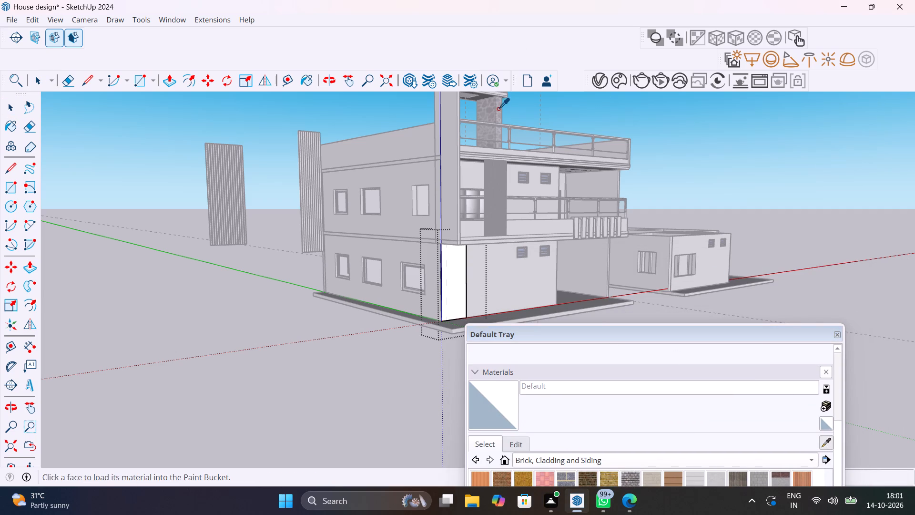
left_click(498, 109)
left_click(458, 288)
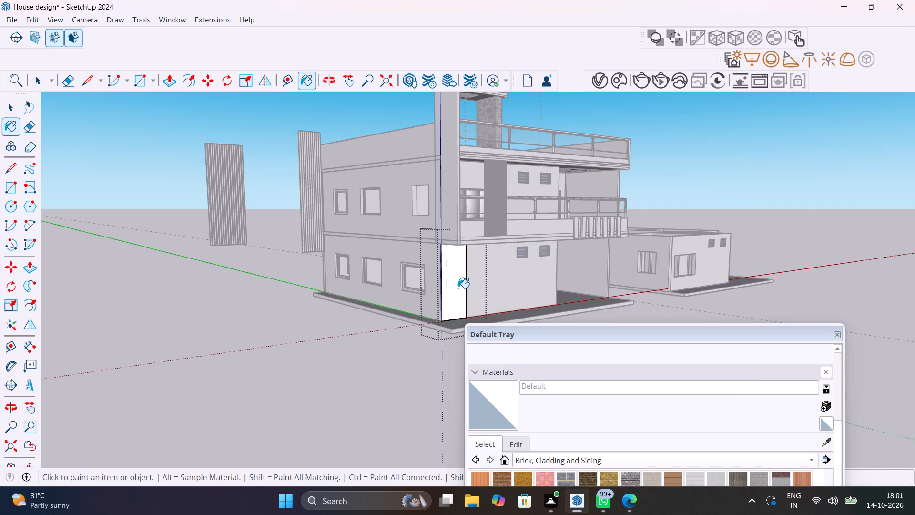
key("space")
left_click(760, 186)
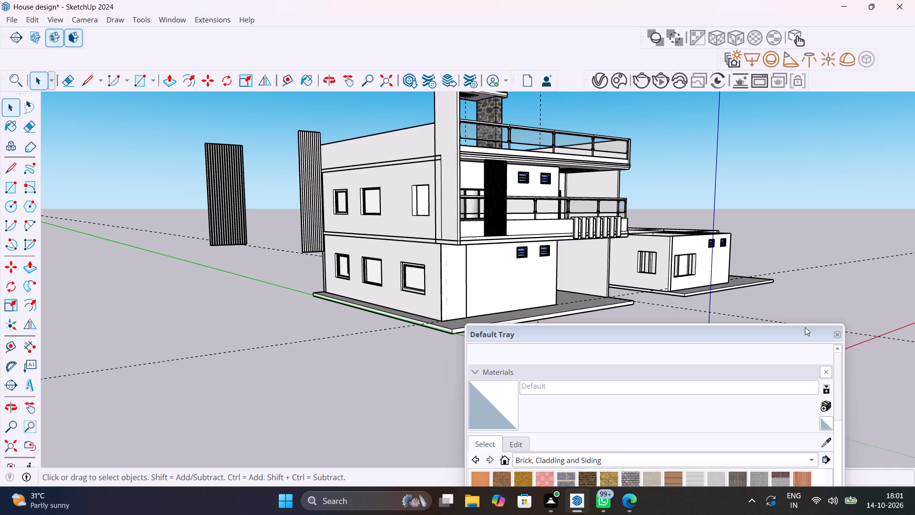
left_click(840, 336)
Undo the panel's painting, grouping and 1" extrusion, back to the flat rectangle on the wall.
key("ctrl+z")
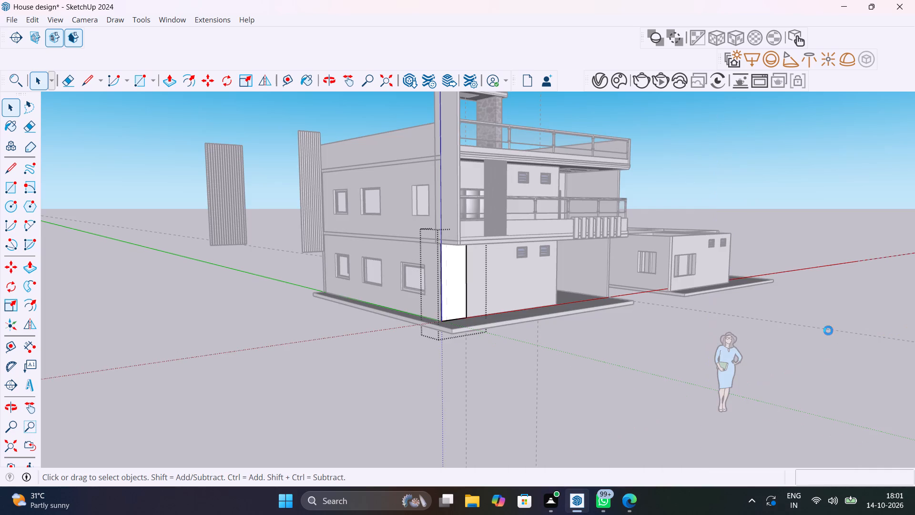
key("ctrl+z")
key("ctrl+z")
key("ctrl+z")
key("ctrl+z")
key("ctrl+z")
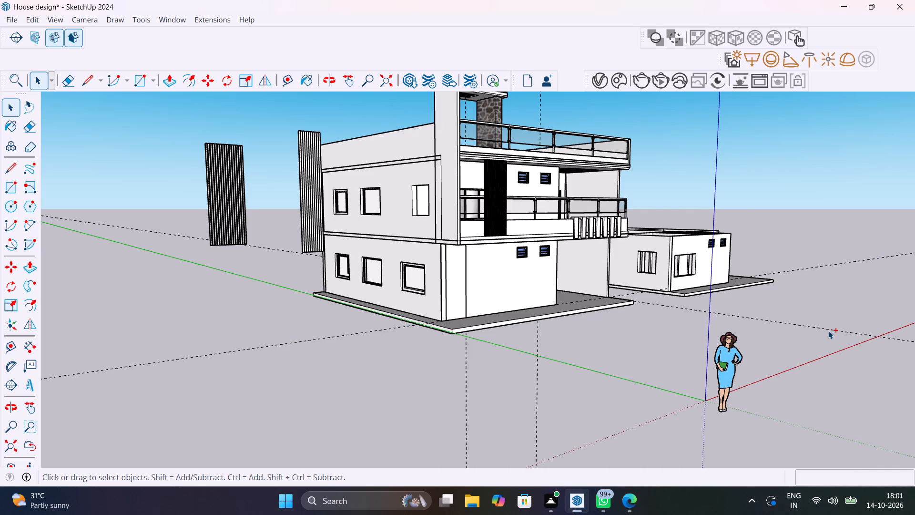
Extrude the corner rectangle on the ground-floor front wall outward by 2".
scroll(476, 263, "up", 4, "ctrl")
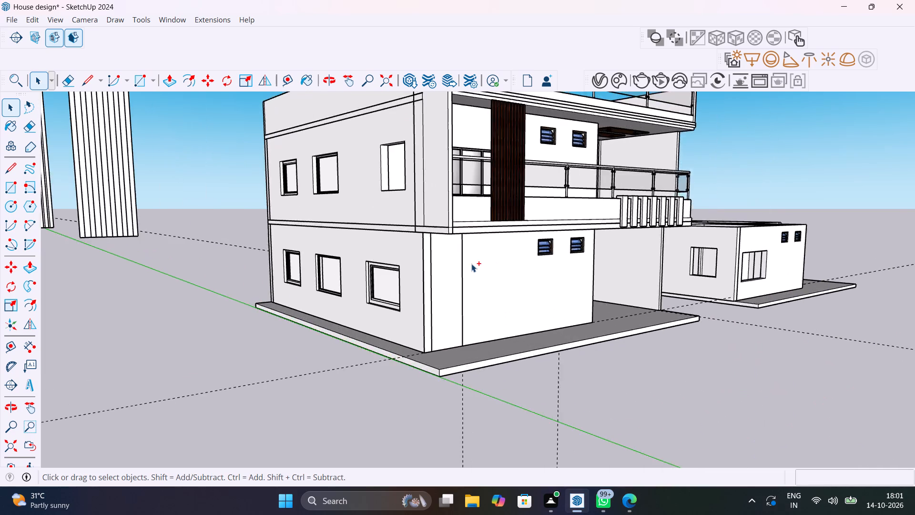
scroll(471, 264, "up", 6, "ctrl")
middle_click_drag(471, 264, 244, 246)
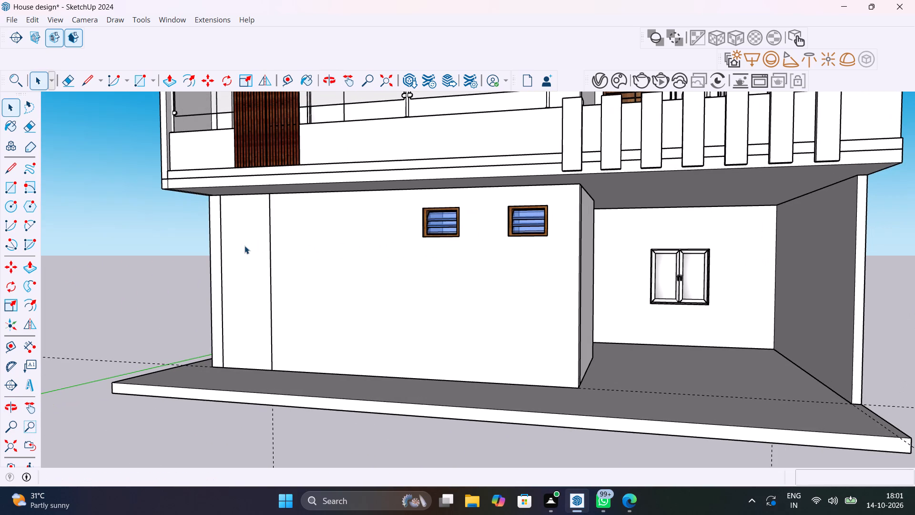
key("p")
left_click(244, 246)
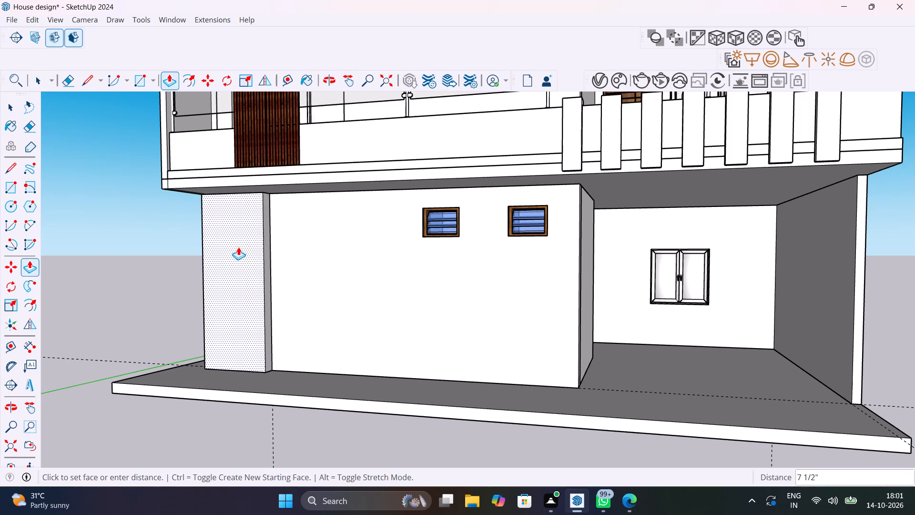
type("2\"")
key("Return")
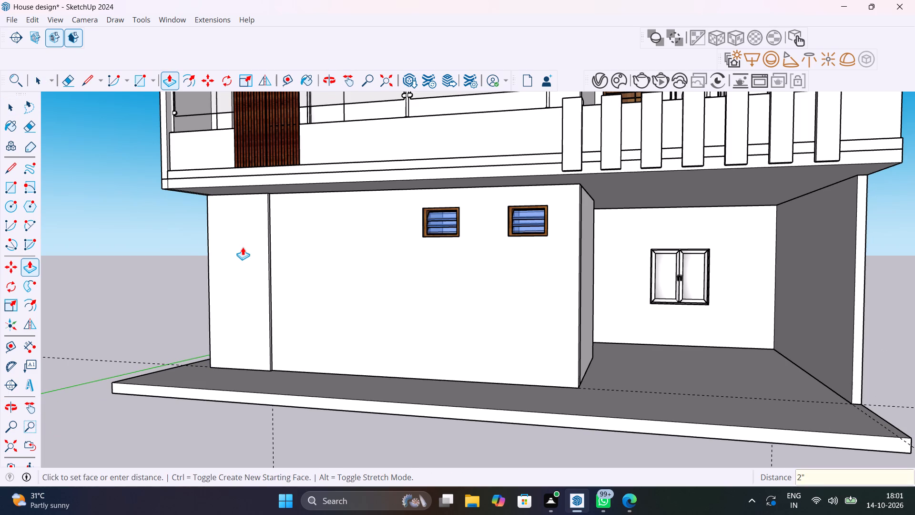
Select the whole 2" thick corner panel on the ground-floor front wall and make it a group.
key("space")
middle_click_drag(264, 252, 442, 281)
triple_click(442, 281)
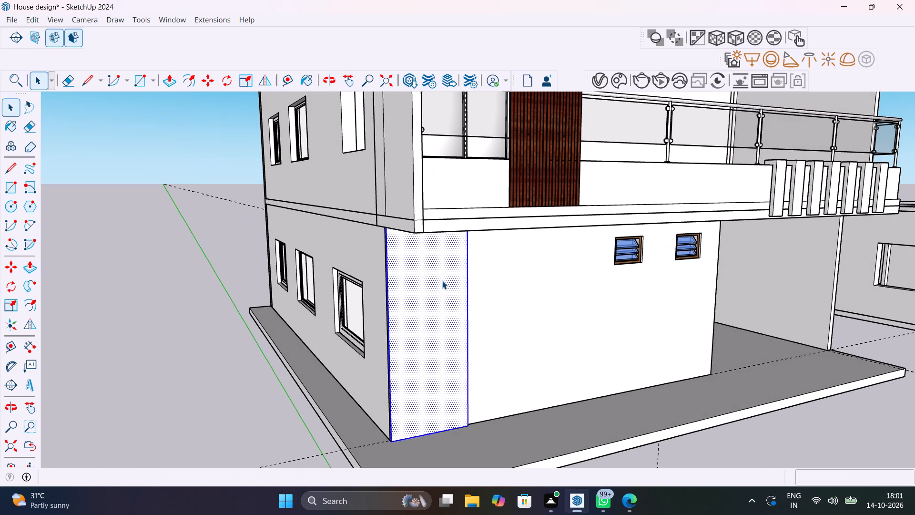
right_click(442, 281)
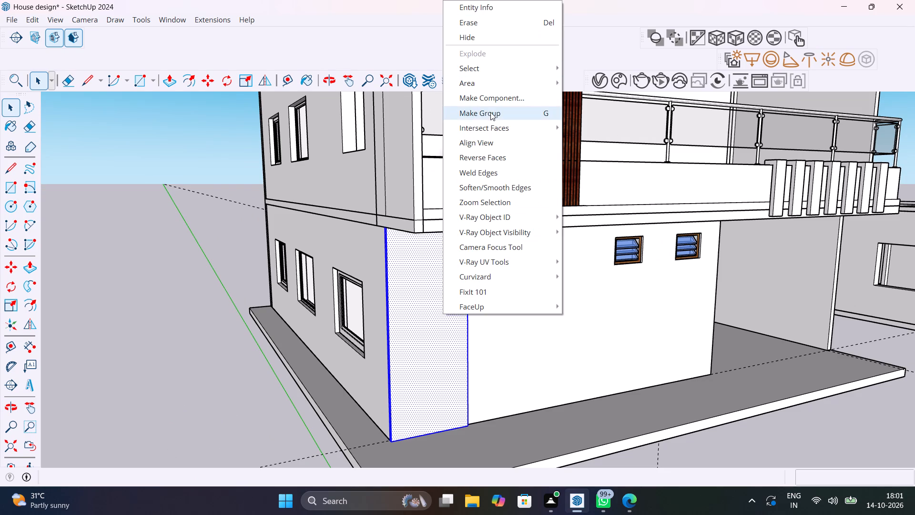
left_click(490, 112)
scroll(206, 232, "down", 6)
left_click(173, 263)
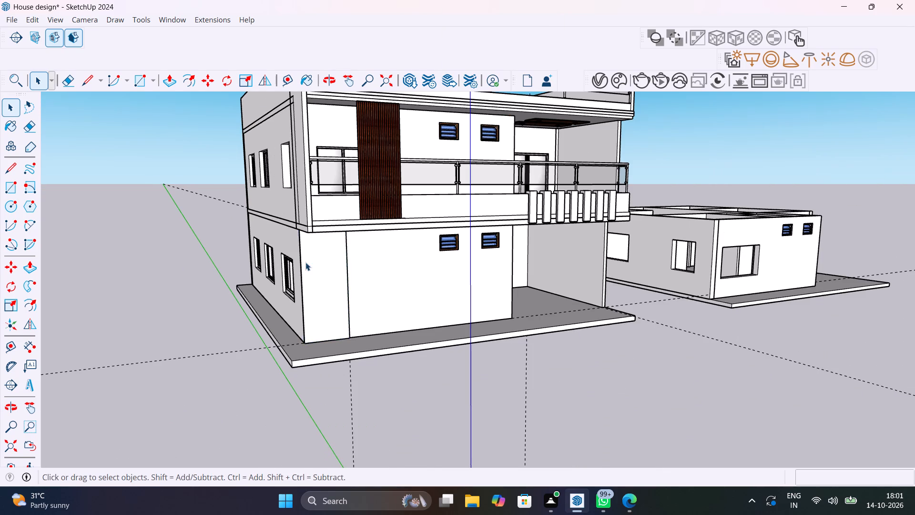
middle_click_drag(305, 262, 237, 325)
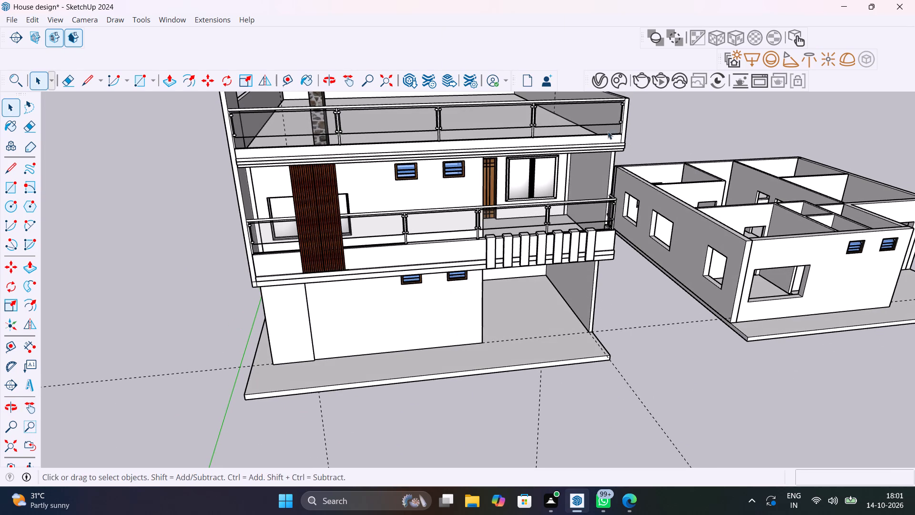
Open the corner panel group on the ground-floor front wall and apply the V-Ray material Stone C 250cm to its front face.
left_click(605, 77)
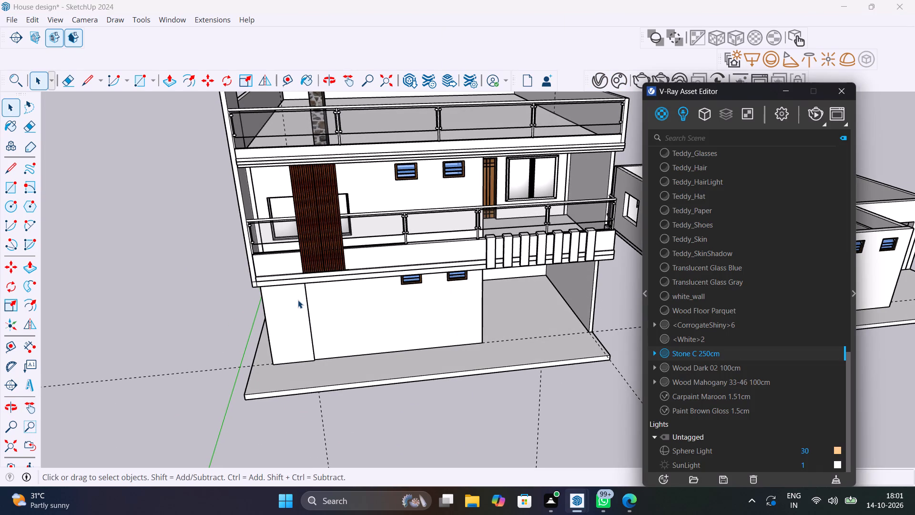
double_click(300, 307)
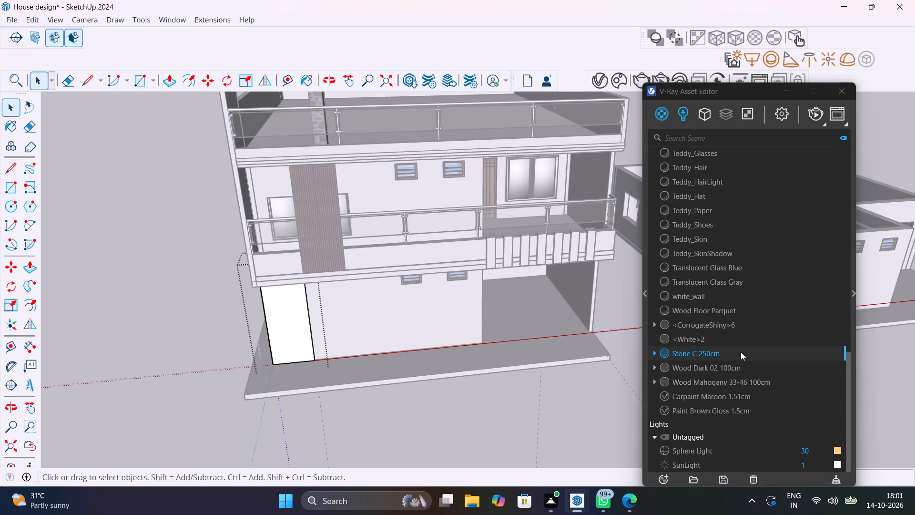
right_click(741, 352)
left_click(778, 219)
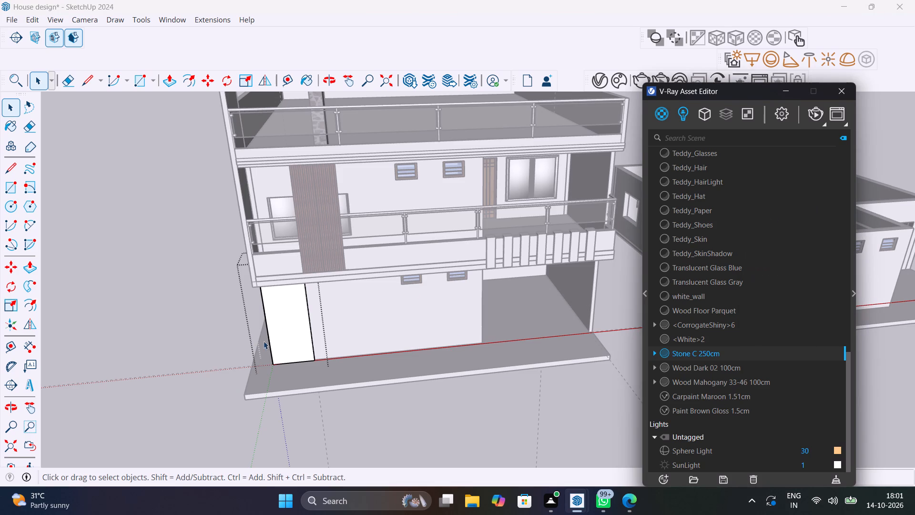
left_click(289, 325)
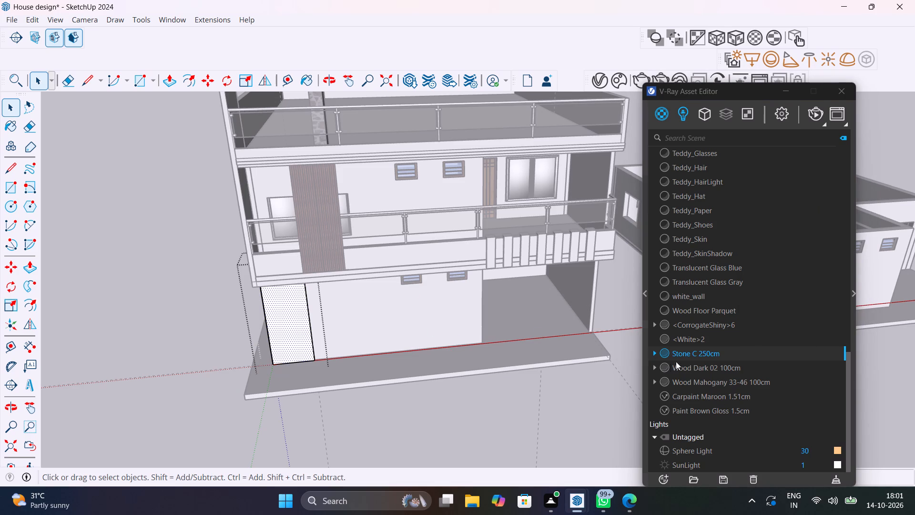
left_click(695, 354)
right_click(695, 354)
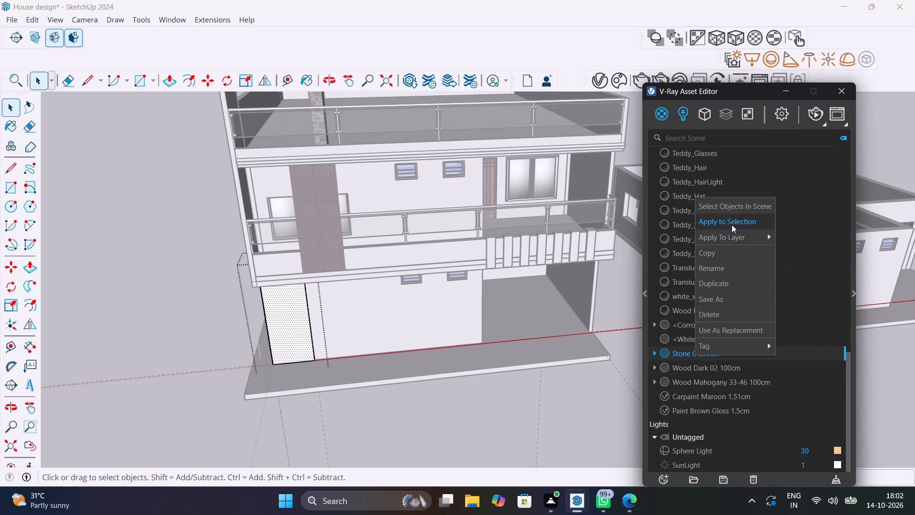
left_click(732, 225)
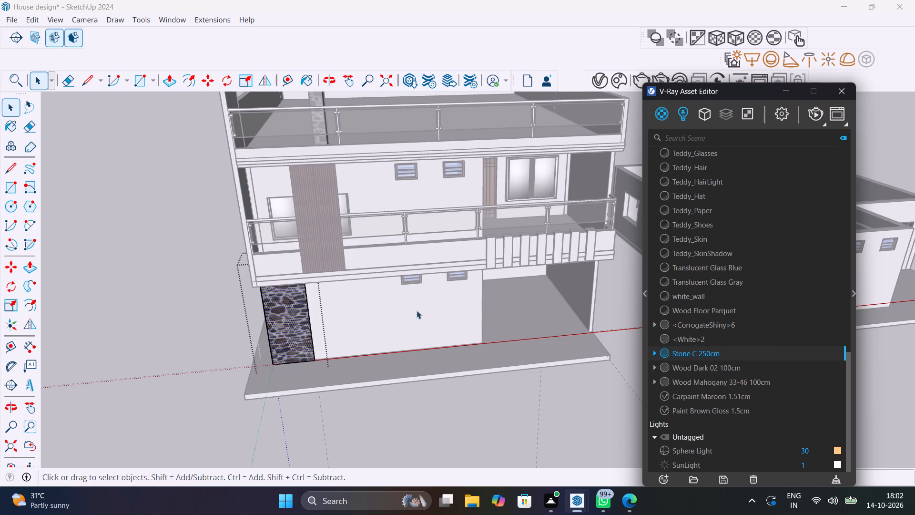
Apply Stone C 250cm to the panel's narrow outer side face at the house corner.
middle_click_drag(372, 325, 546, 268)
scroll(387, 274, "up", 5)
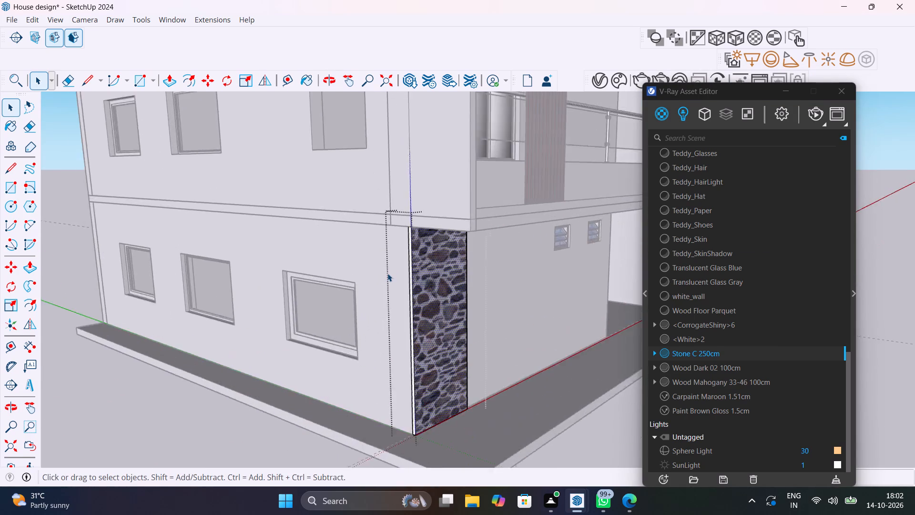
scroll(387, 273, "up", 4)
scroll(427, 264, "up", 10)
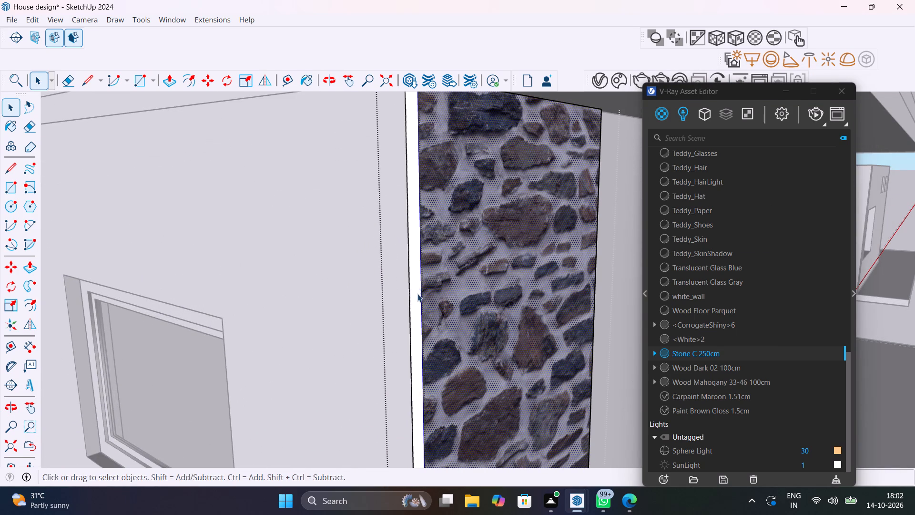
left_click(416, 298)
right_click(699, 353)
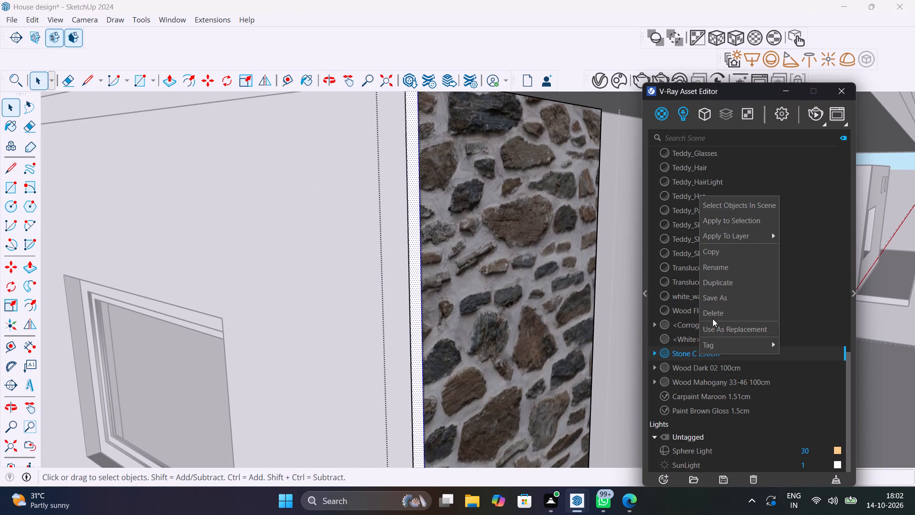
left_click(747, 219)
Apply Stone C 250cm to the panel's opposite narrow side face, then leave the group and close the V-Ray Asset Editor.
middle_click_drag(508, 293, 182, 298)
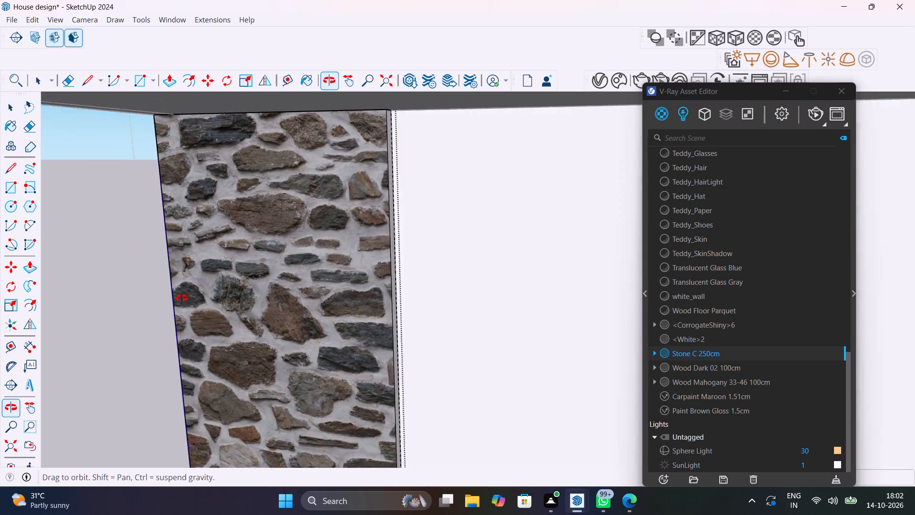
middle_click_drag(182, 298, 112, 298)
scroll(330, 278, "up", 9)
left_click(365, 276)
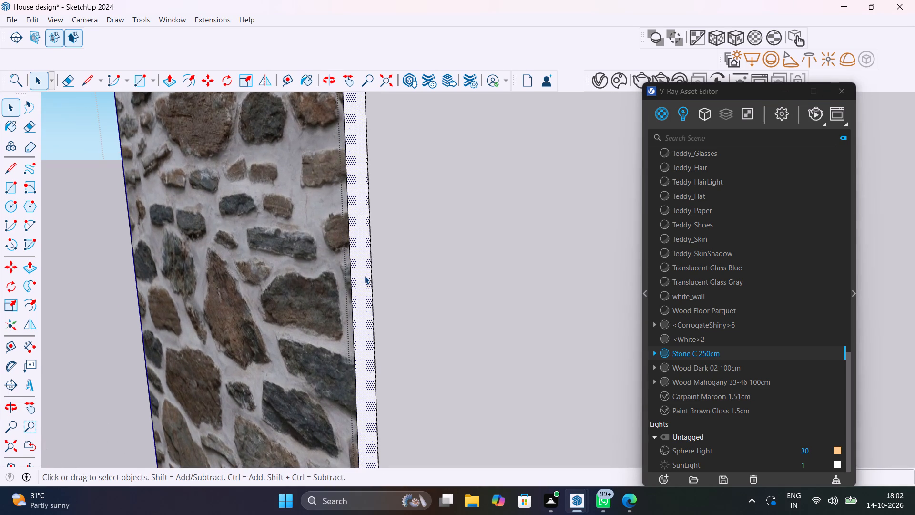
right_click(696, 352)
left_click(716, 222)
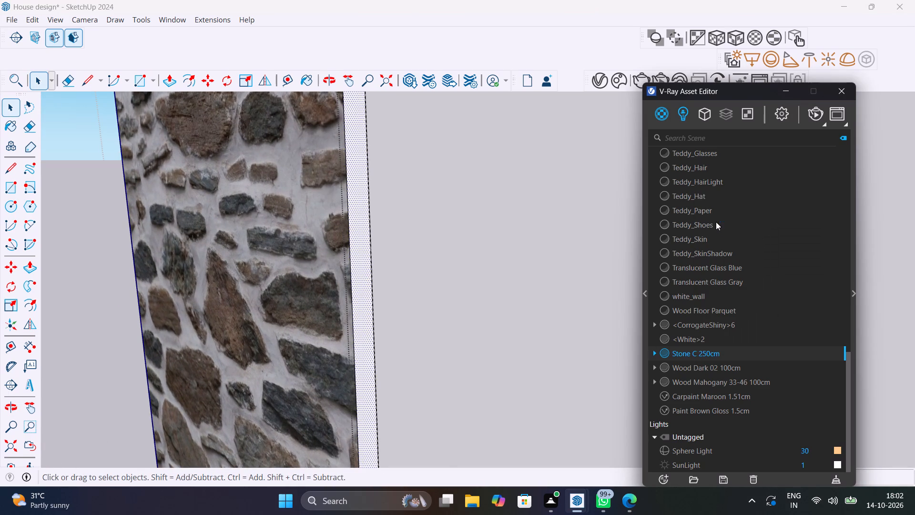
scroll(638, 268, "down", 14)
key("space")
left_click(258, 328)
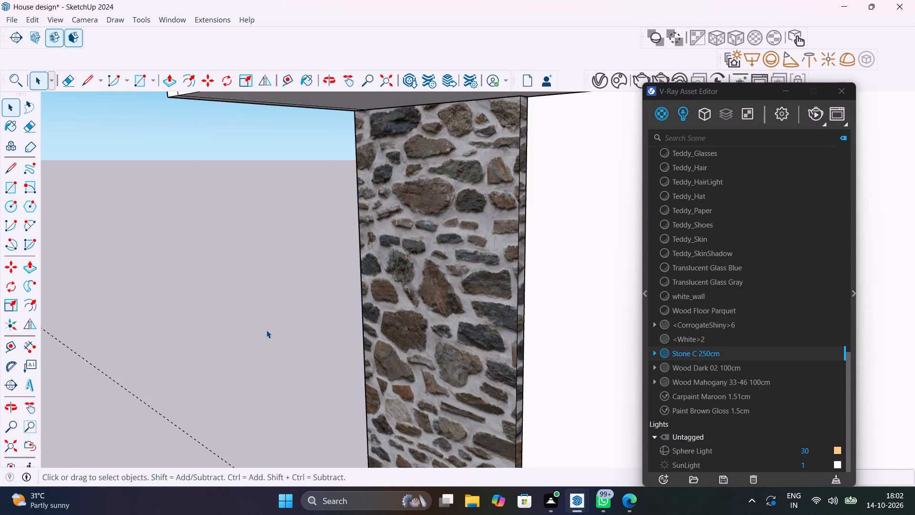
scroll(266, 330, "down", 7)
middle_click_drag(265, 330, 433, 282, "shift")
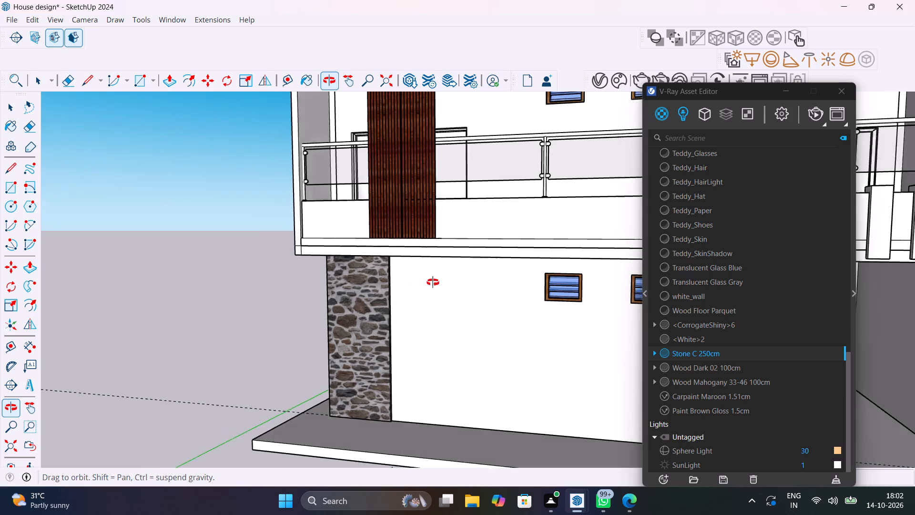
middle_click_drag(433, 282, 438, 282, "shift")
left_click(846, 95)
Place a guide line on the base slab 3' inward from its front edge, parallel to the front wall.
scroll(530, 301, "down", 6)
middle_click_drag(519, 312, 417, 282, "shift")
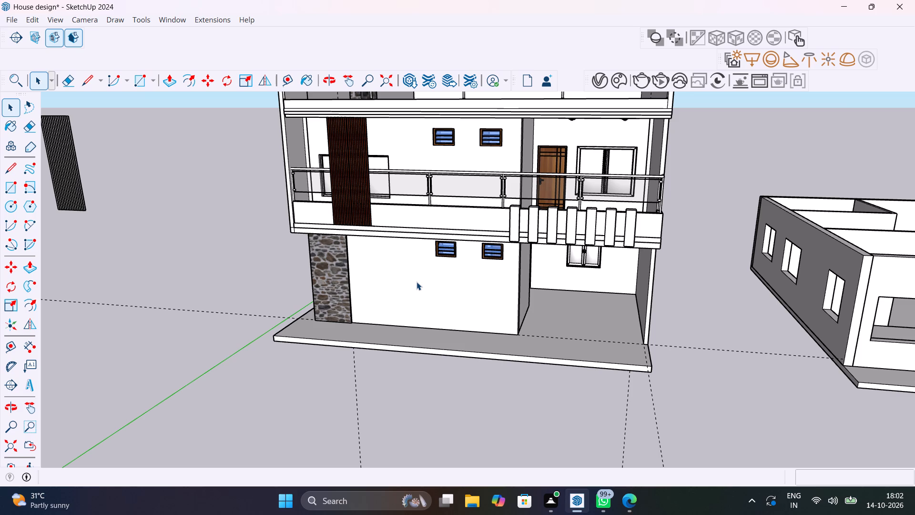
scroll(309, 330, "up", 8)
middle_click_drag(337, 349, 402, 374)
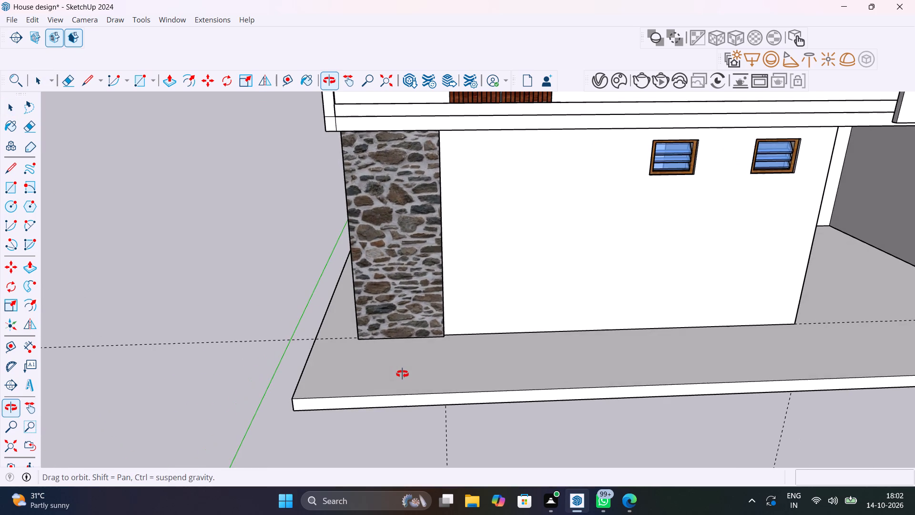
middle_click_drag(402, 374, 433, 320)
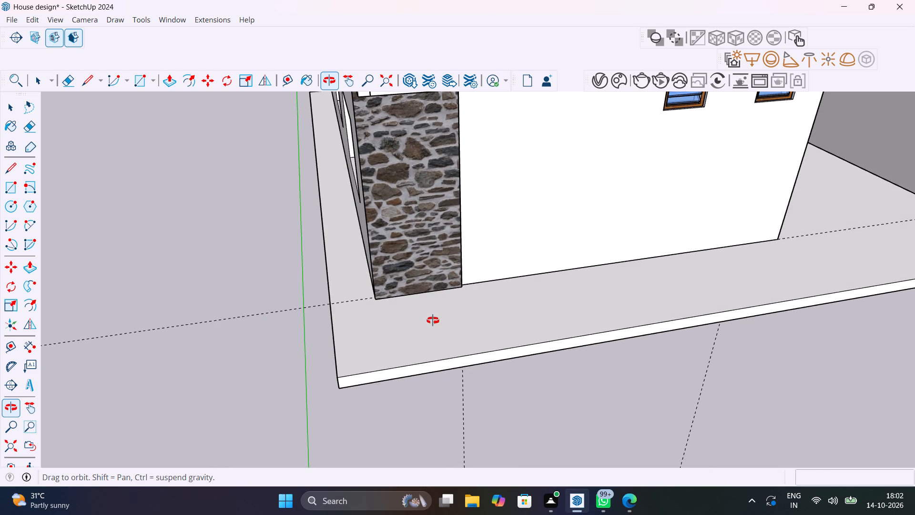
middle_click_drag(433, 320, 432, 289)
middle_click_drag(432, 289, 559, 291)
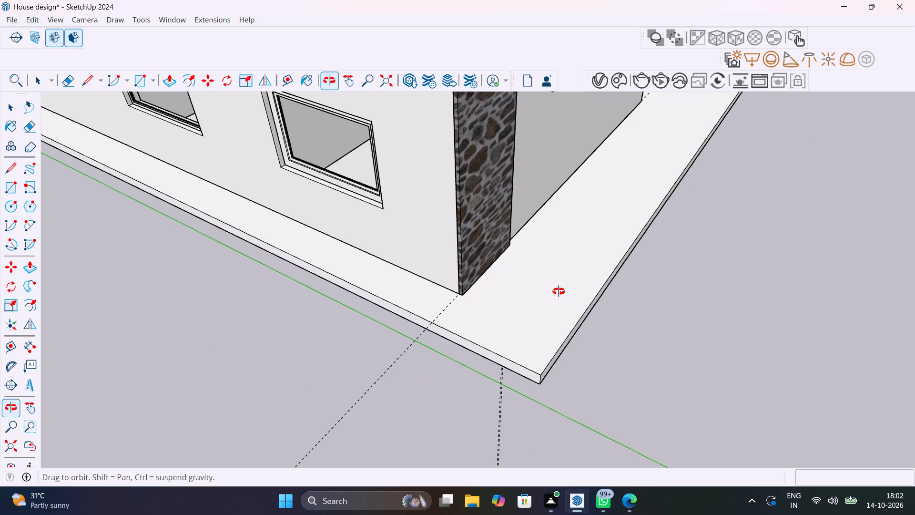
middle_click_drag(559, 291, 556, 299)
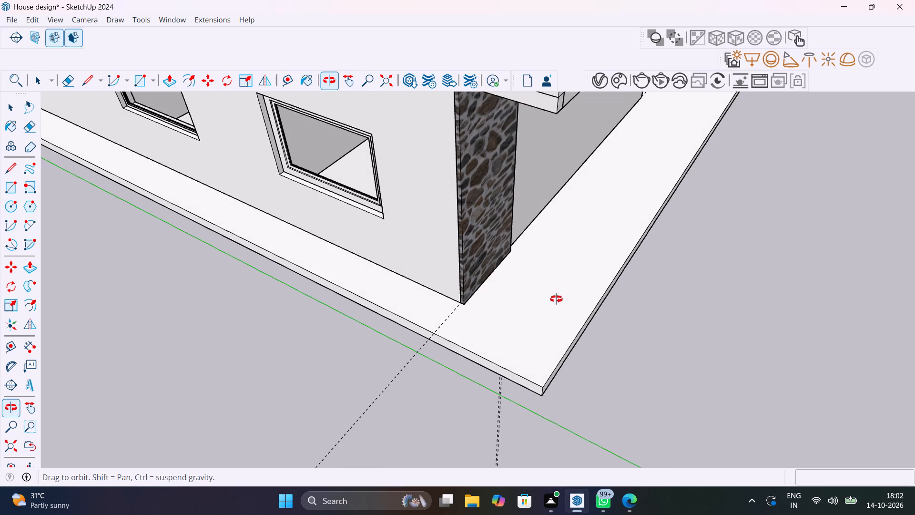
middle_click_drag(556, 299, 493, 293)
scroll(524, 319, "up", 4)
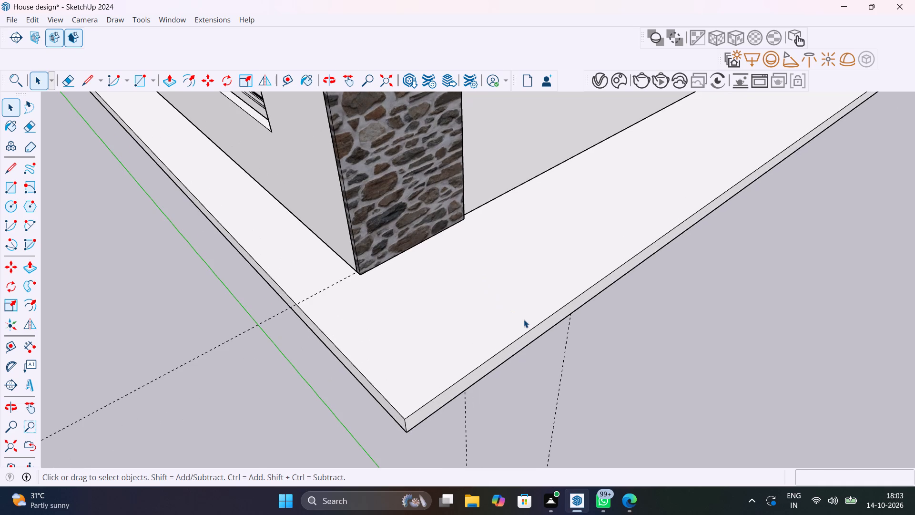
key("t")
left_click(526, 330)
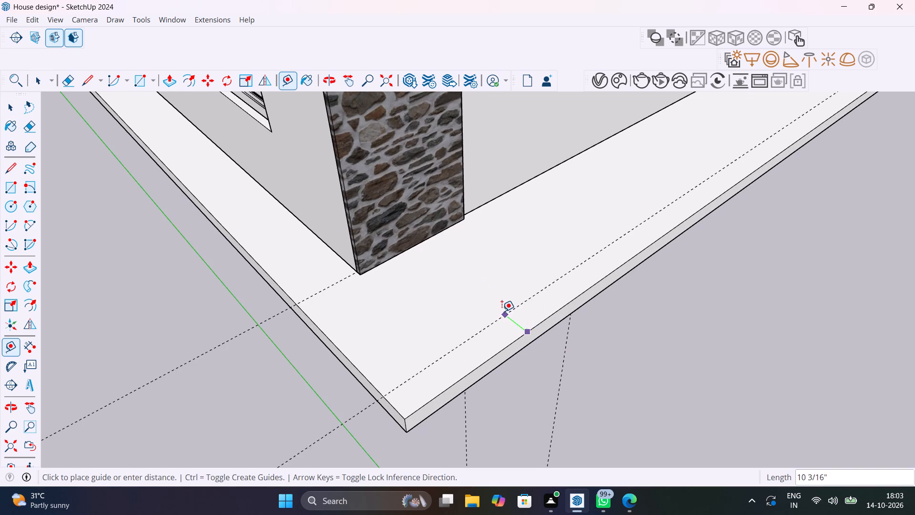
scroll(498, 307, "down", 6)
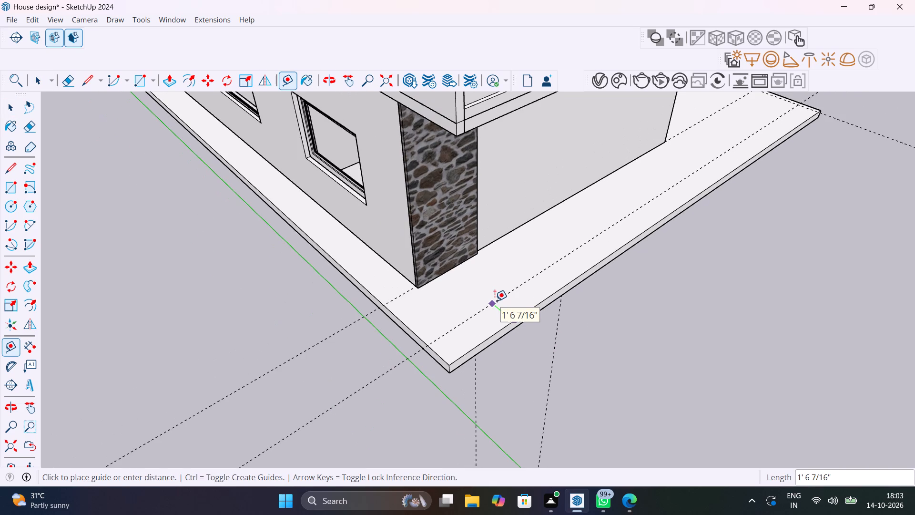
type("3'")
key("Return")
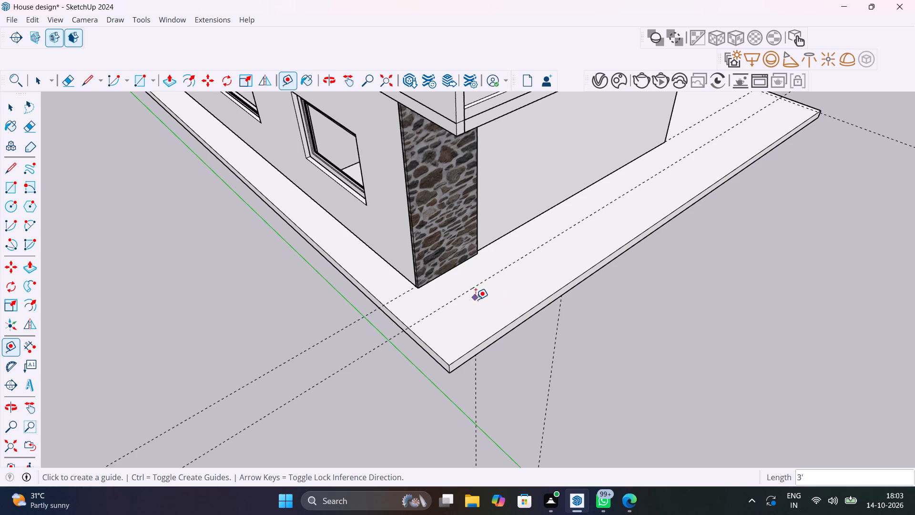
Open the base slab group, extend its front face outward by 1' with Push/Pull, and leave the group.
scroll(476, 299, "down", 2)
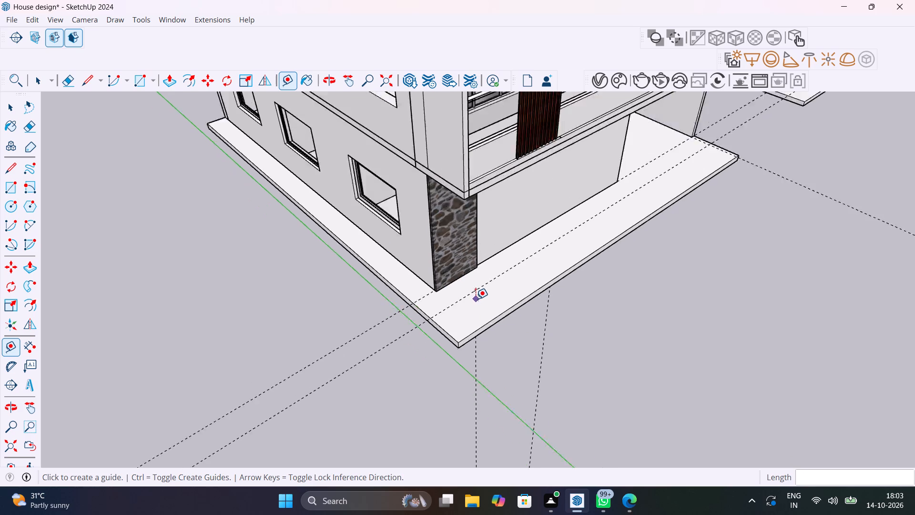
scroll(476, 299, "down", 9)
middle_click_drag(476, 299, 474, 224)
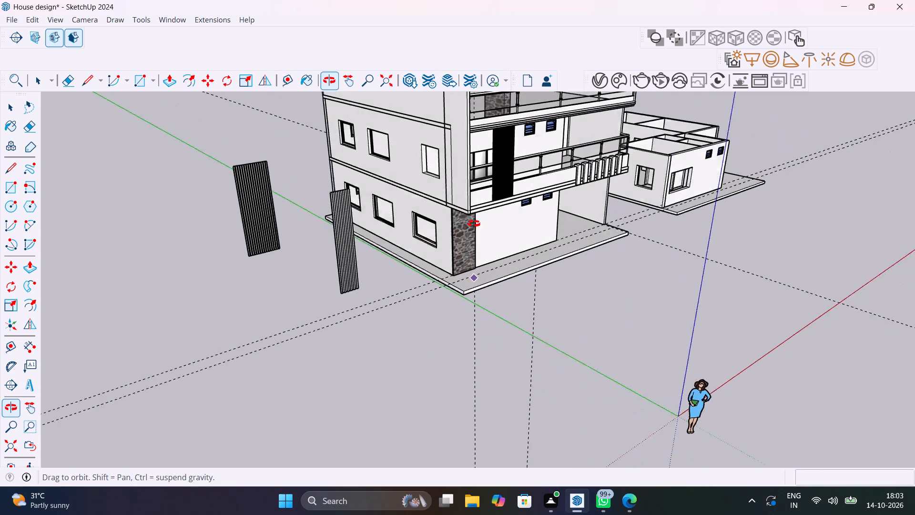
middle_click_drag(474, 224, 482, 224)
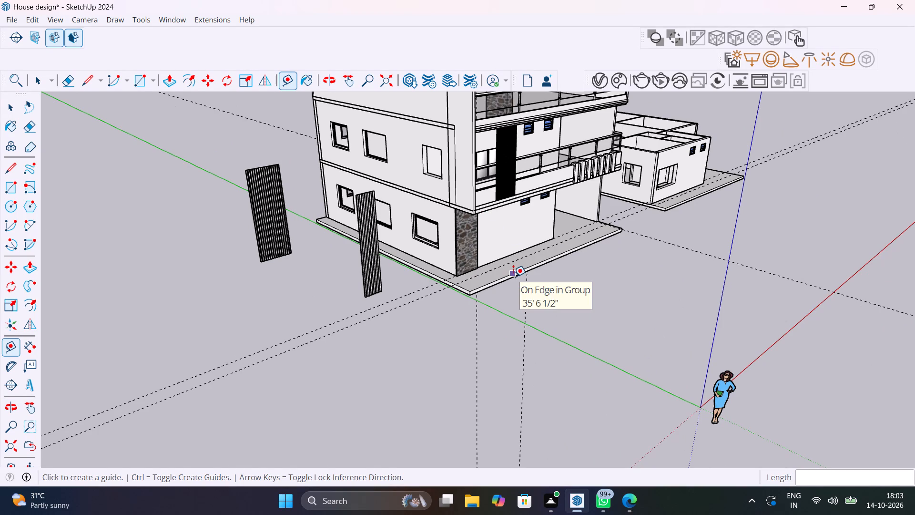
scroll(457, 261, "down", 3)
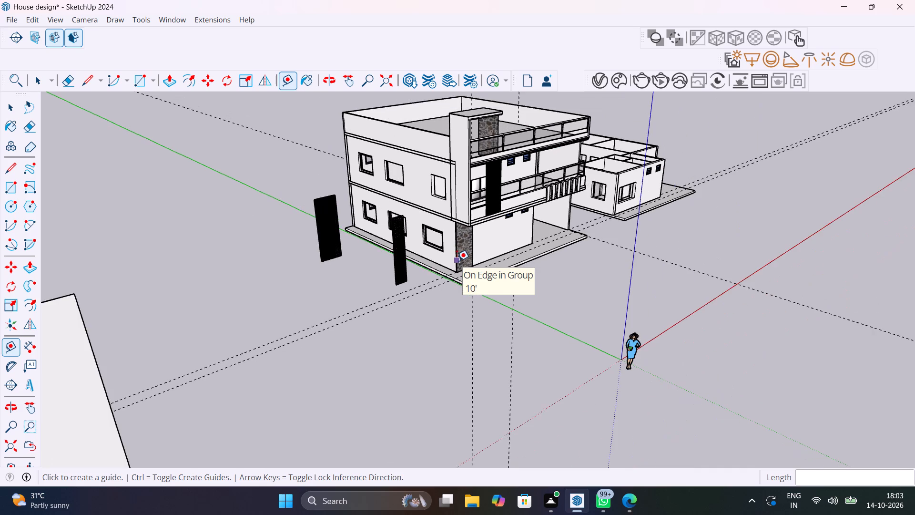
scroll(484, 292, "up", 9)
middle_click_drag(484, 292, 527, 328)
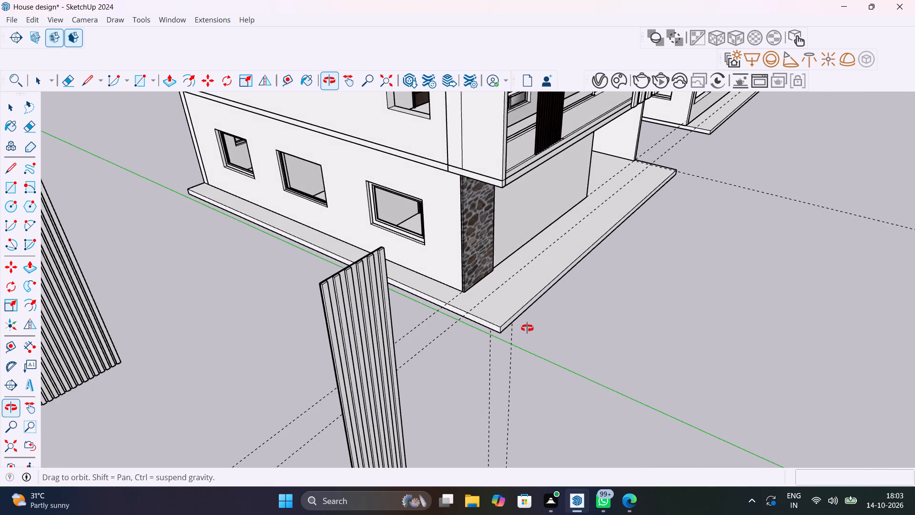
middle_click_drag(527, 328, 471, 325)
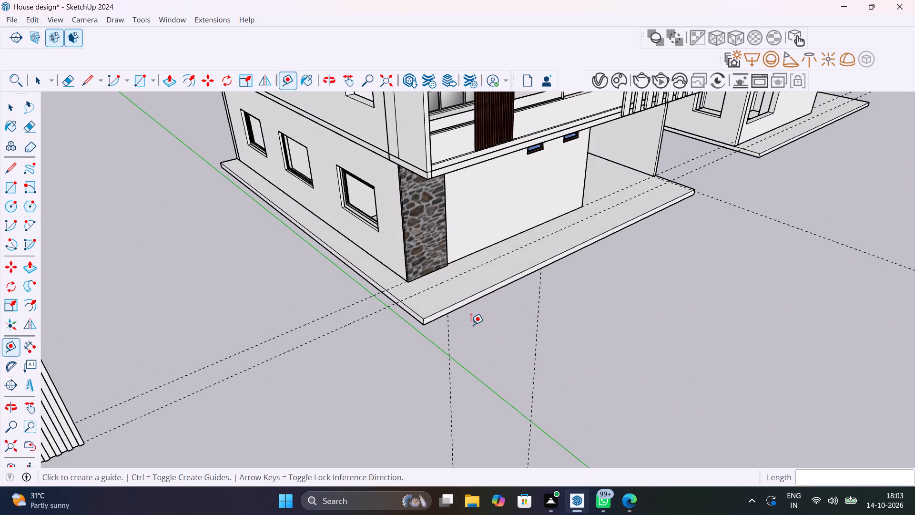
key("space")
scroll(448, 306, "up", 4)
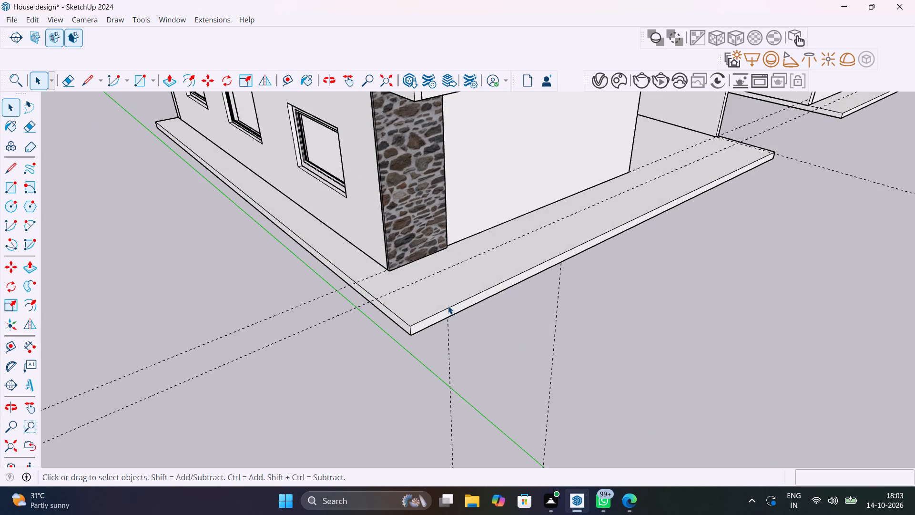
triple_click(451, 311)
left_click(451, 311)
left_click(451, 311)
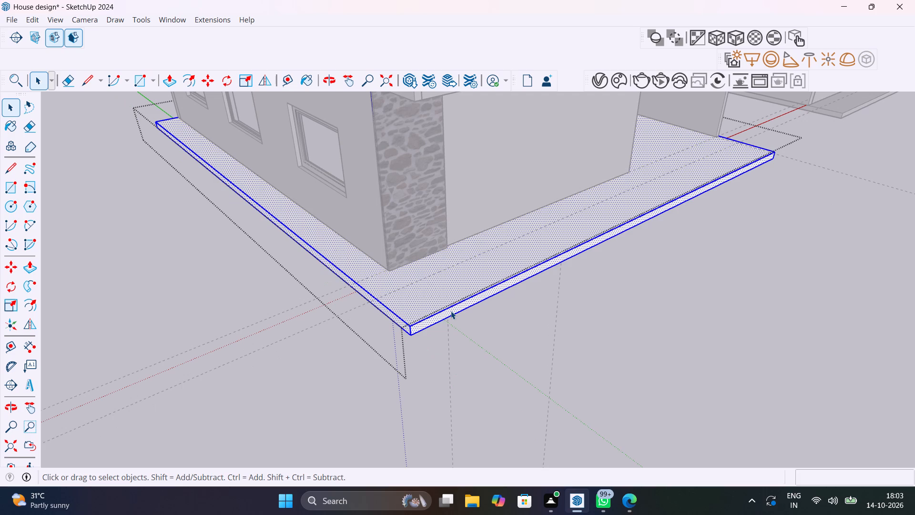
left_click(451, 313)
key("p")
left_click(451, 313)
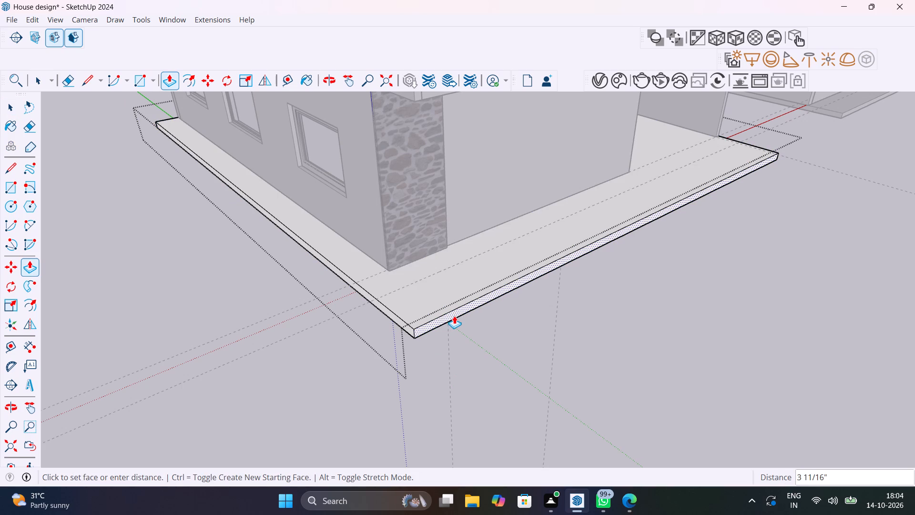
type("1'")
key("Return")
key("space")
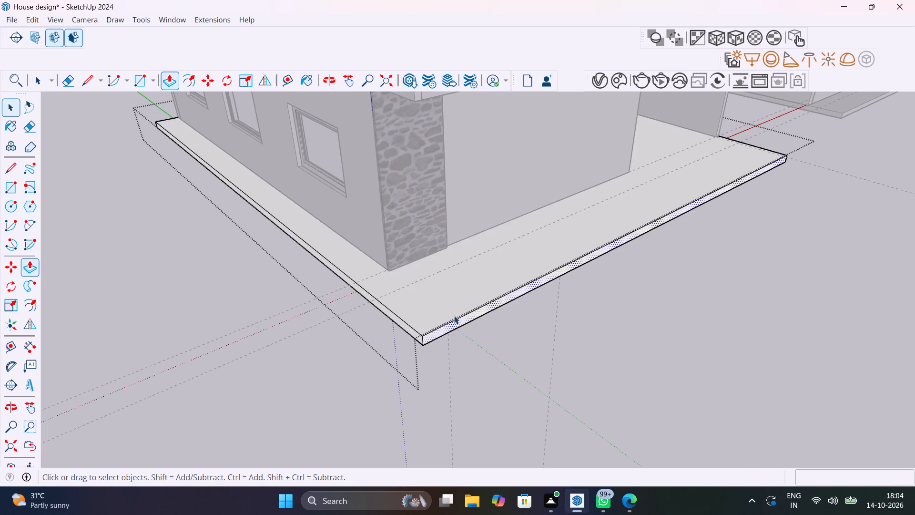
left_click(505, 333)
left_click(712, 351)
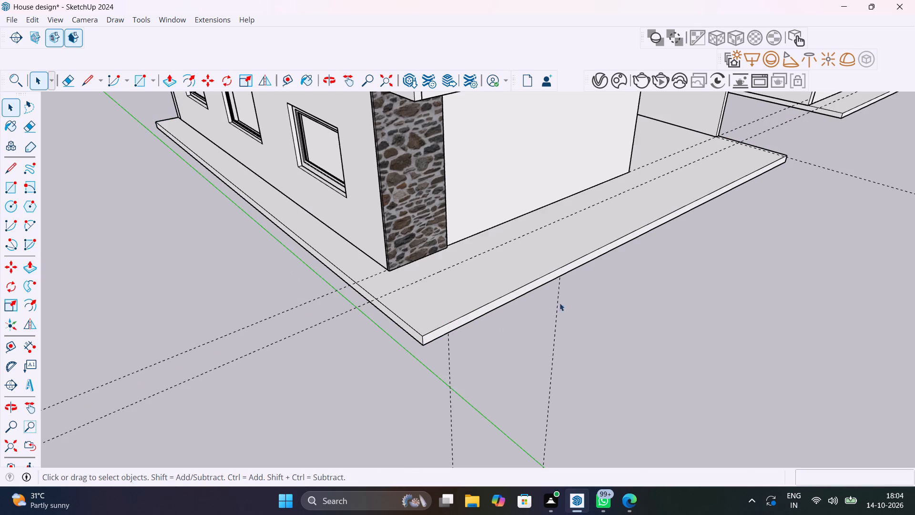
Place a guide line 3' inward from the extended base slab's front edge and delete the previous guide nearer the wall.
scroll(523, 301, "up", 8)
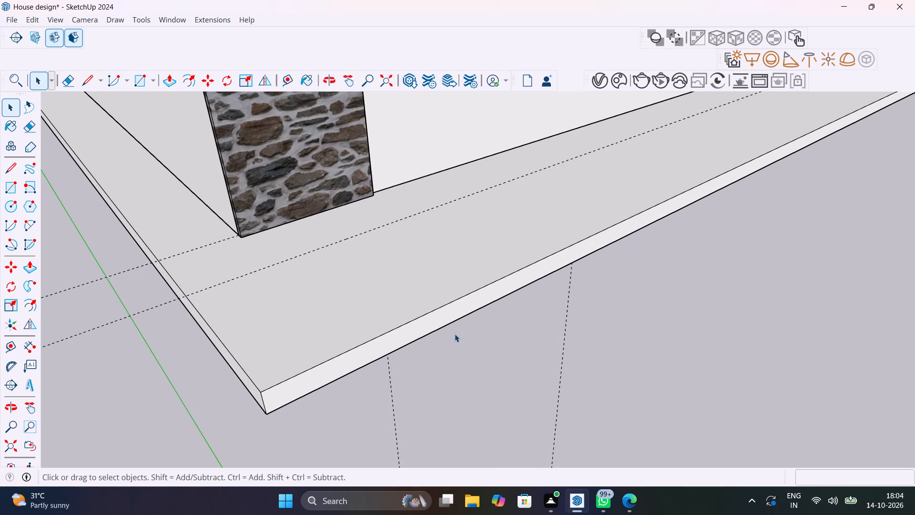
key("t")
left_click(441, 309)
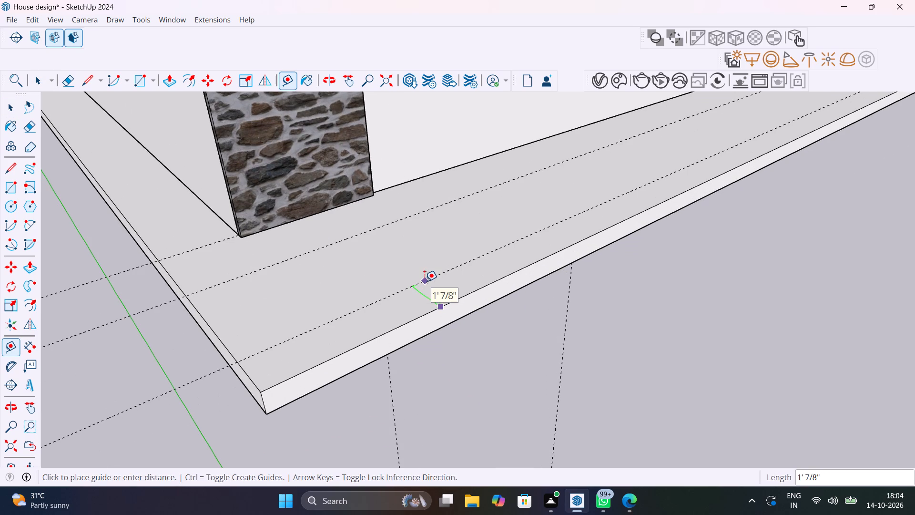
type("3'")
key("Return")
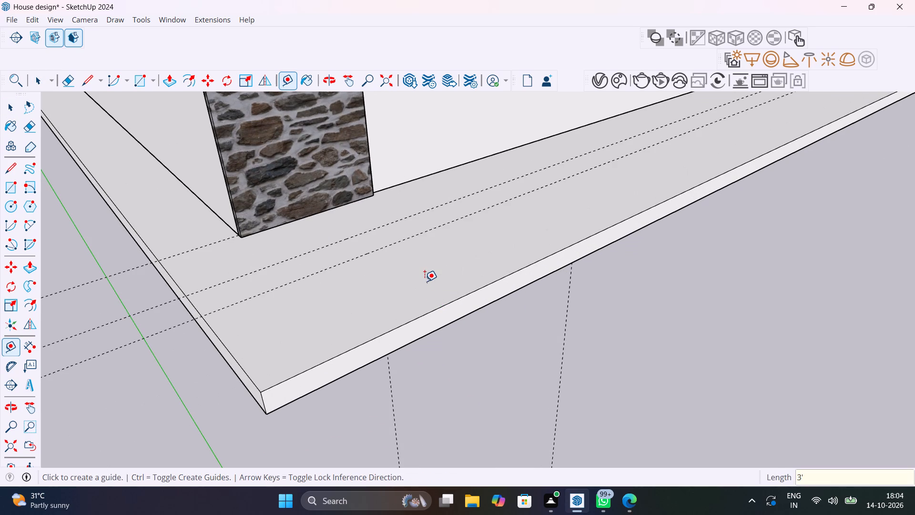
key("space")
left_click(433, 210)
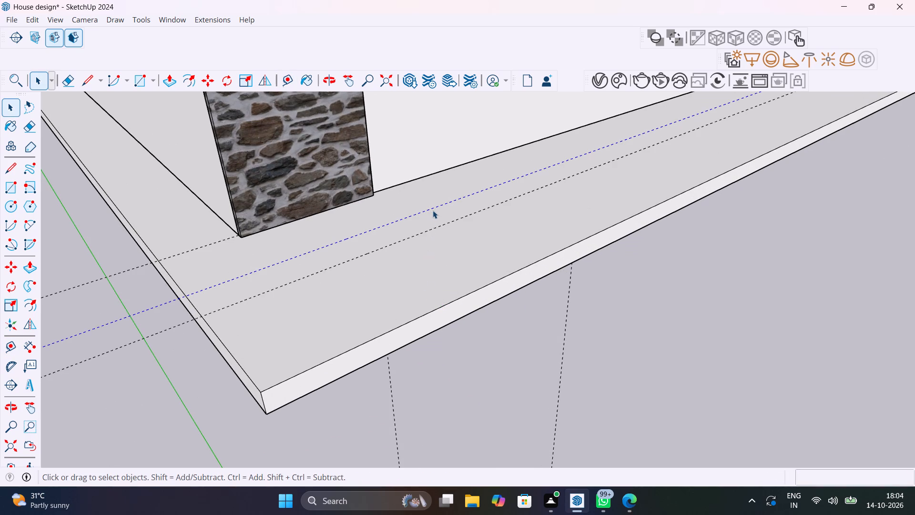
key("Delete")
Place a guide line 11' 11" from the base of the carport's side wall, parallel to it, through the front wall's end corner.
scroll(433, 210, "down", 13)
middle_click_drag(443, 232, 482, 272)
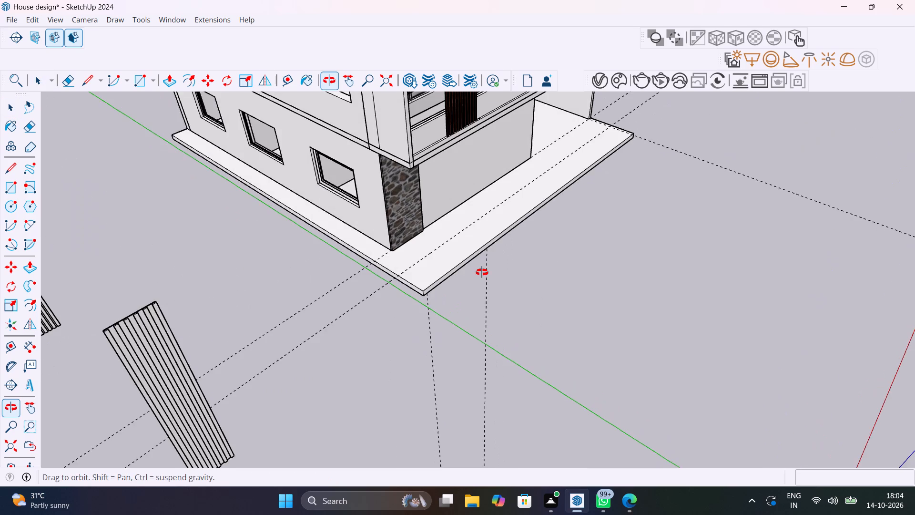
middle_click_drag(482, 272, 433, 284)
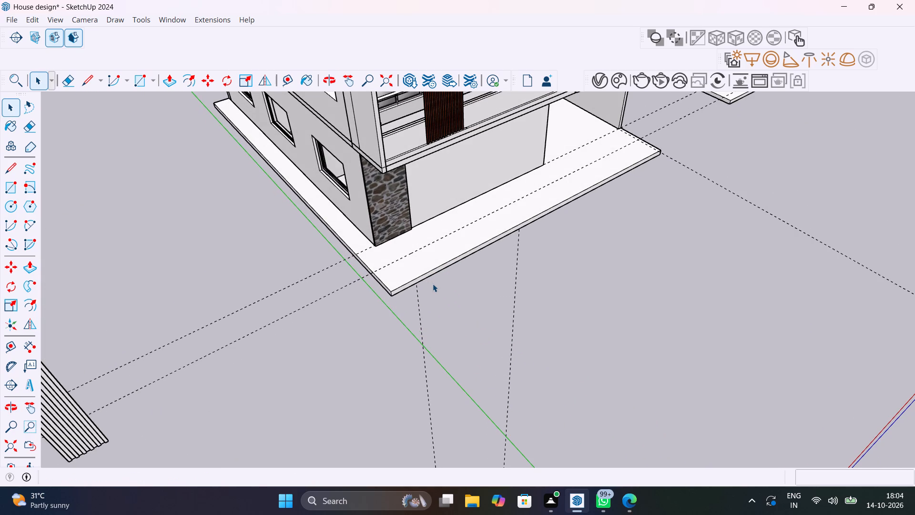
middle_click_drag(417, 272, 339, 265)
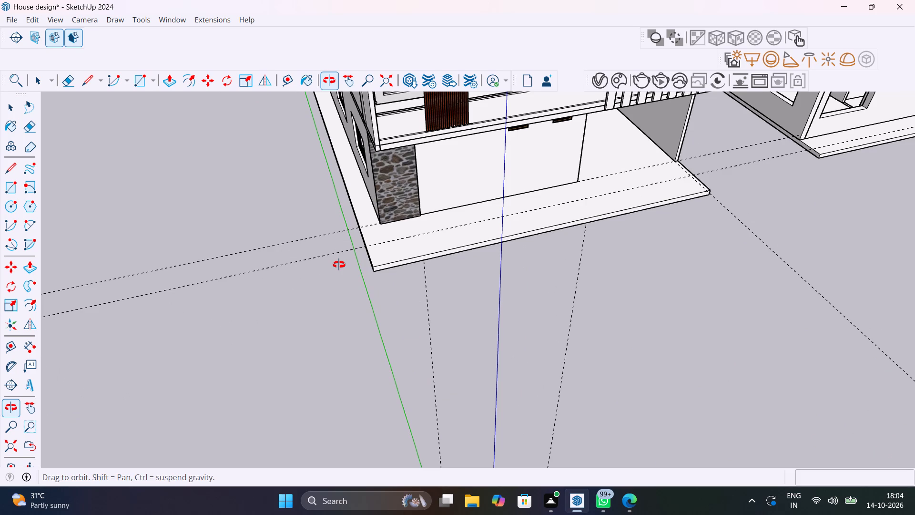
middle_click_drag(339, 265, 480, 279)
scroll(434, 263, "up", 9)
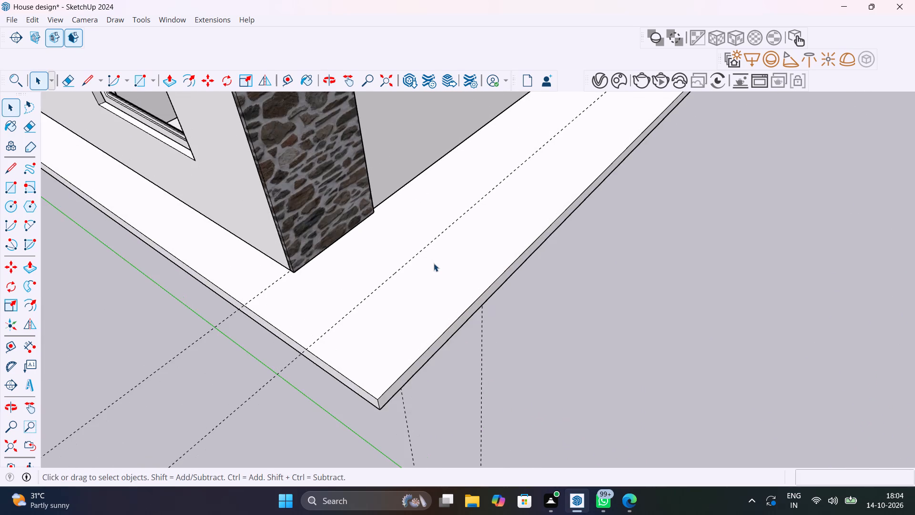
middle_click_drag(433, 267, 549, 208)
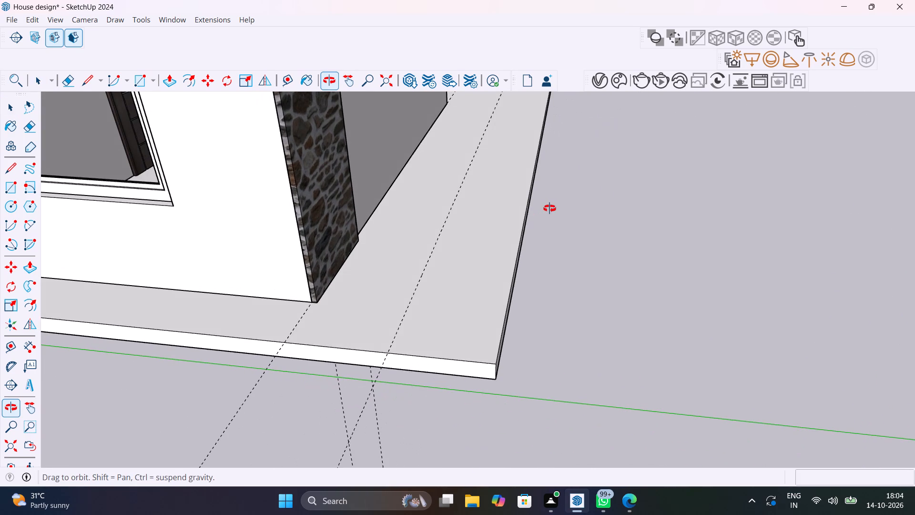
middle_click_drag(549, 208, 550, 233)
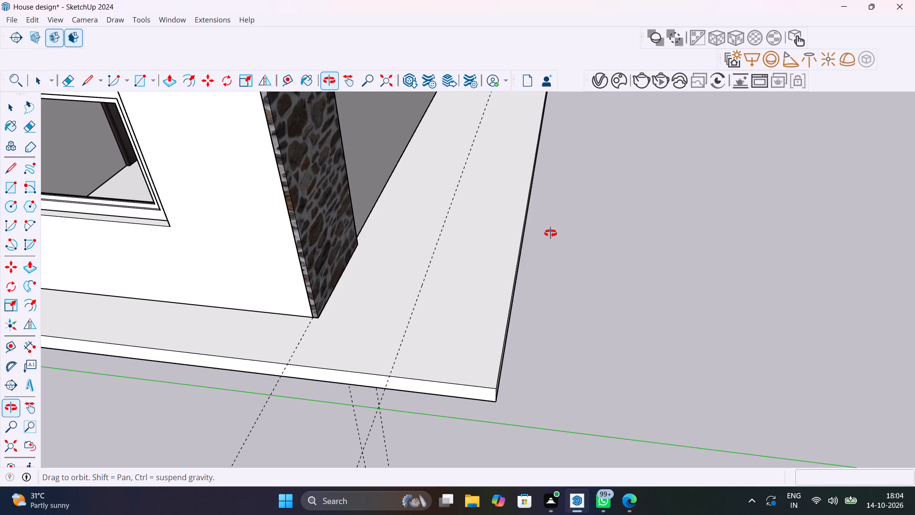
middle_click_drag(550, 233, 357, 236)
scroll(412, 263, "down", 7)
middle_click_drag(412, 264, 205, 328)
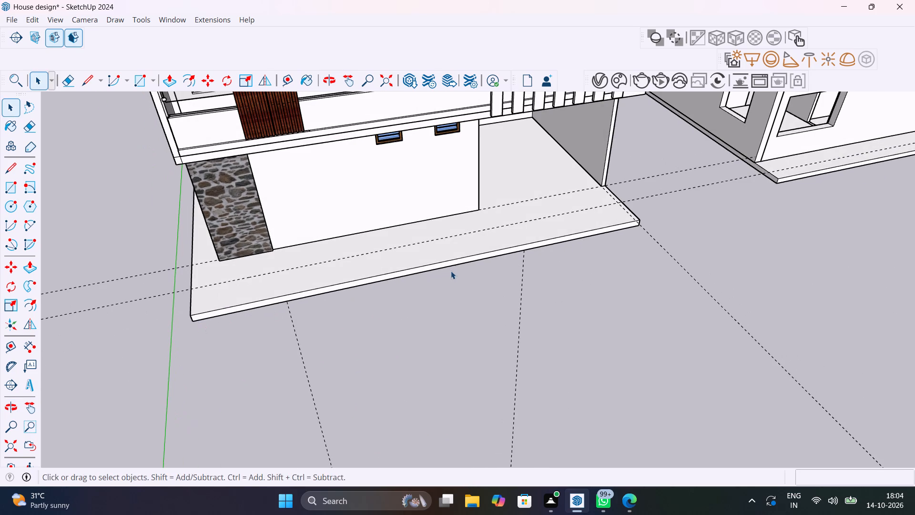
middle_click_drag(451, 270, 341, 342)
scroll(428, 278, "up", 3)
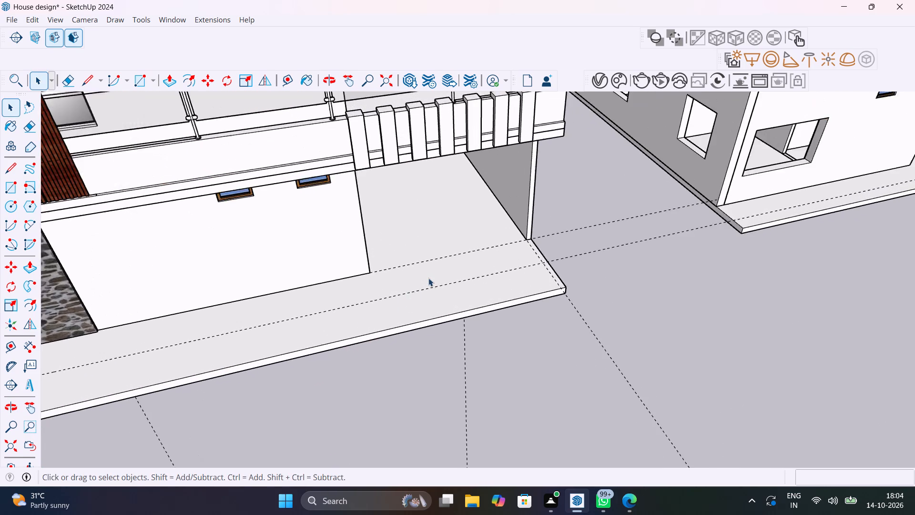
key("t")
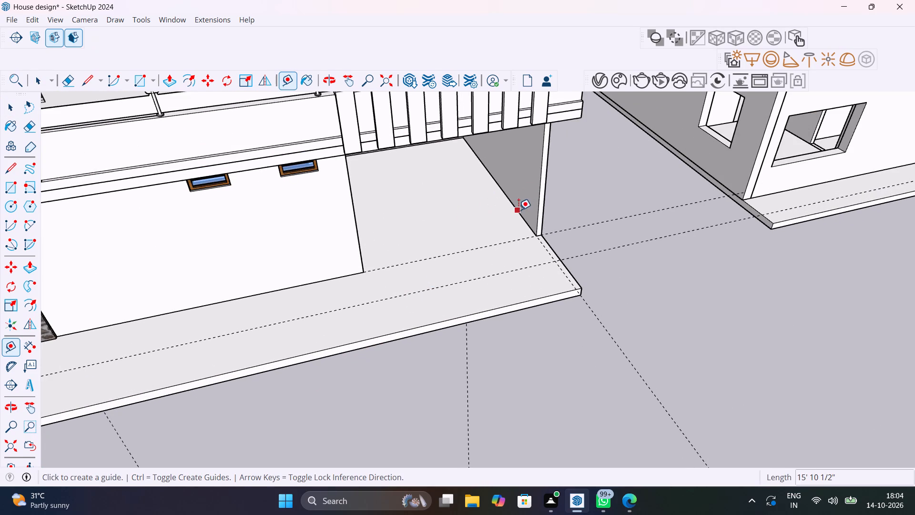
left_click(518, 210)
left_click(361, 275)
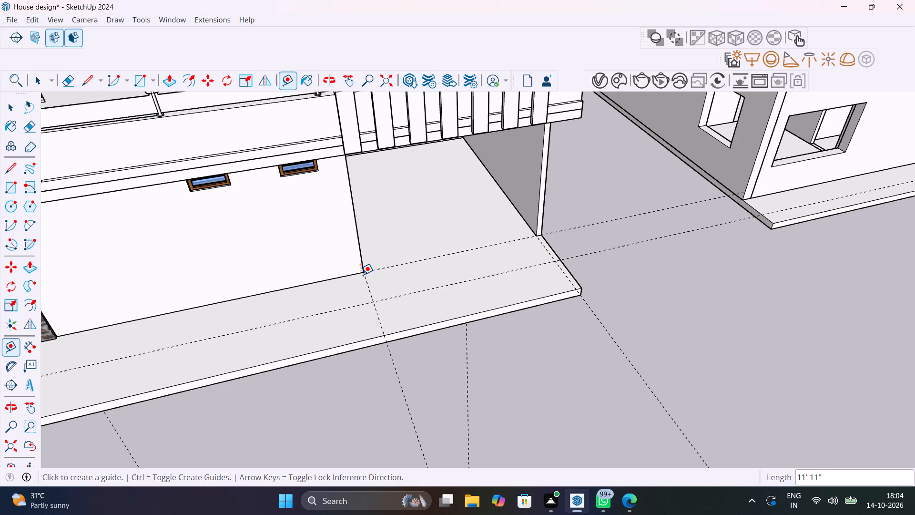
Draw a 23' 3" by 3' rectangle on the slab from the guide intersection to the front corner on the stone panel side.
scroll(386, 283, "down", 4)
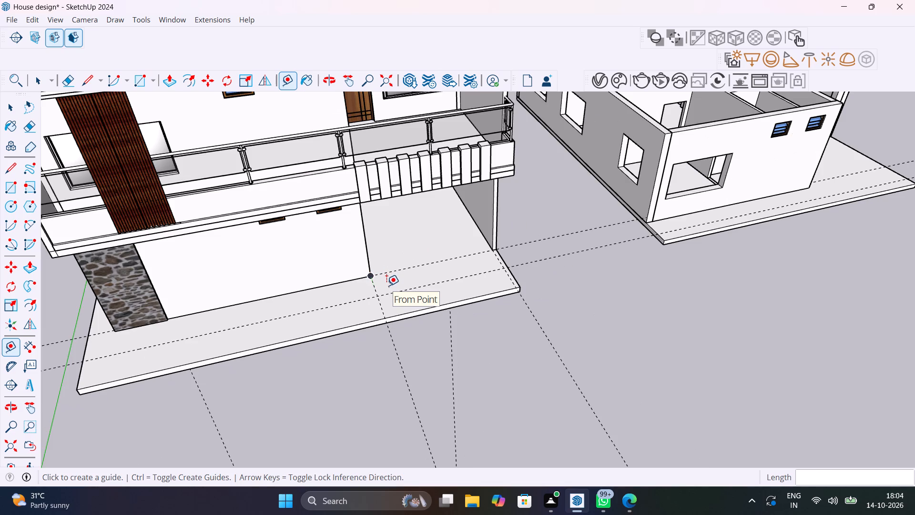
middle_click_drag(386, 286, 544, 258)
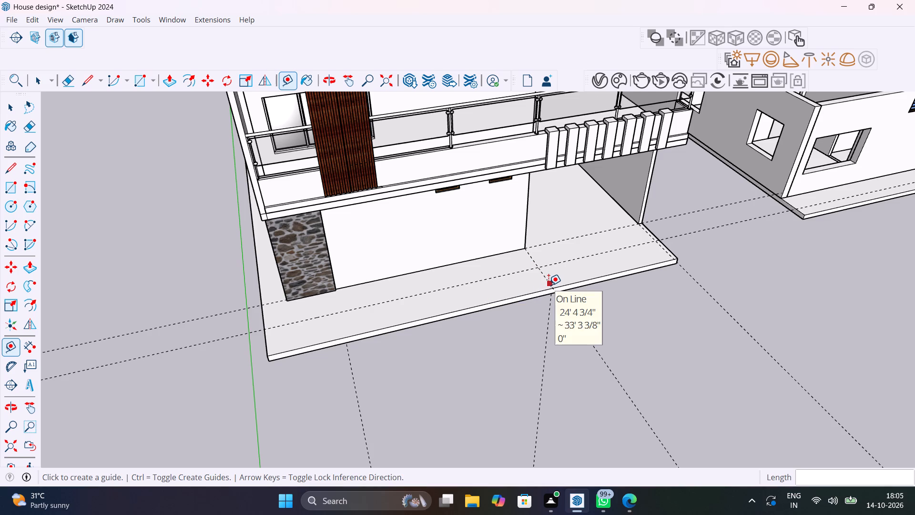
key("r")
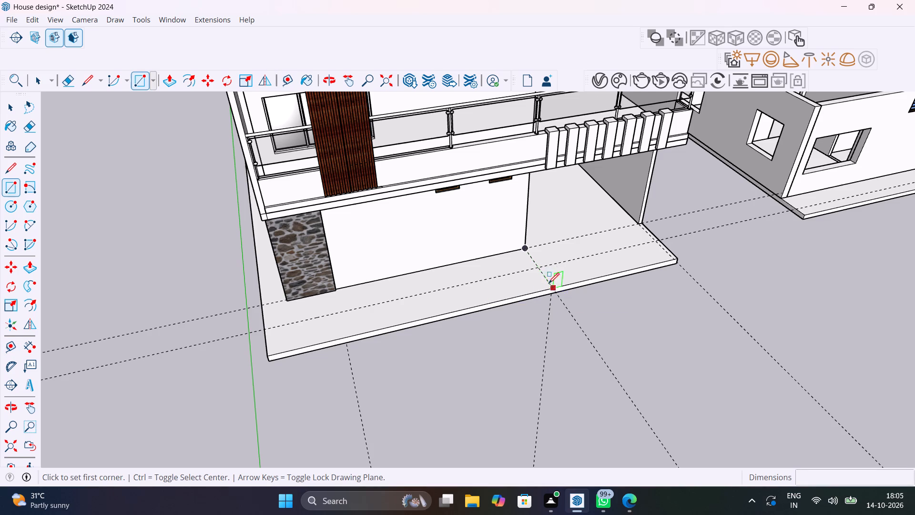
left_click(539, 267)
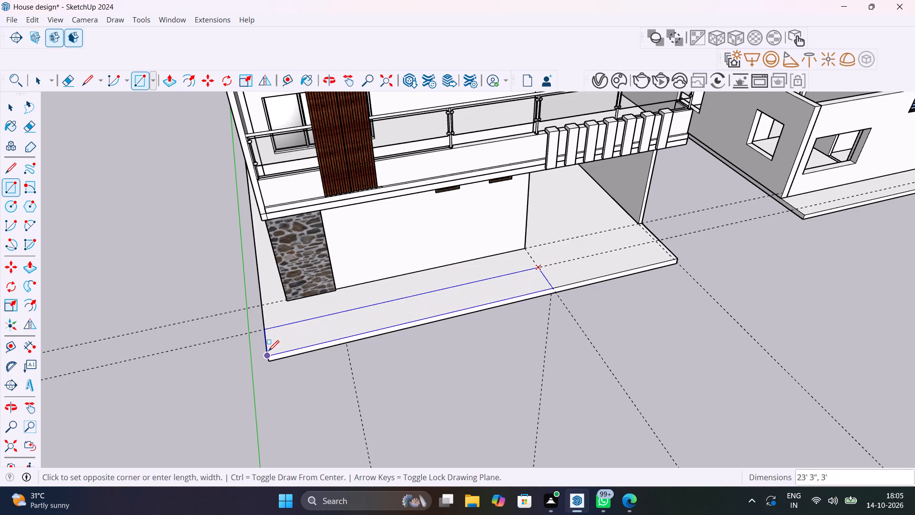
left_click(268, 353)
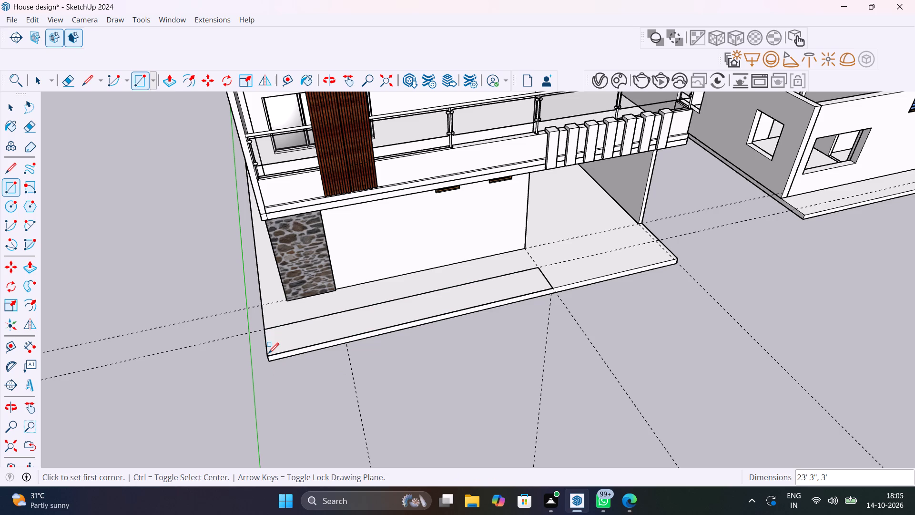
Raise the rectangle along the slab's front edge by 4' with Push/Pull.
key("space")
left_click(330, 331)
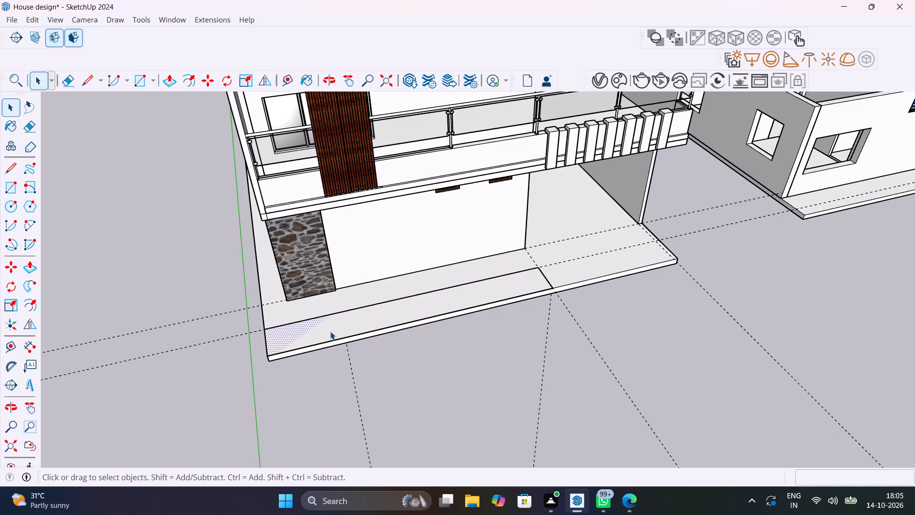
key("p")
left_click(330, 331)
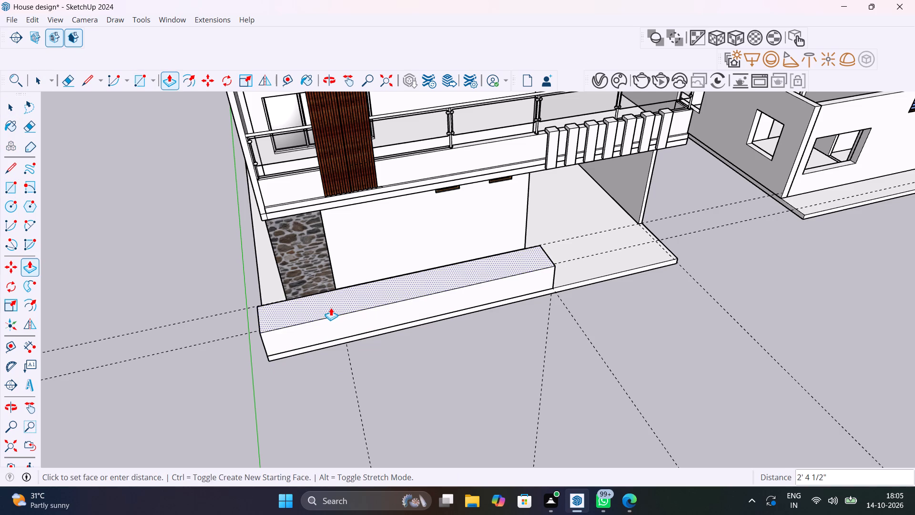
type("4'")
key("Return")
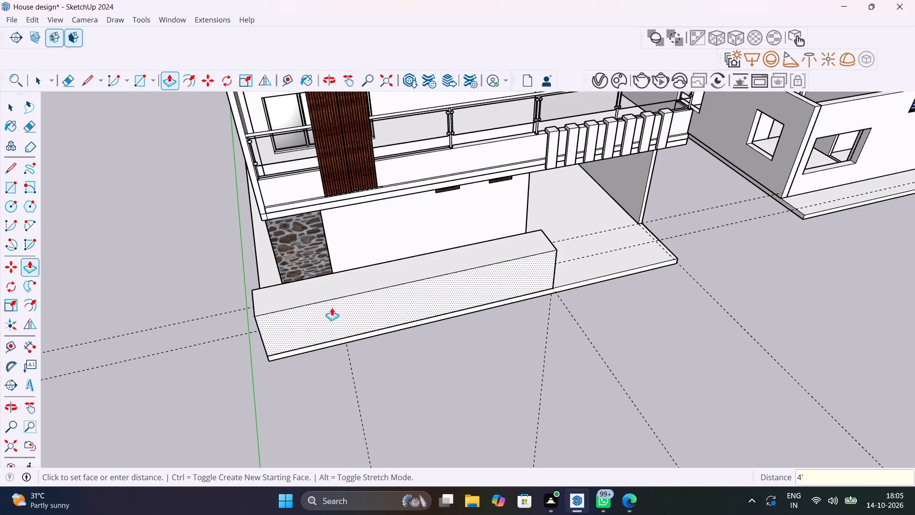
middle_click_drag(332, 307, 358, 205)
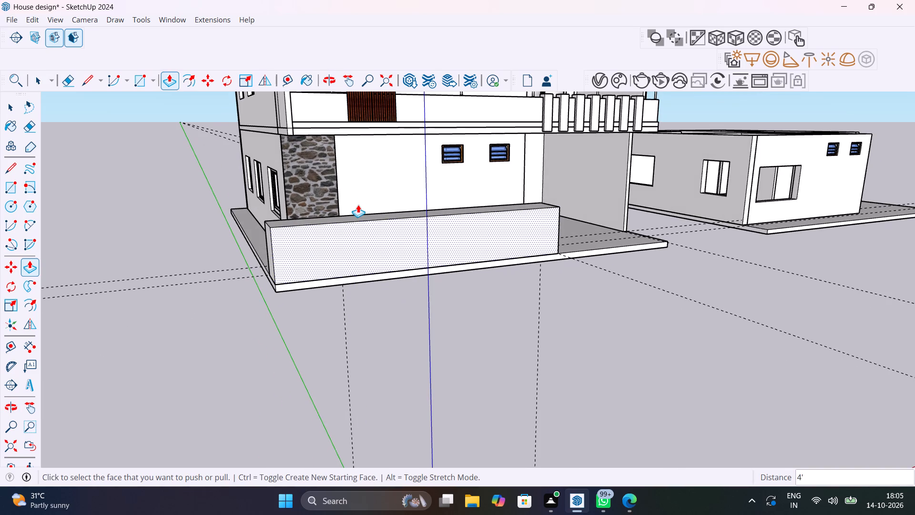